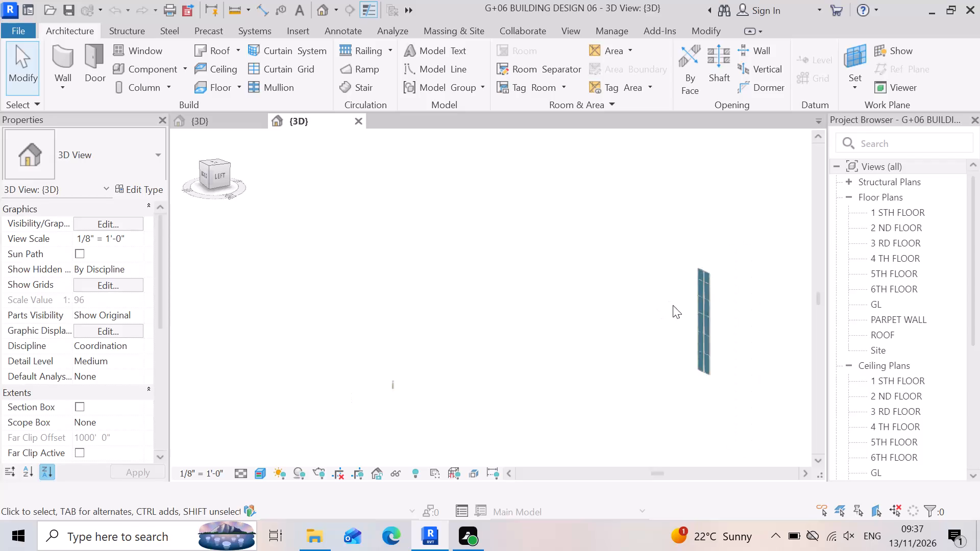
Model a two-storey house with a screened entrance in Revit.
Move the detached curtain wall in front of the building about 1116' at 90°, with the movement constrained.
scroll(707, 365, "down", 4)
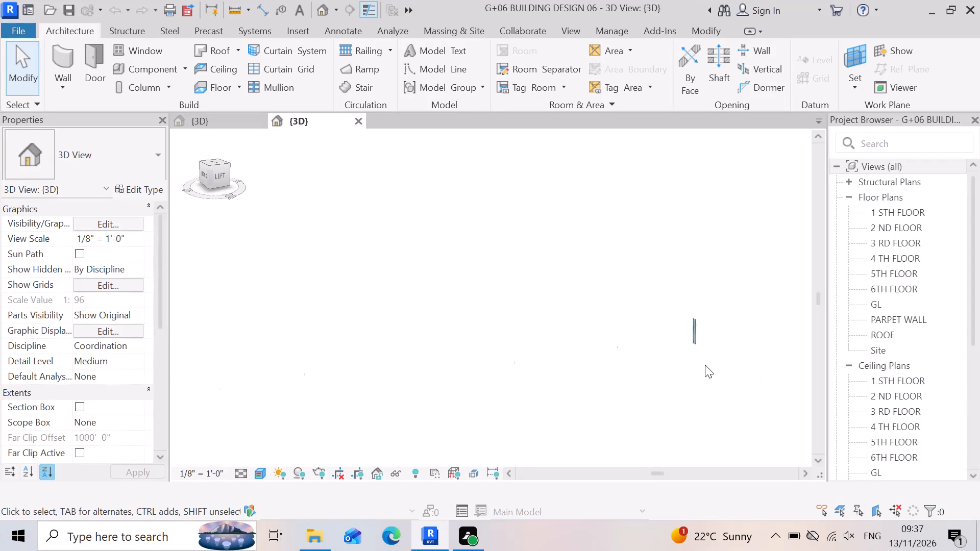
right_click_drag(723, 413, 654, 414)
scroll(690, 363, "down", 8)
right_click_drag(675, 385, 470, 409, "shift")
middle_click_drag(674, 385, 470, 409, "shift")
scroll(599, 336, "up", 7)
scroll(456, 396, "down", 4)
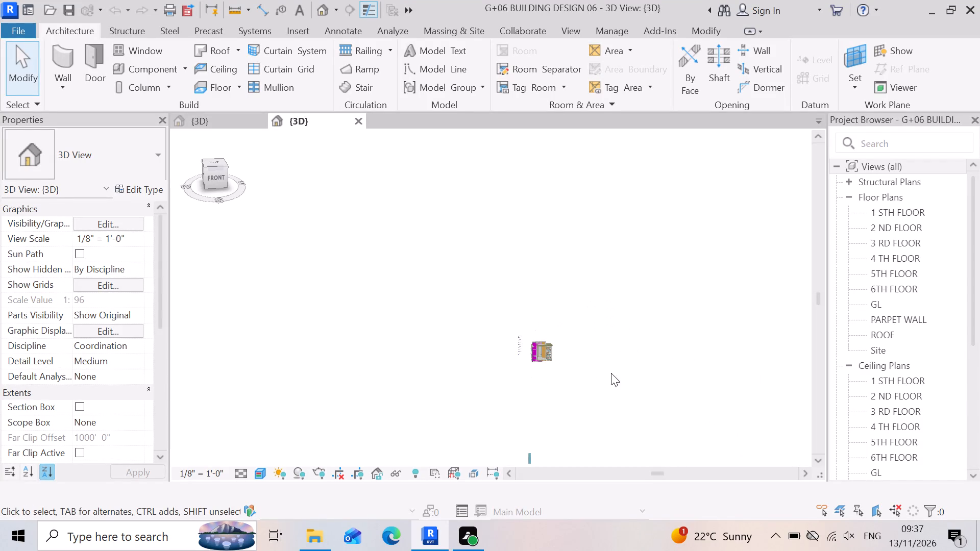
scroll(504, 355, "up", 1, "shift")
right_click_drag(504, 355, 491, 299, "shift")
middle_click_drag(497, 305, 491, 299, "shift")
scroll(665, 485, "up", 2)
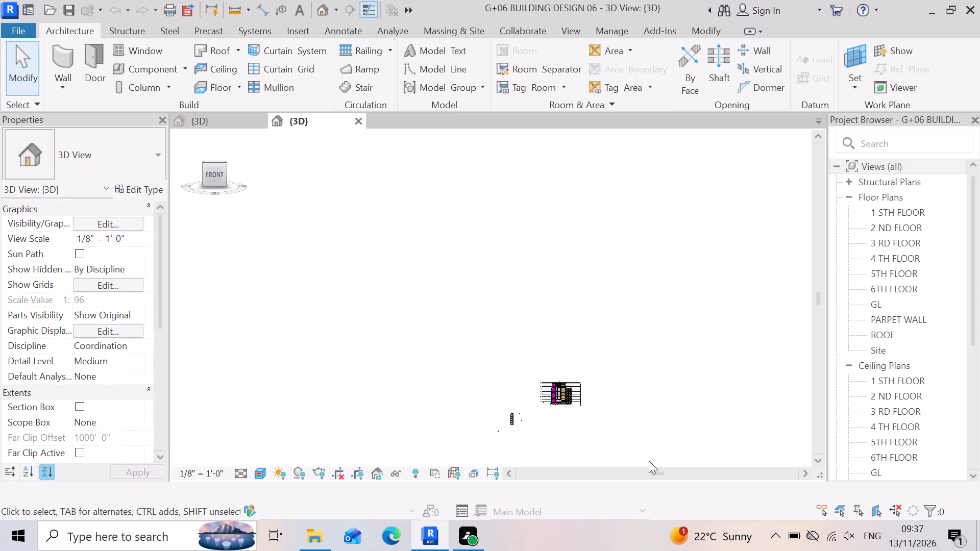
scroll(606, 421, "up", 7)
scroll(411, 360, "up", 3)
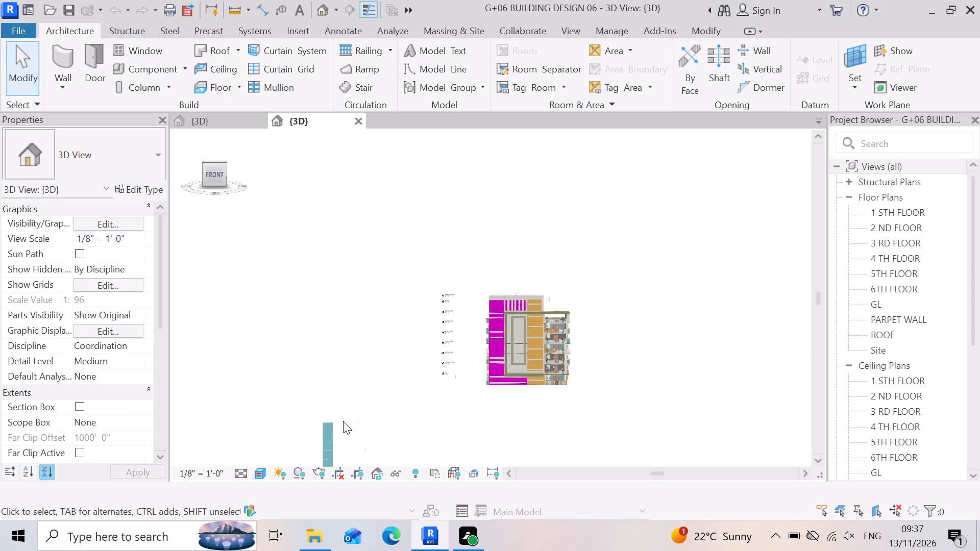
left_click(329, 442)
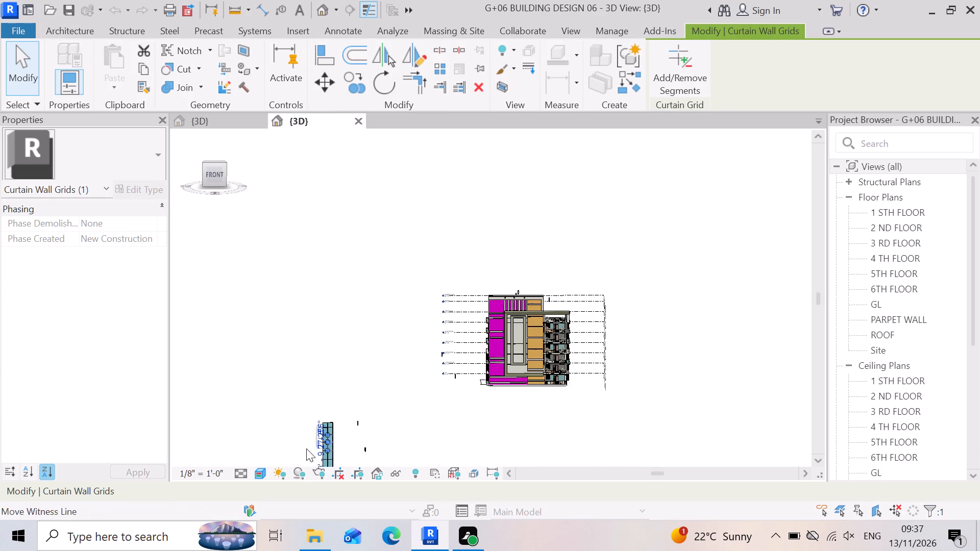
scroll(301, 461, "up", 6)
scroll(356, 410, "up", 8)
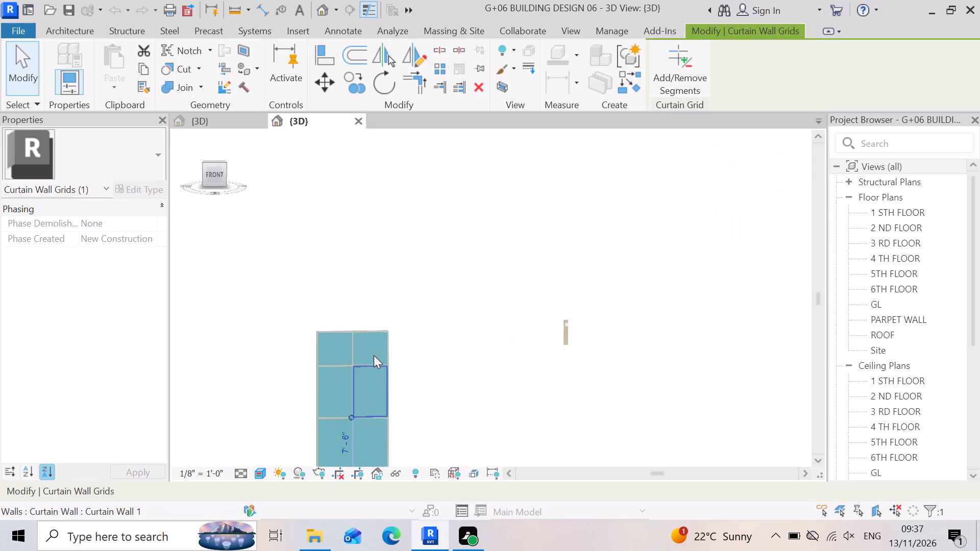
left_click(372, 344)
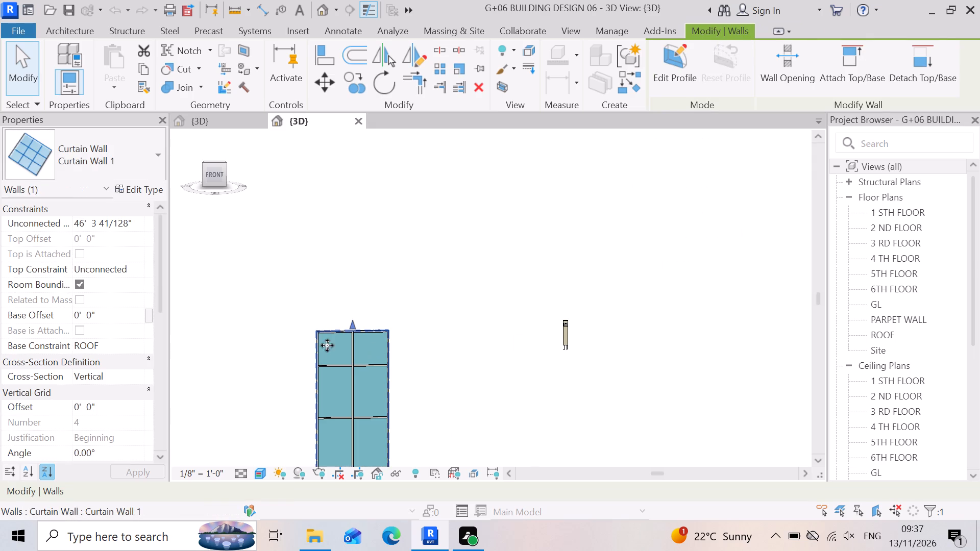
scroll(318, 345, "down", 8)
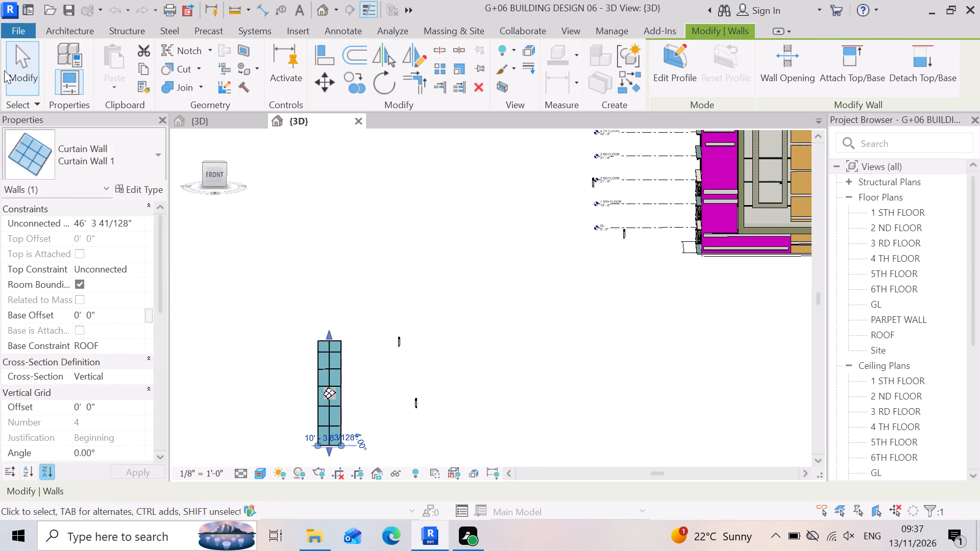
left_click(325, 83)
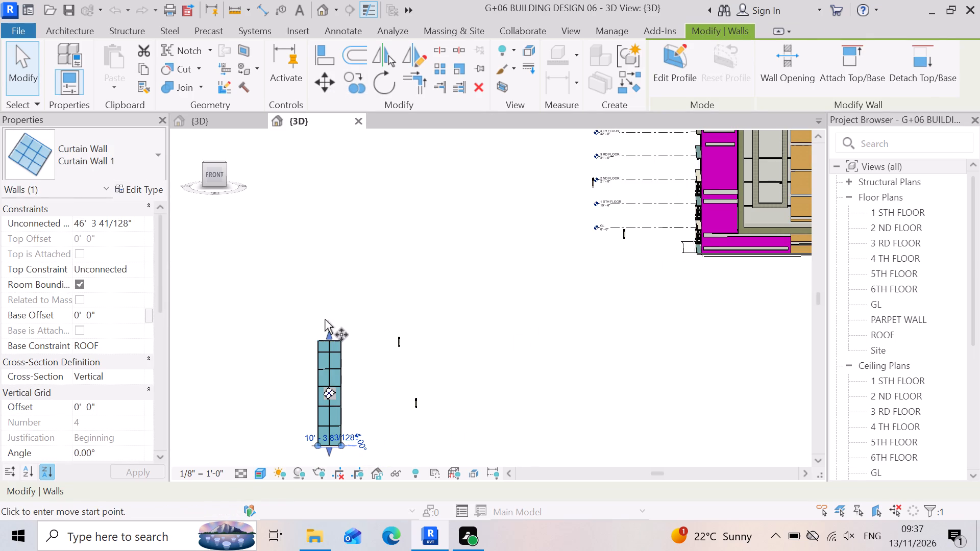
left_click(331, 335)
scroll(399, 380, "down", 9)
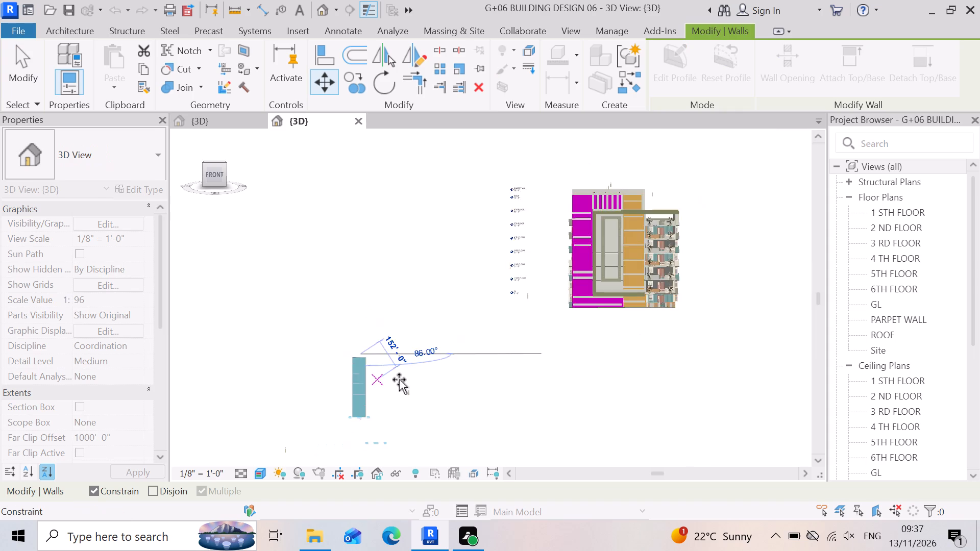
scroll(503, 308, "up", 2)
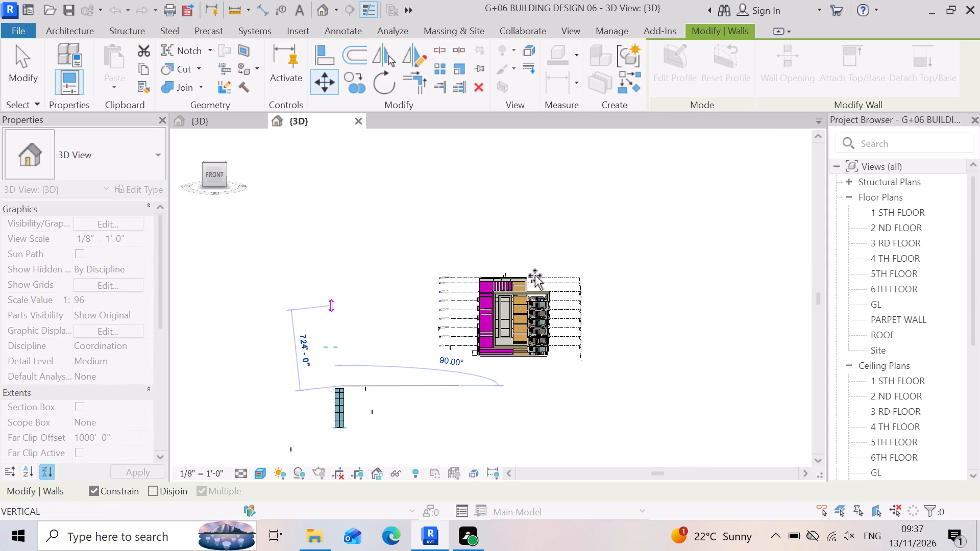
left_click(536, 262)
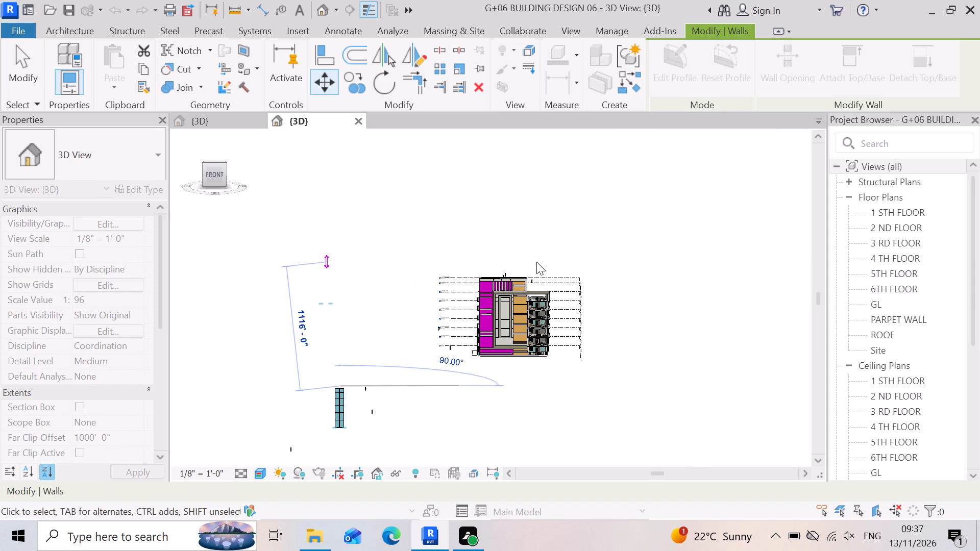
key("Escape")
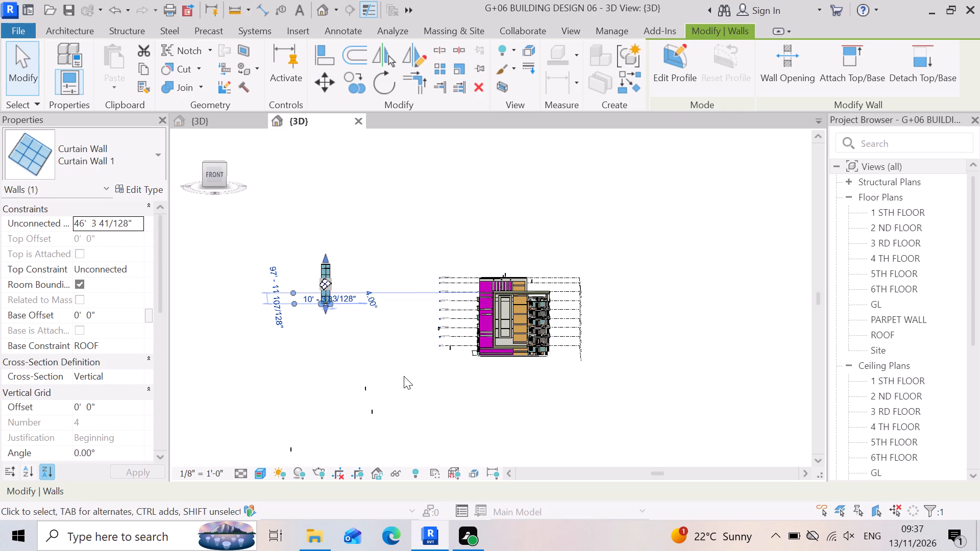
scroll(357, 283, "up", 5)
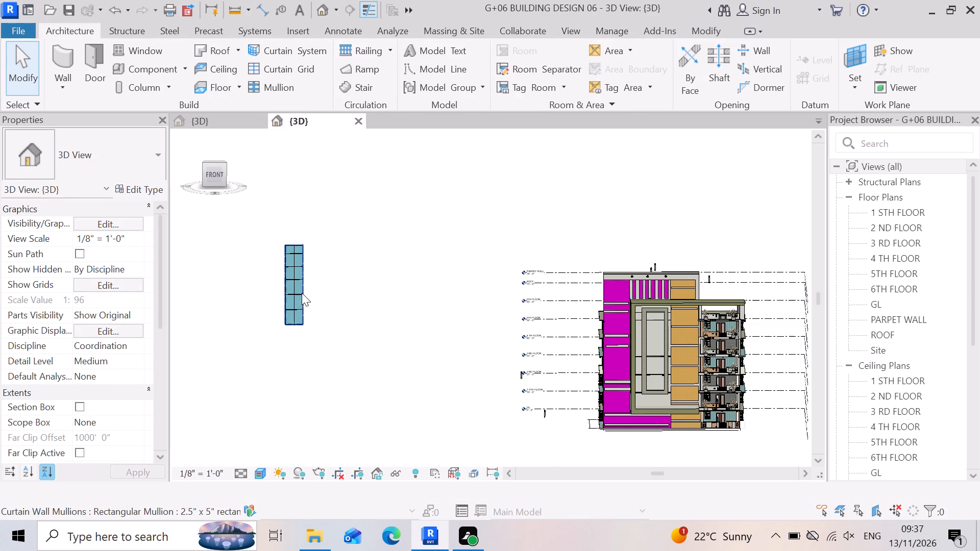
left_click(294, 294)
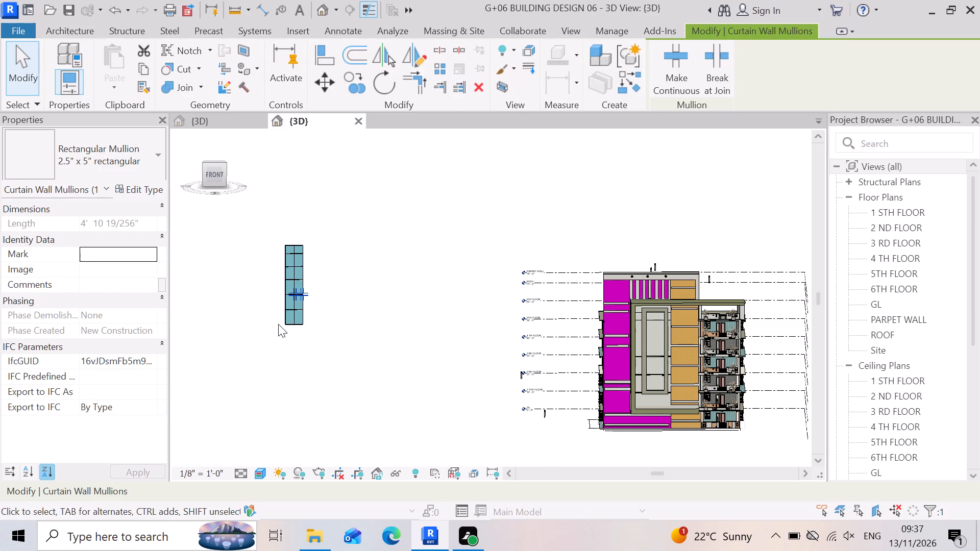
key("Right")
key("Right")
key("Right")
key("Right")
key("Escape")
Nudge the detached curtain wall horizontally toward the building until it lines up with the recess in the front facade's central frame.
scroll(234, 310, "up", 6)
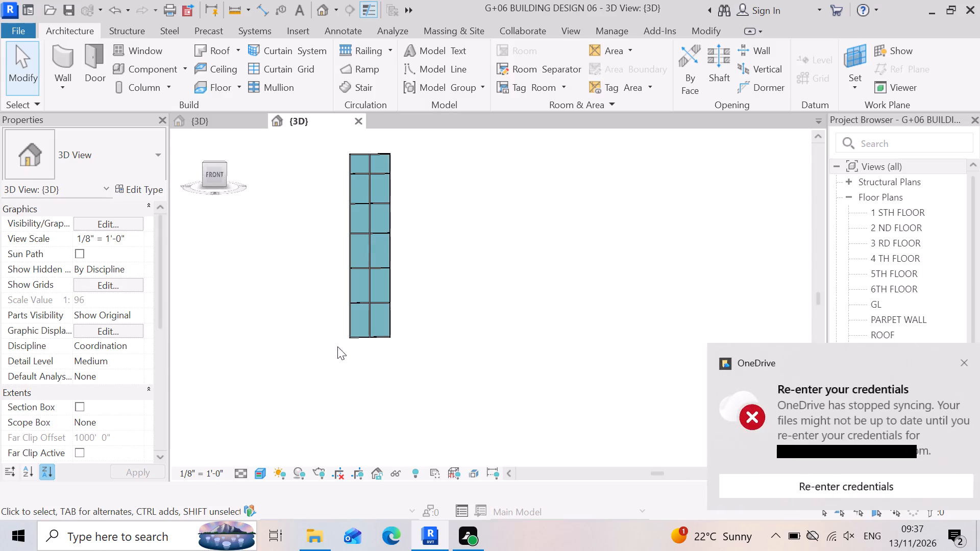
double_click(344, 344)
left_click(352, 332)
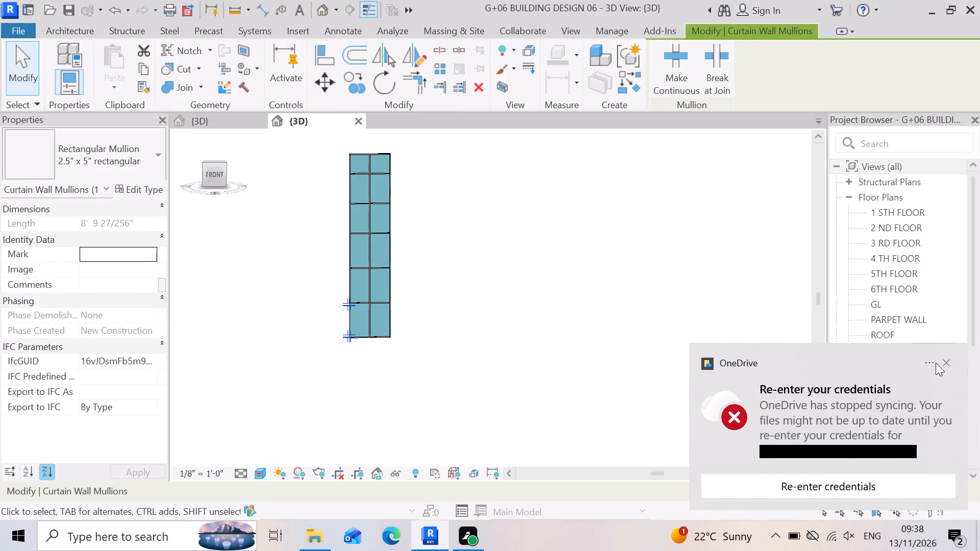
left_click(942, 362)
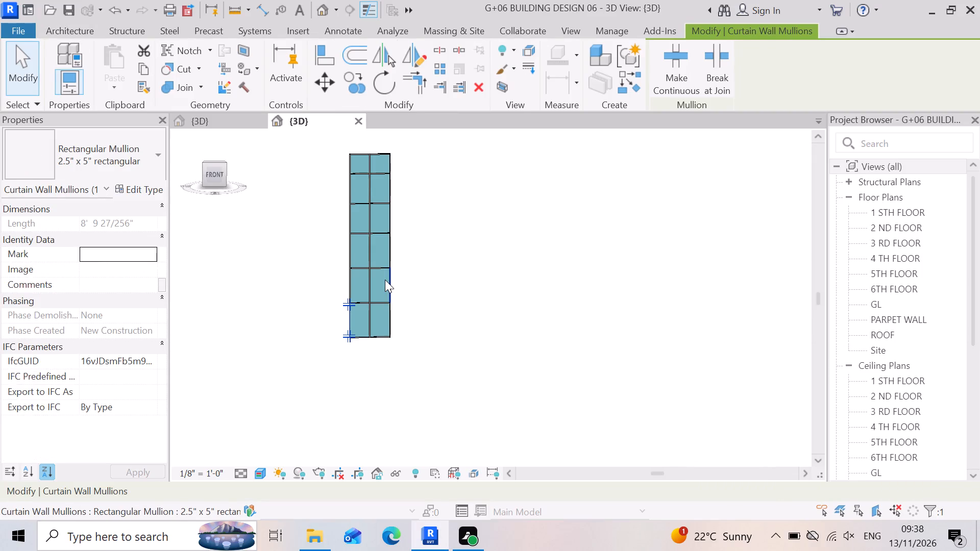
left_click(387, 335)
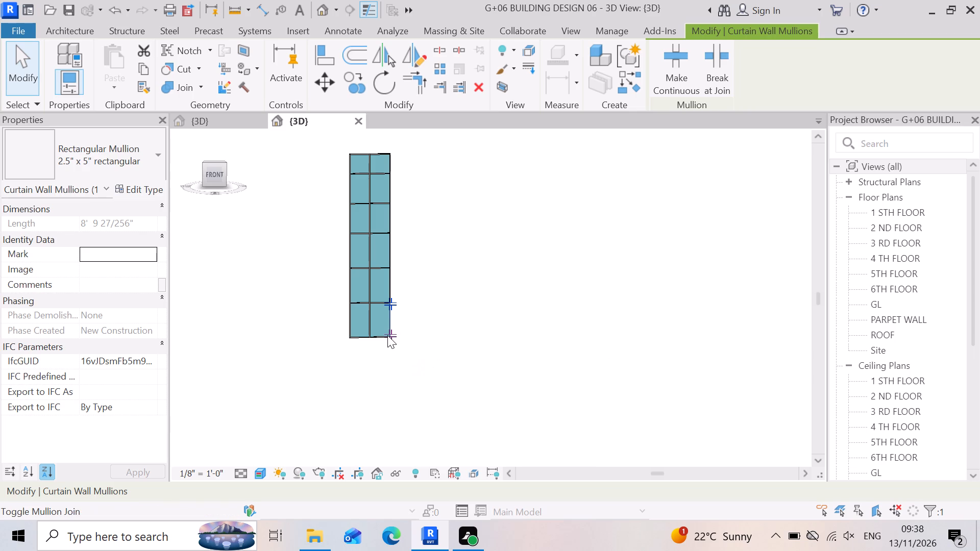
scroll(364, 141, "up", 11)
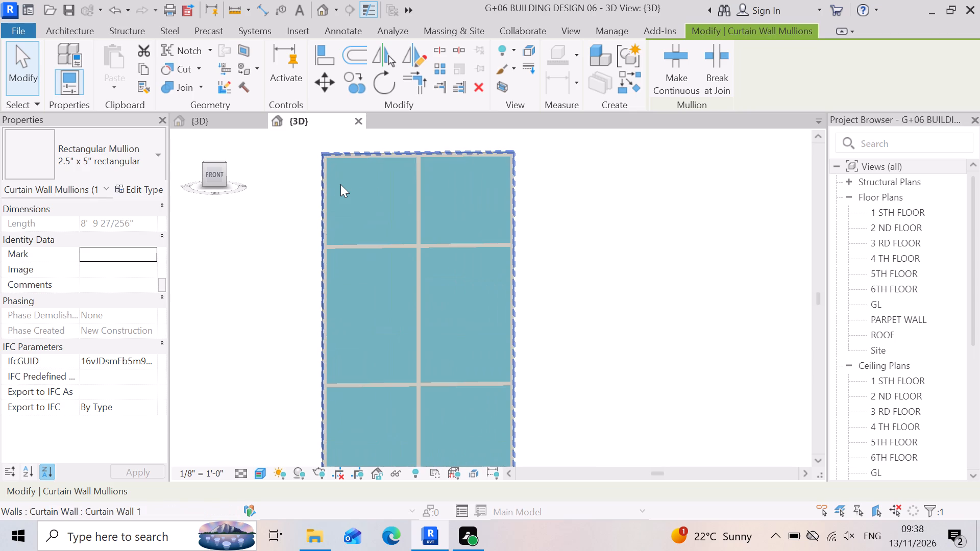
left_click(340, 184, "ctrl")
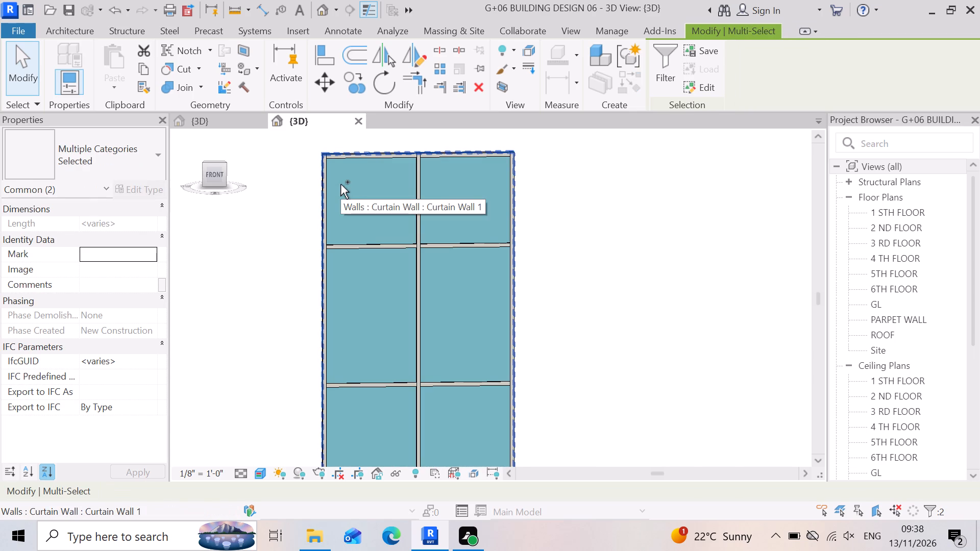
left_click(318, 159, "ctrl")
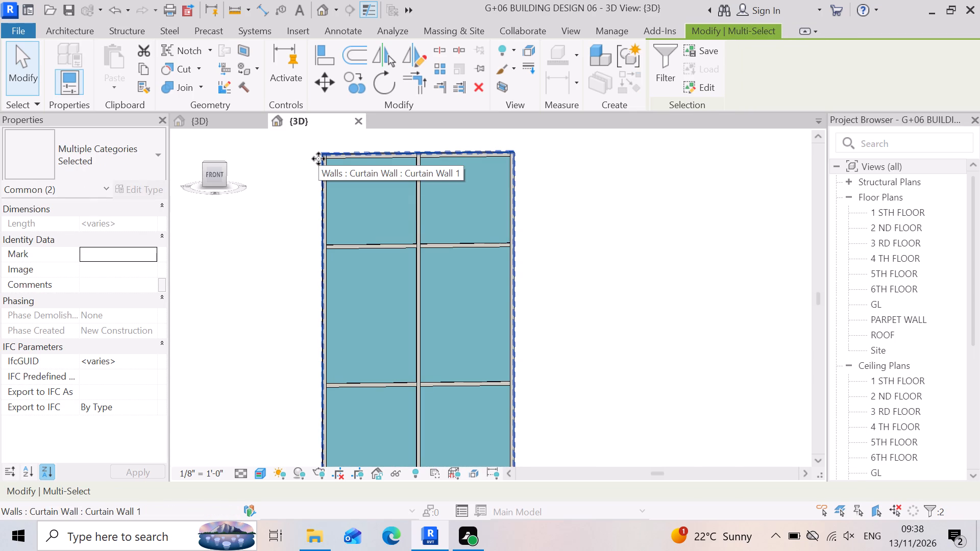
scroll(380, 218, "down", 20)
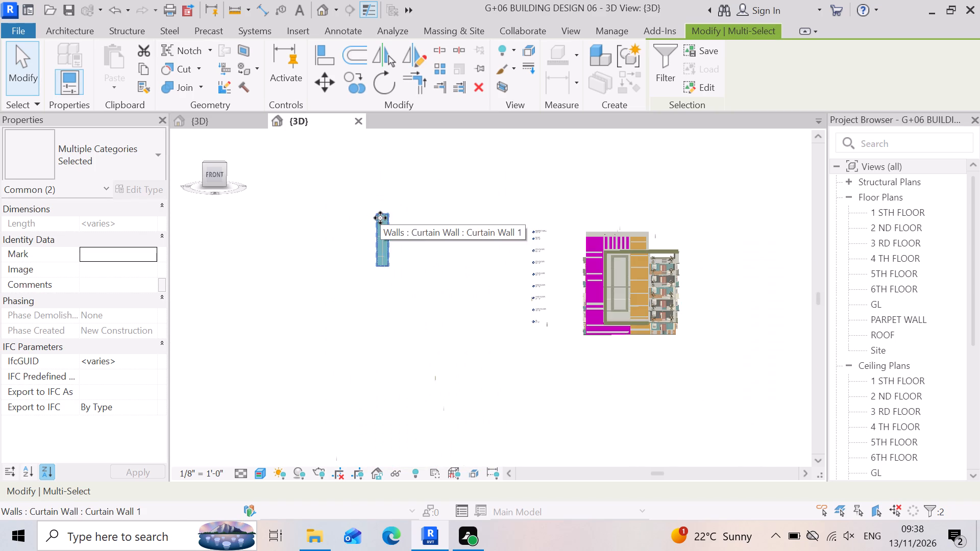
key("Right")
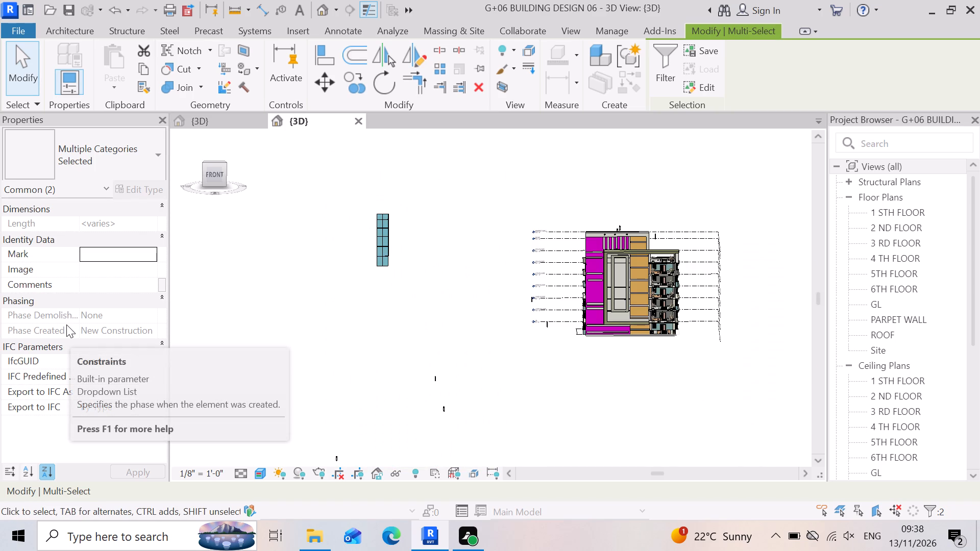
key("Right")
key("Right")
key("Right")
key("Right")
key("Right")
key("Right")
key("Right")
key("Right")
key("Right")
key("Right")
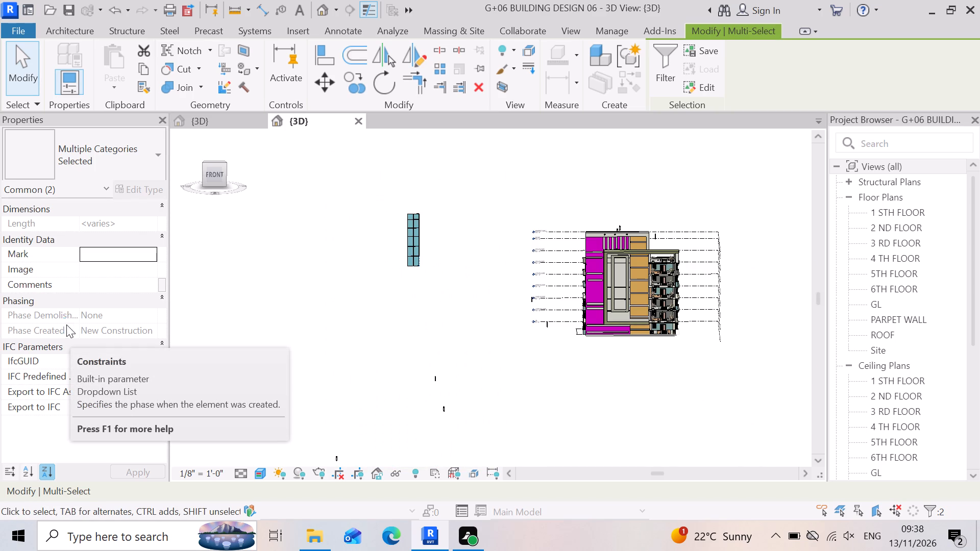
key("Right")
key("Right")
key("Right")
key("Right")
key("Right")
key("Right")
key("Right")
key("Right")
key("Right")
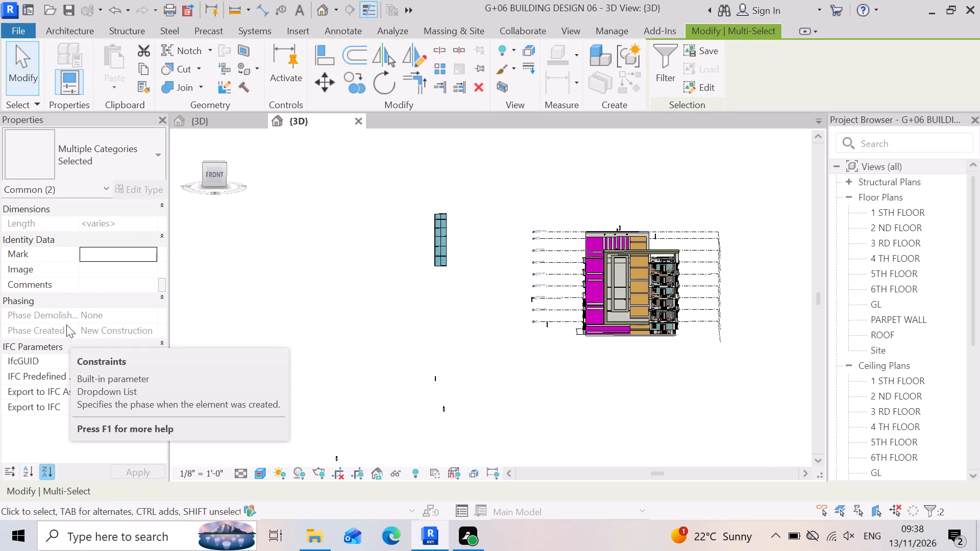
key("Right")
key("Right")
key("Right")
key("Right")
key("Right")
key("Right")
key("Right")
key("Right")
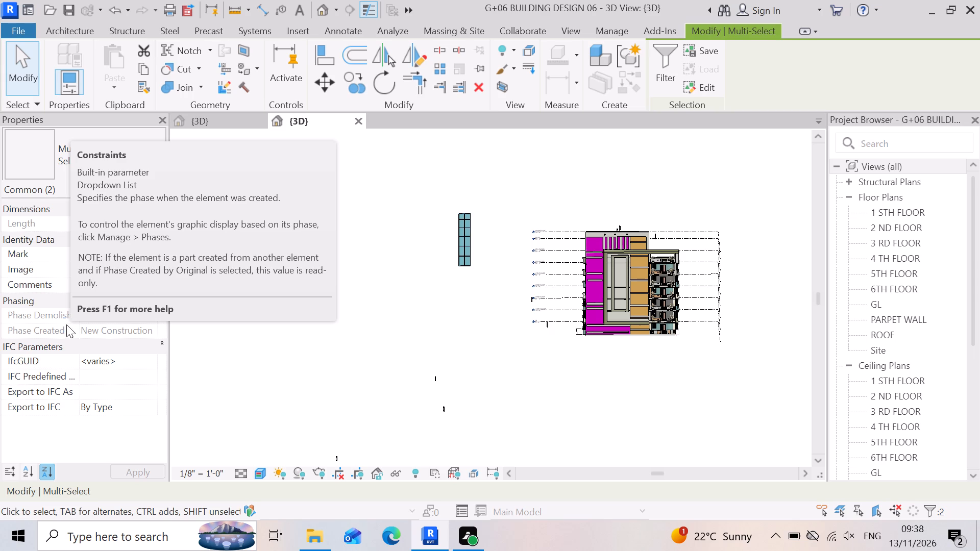
key("Right")
key("Right")
key("Right")
key("Right")
key("Right")
key("Right")
key("Right")
key("Right")
key("Right")
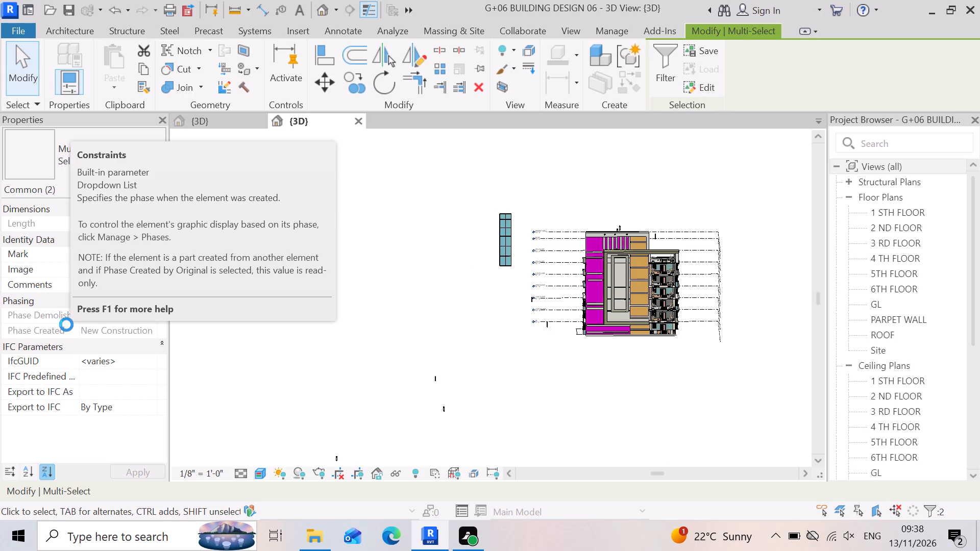
key("Right")
key("Right")
key("Right")
key("Right")
key("Right")
key("Right")
key("Right")
key("Right")
key("Right")
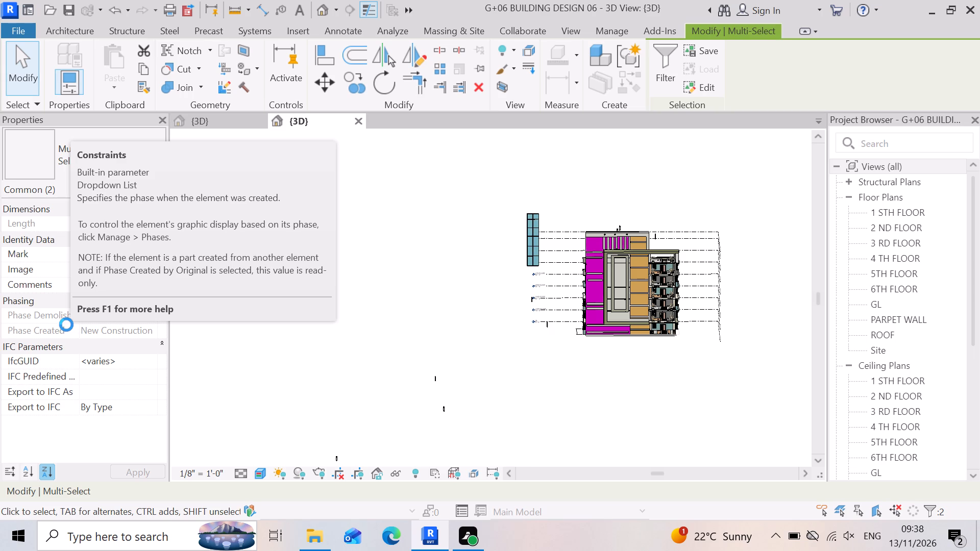
key("Right")
key("Right")
key("Right")
key("Right")
key("Right")
key("Right")
key("Right")
key("Right")
key("Right")
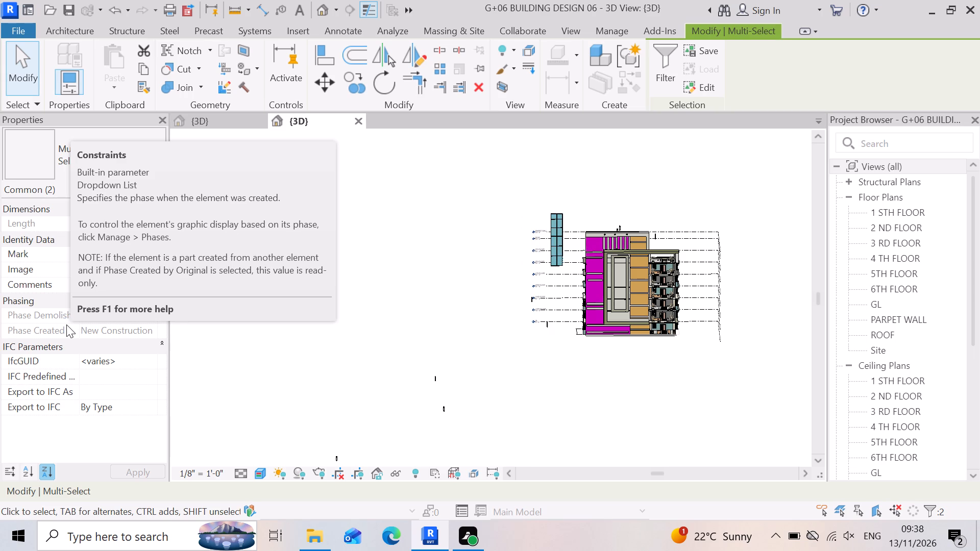
key("Right")
key("Right")
key("Right")
key("Right")
key("Right")
key("Right")
key("Right")
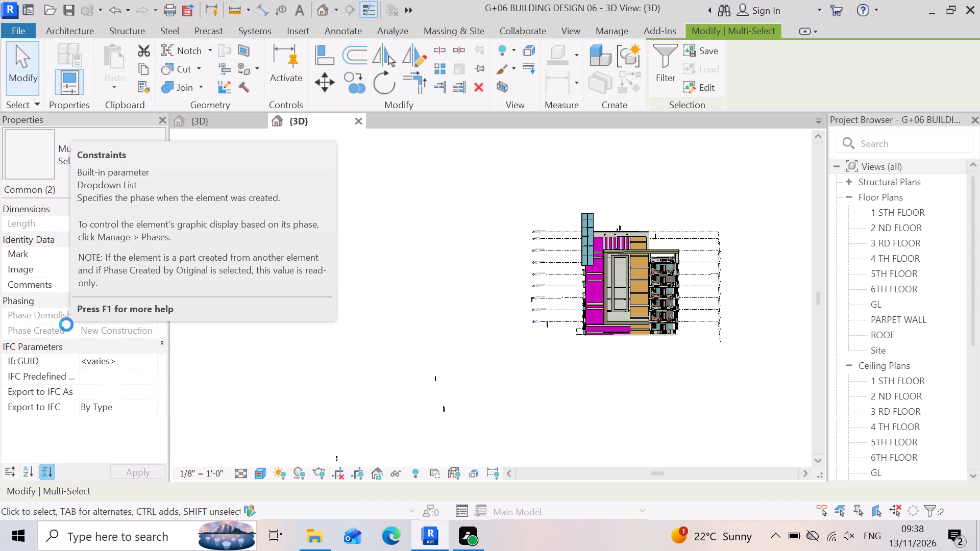
key("Right")
key("Right")
key("Right")
key("Right")
key("Right")
key("Right")
key("Right")
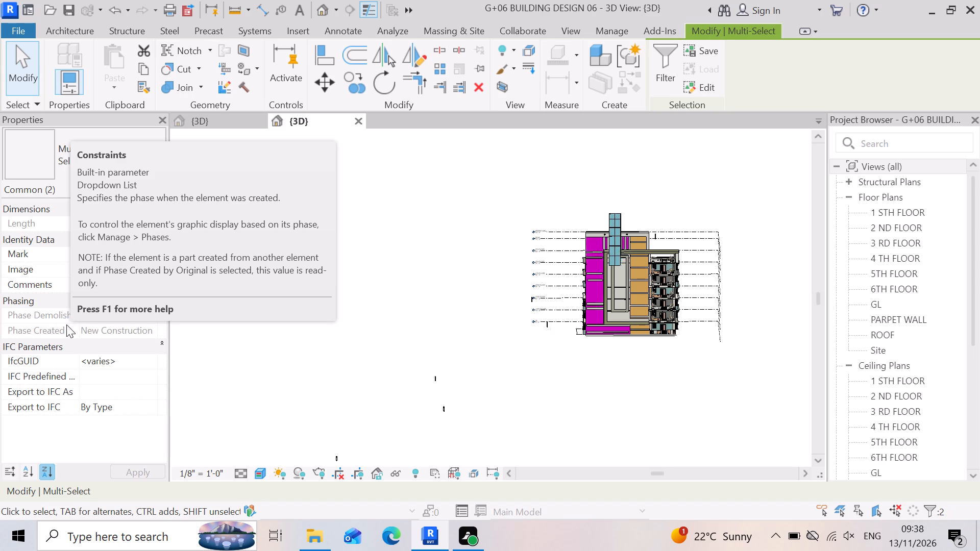
key("Right")
Nudge the curtain wall down the front facade until it sits at the height of the central frame's opening.
key("Down")
key("Down")
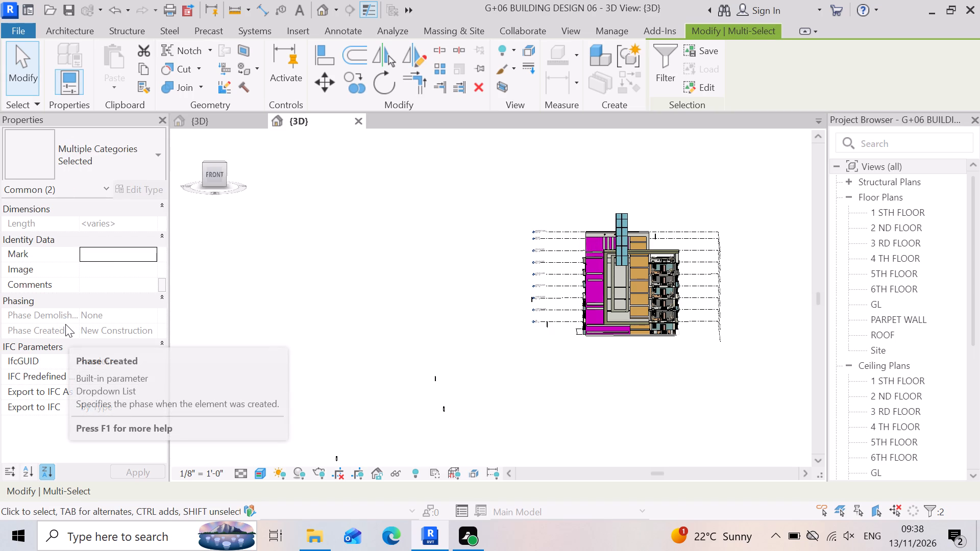
key("Down")
key("Down")
key("Down")
key("Down")
key("Down")
key("Down")
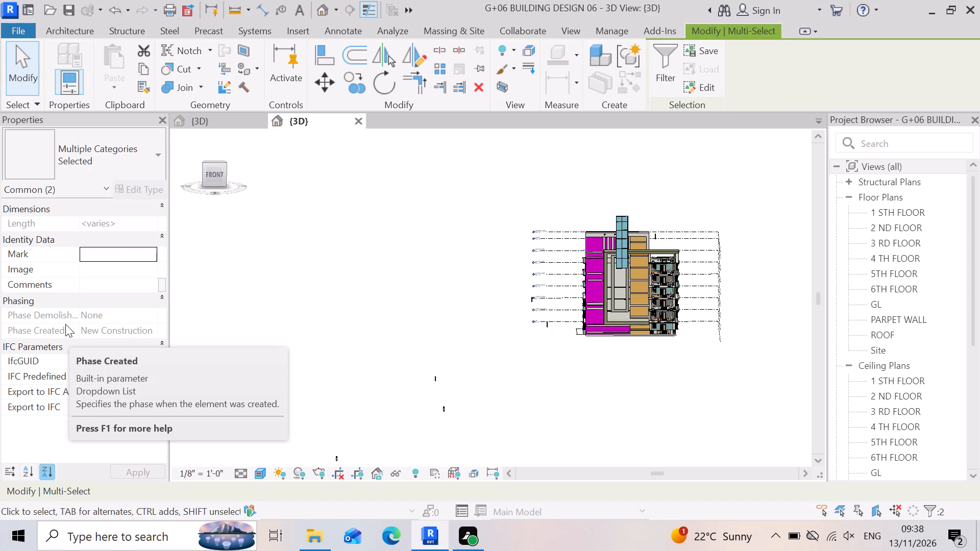
key("Down")
key("Down")
key("Down")
key("Down")
key("Down")
key("Down")
key("Down")
key("Down")
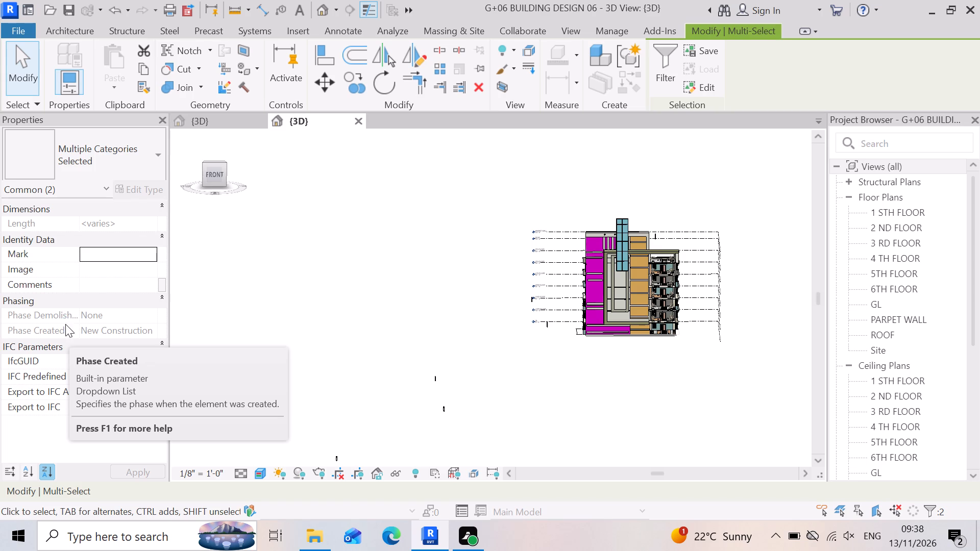
key("Down")
key("Down")
key("Down")
key("Down")
key("Down")
key("Down")
key("Down")
key("Down")
key("Down")
key("Down")
key("Down")
key("Down")
key("Down")
key("Down")
key("Down")
key("Down")
key("Down")
key("Down")
key("Down")
key("Down")
key("Down")
key("Down")
key("Down")
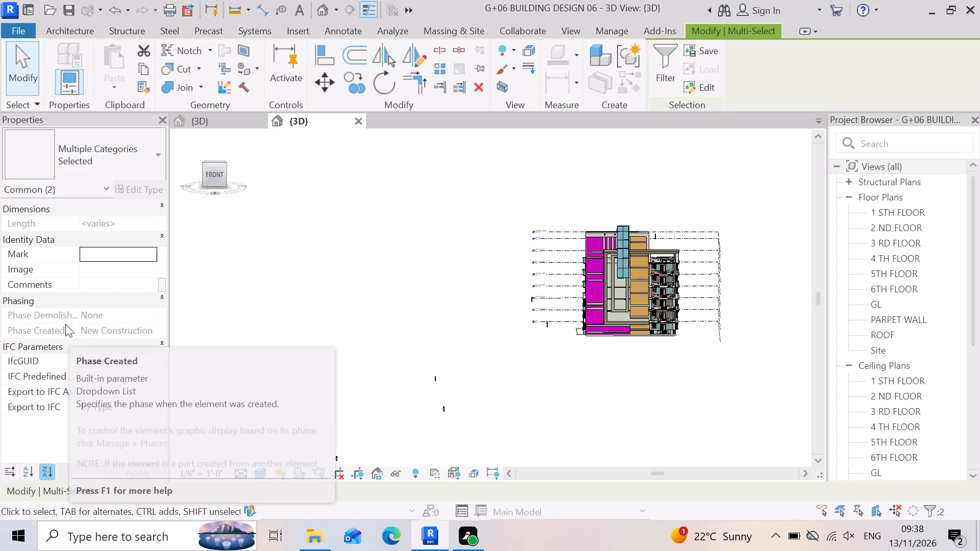
key("Down")
key("Down")
key("Down")
key("Down")
key("Down")
key("Down")
key("Down")
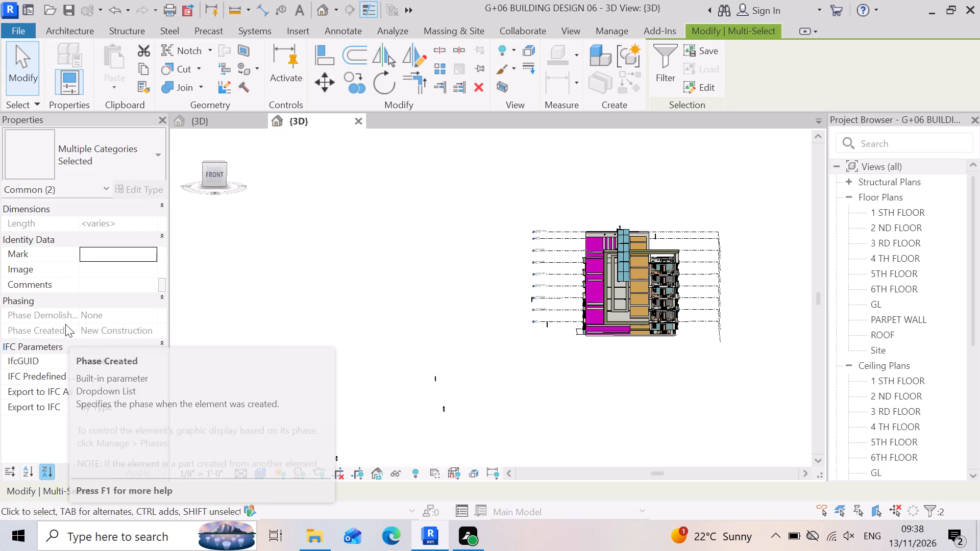
key("Down")
key("Down")
key("Down")
key("Down")
key("Down")
key("Down")
key("Down")
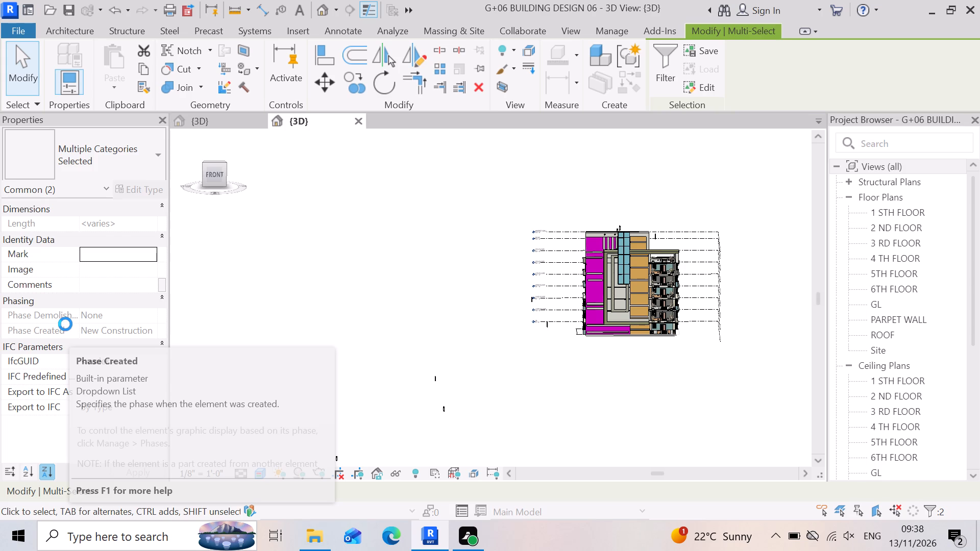
key("Down")
key("Down")
key("Down")
key("Down")
key("Down")
key("Down")
key("Down")
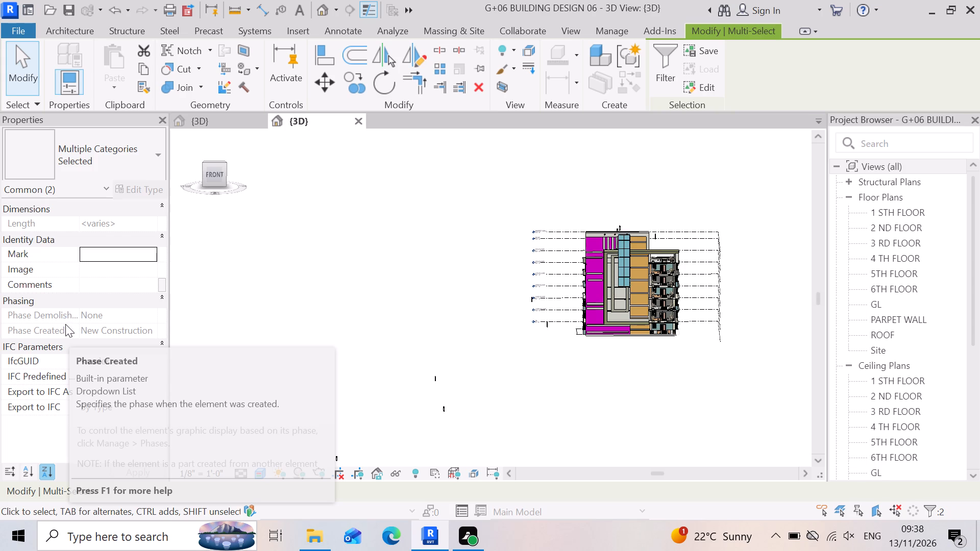
key("Down")
key("Down")
key("Down")
key("Down")
key("Down")
key("Down")
key("Down")
key("Down")
key("Down")
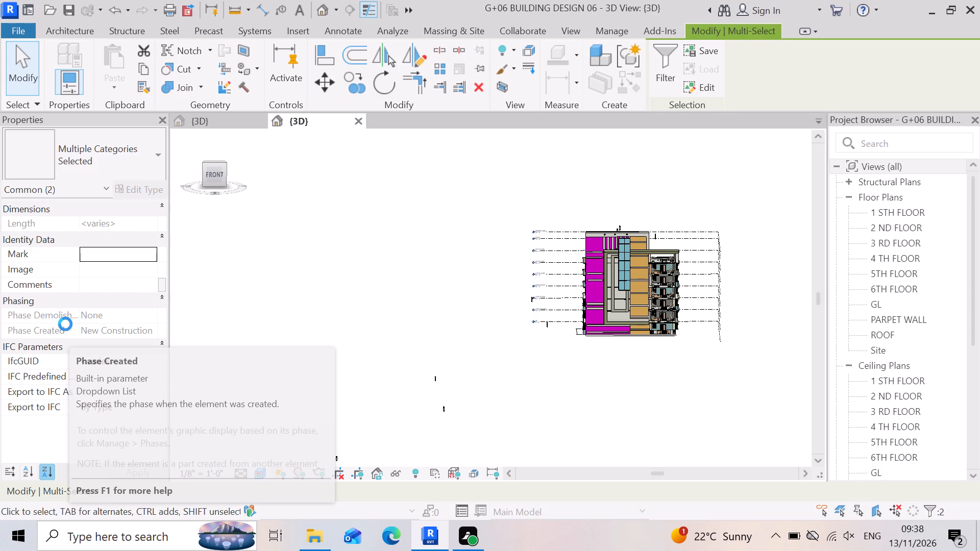
key("Down")
key("Down")
key("Down")
key("Down")
key("Down")
key("Down")
key("Down")
key("Down")
key("Down")
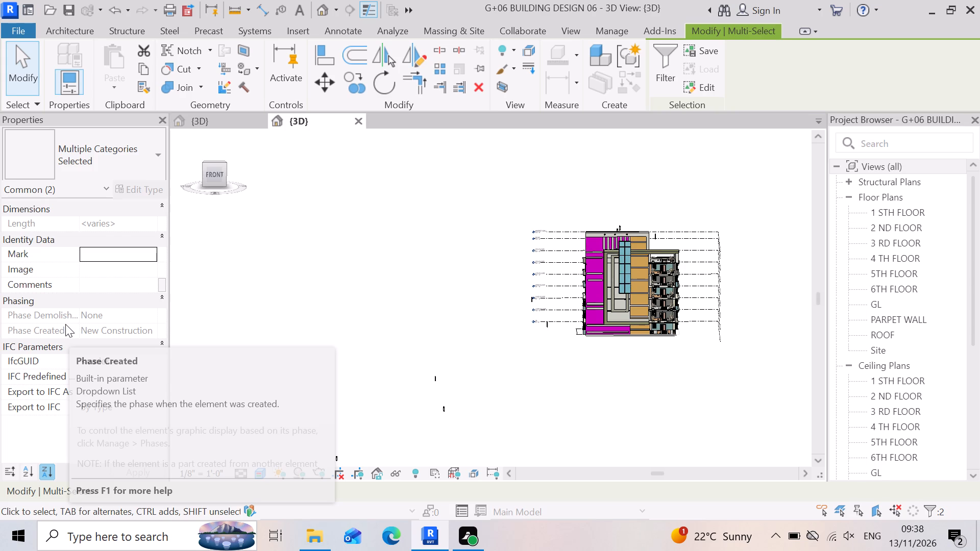
key("Down")
key("Down")
key("Down")
key("Down")
key("Down")
key("Down")
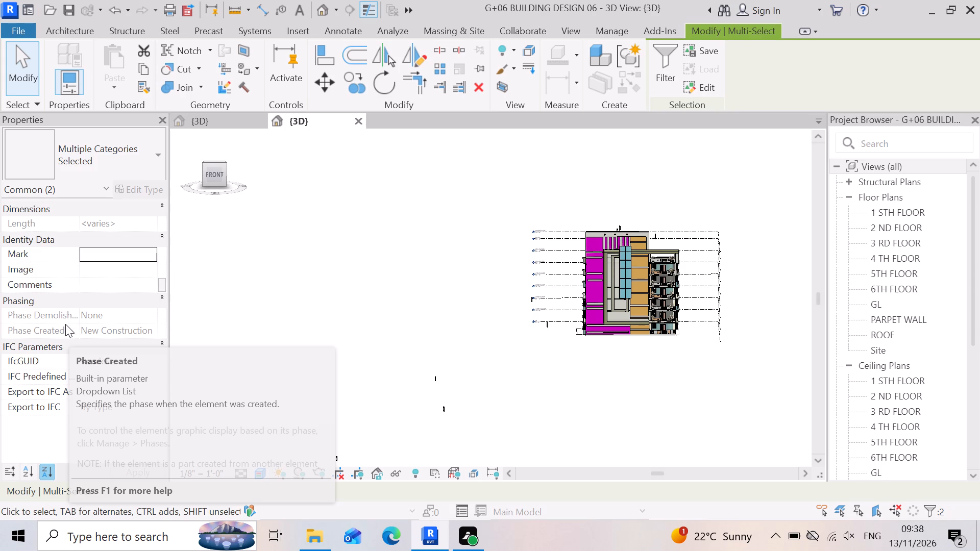
key("Down")
key("Down")
key("Down")
key("Down")
key("Down")
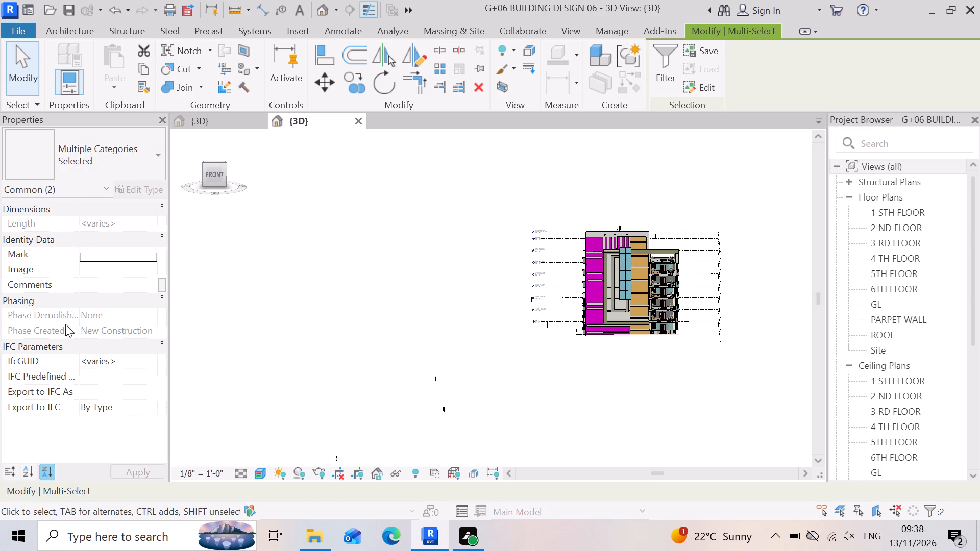
key("Down")
key("Down")
key("Down")
key("Down")
key("Down")
key("Down")
key("Down")
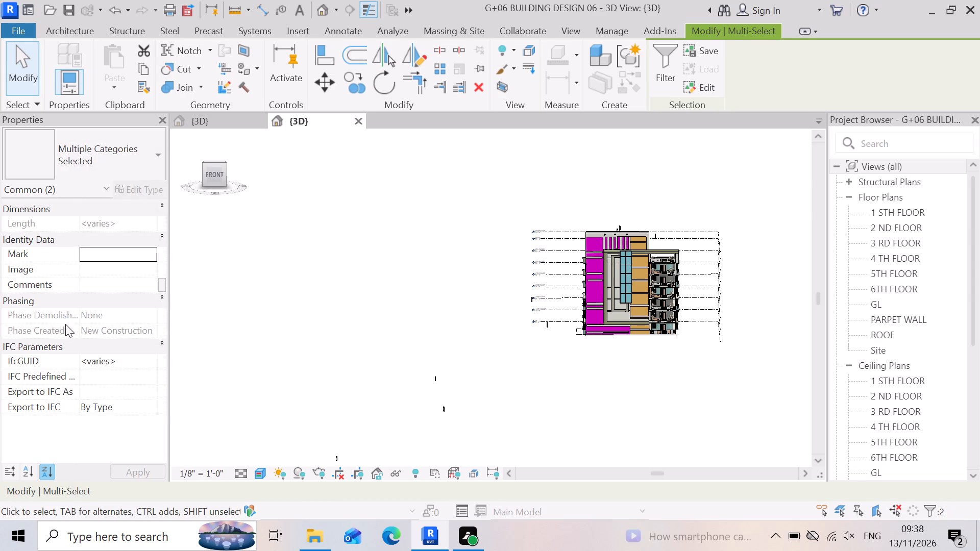
key("Down")
key("Down")
key("Down")
key("Down")
key("Down")
key("Down")
key("Down")
key("Down")
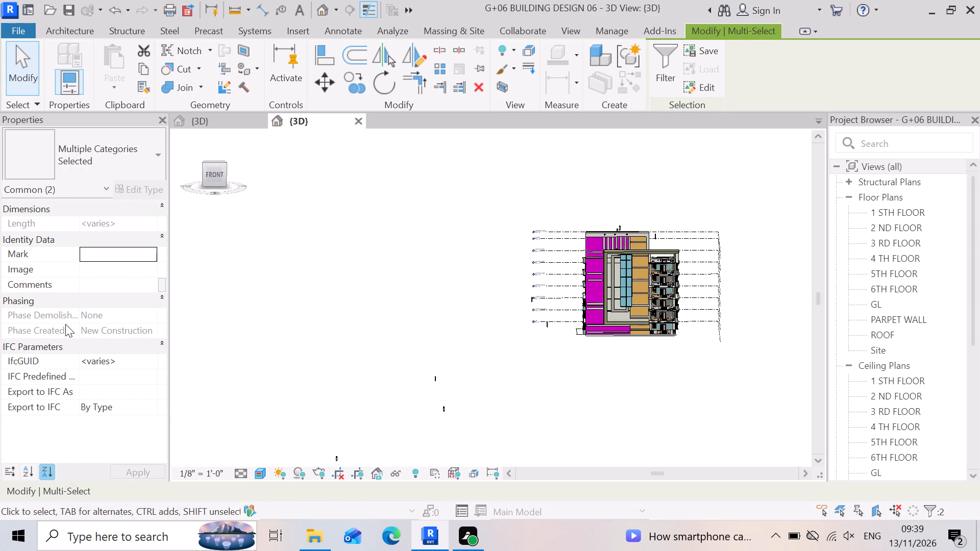
key("Down")
Nudge the curtain wall sideways to centre it within the opening of the front facade's central frame.
key("Left")
key("Left")
key("Left")
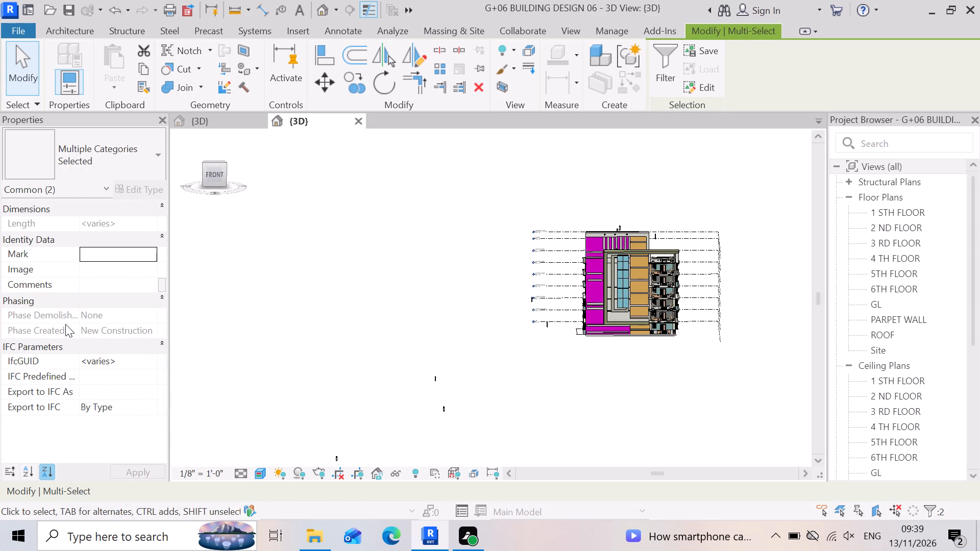
key("Right")
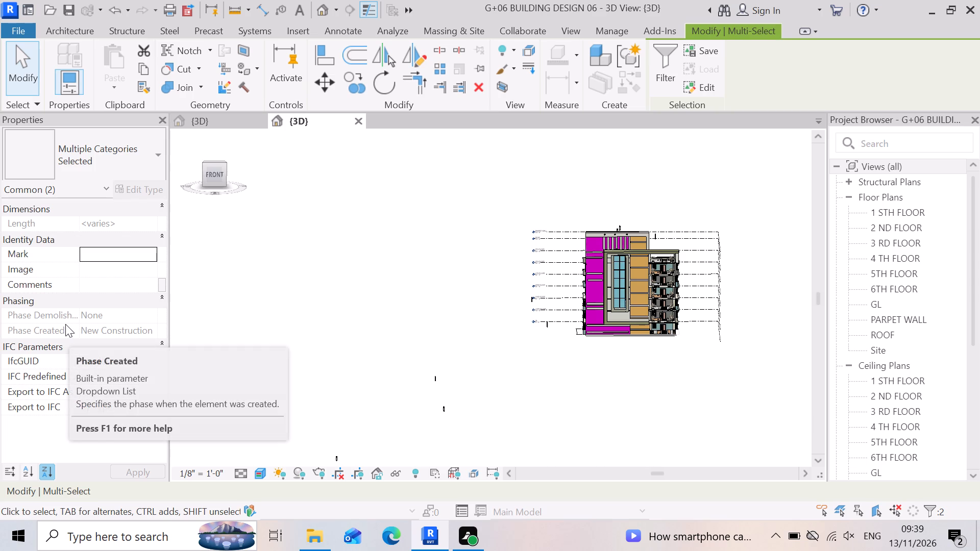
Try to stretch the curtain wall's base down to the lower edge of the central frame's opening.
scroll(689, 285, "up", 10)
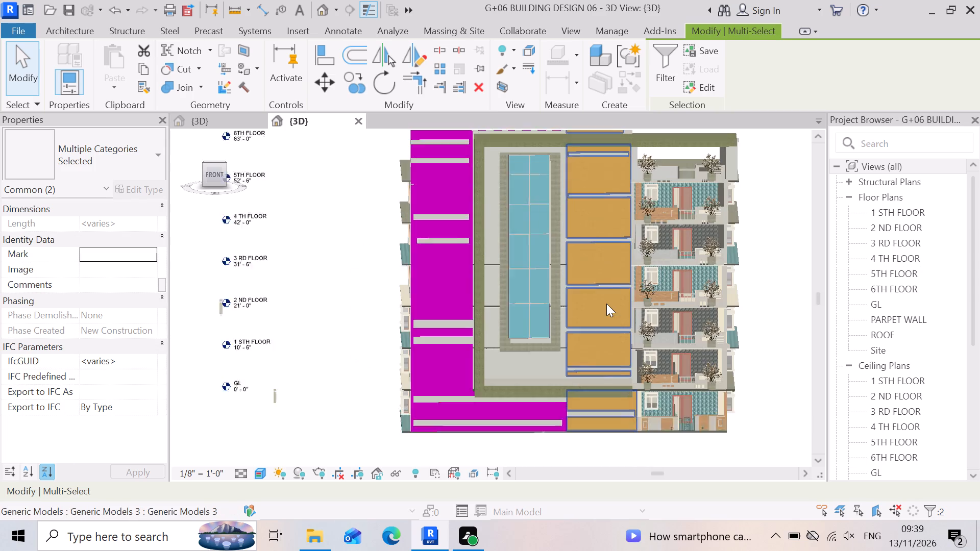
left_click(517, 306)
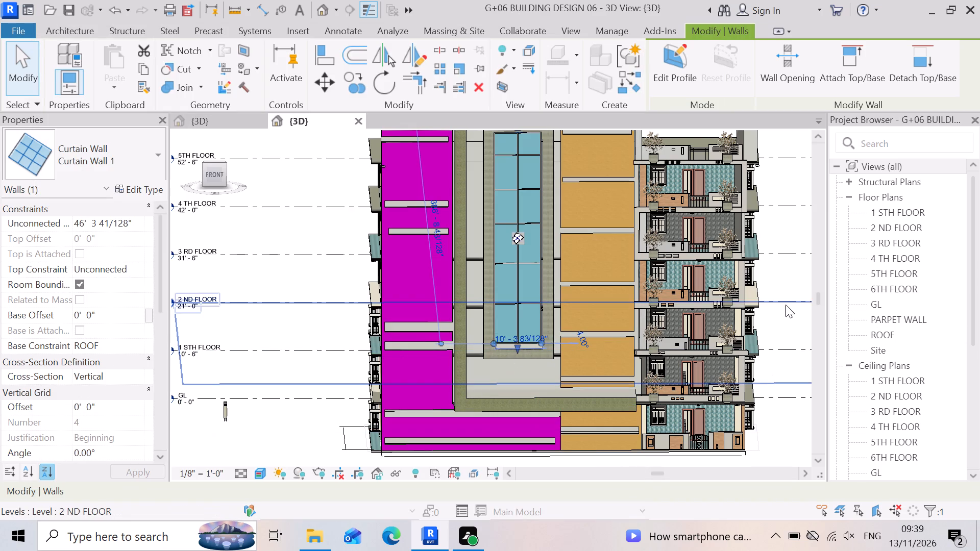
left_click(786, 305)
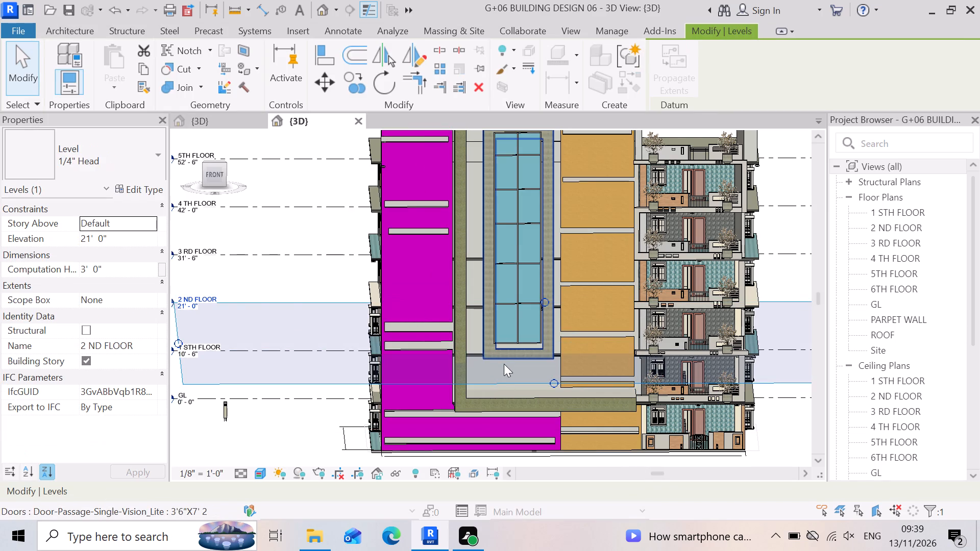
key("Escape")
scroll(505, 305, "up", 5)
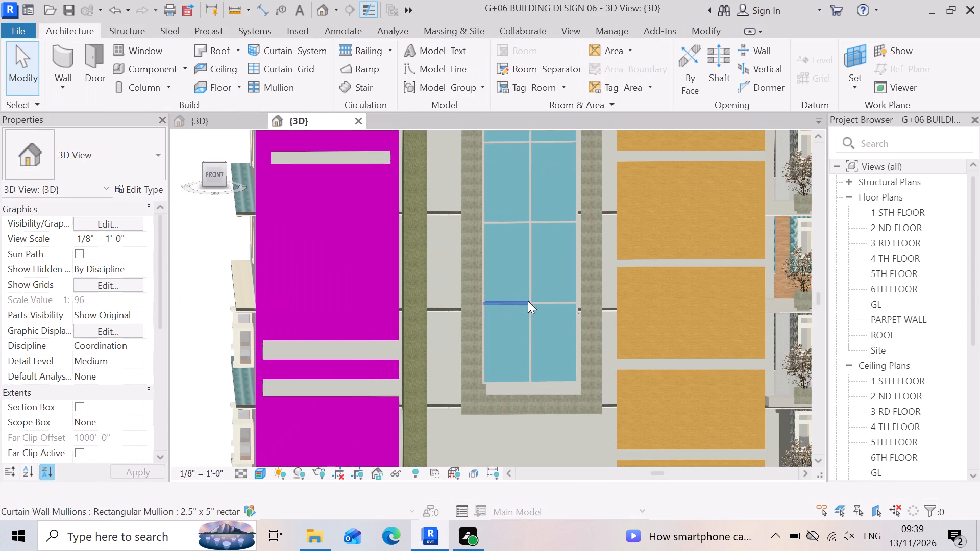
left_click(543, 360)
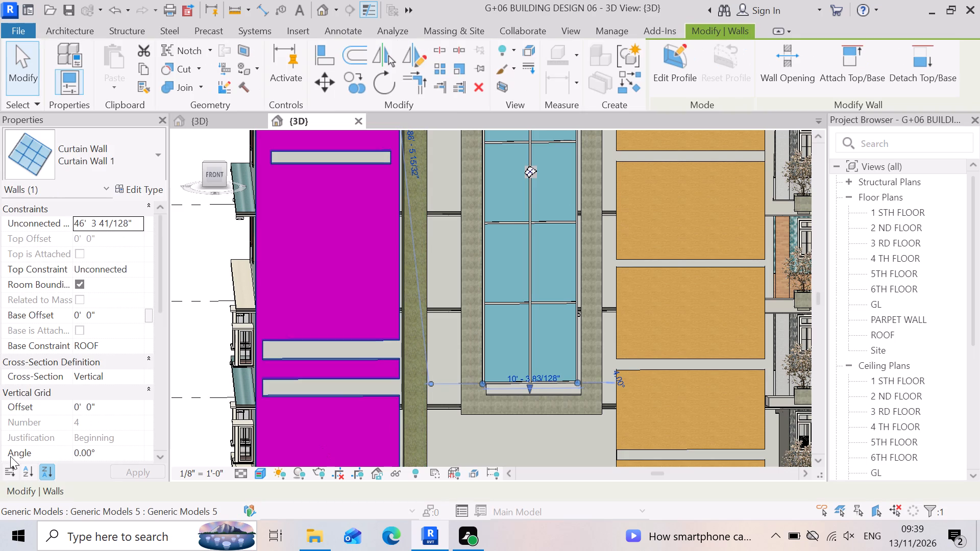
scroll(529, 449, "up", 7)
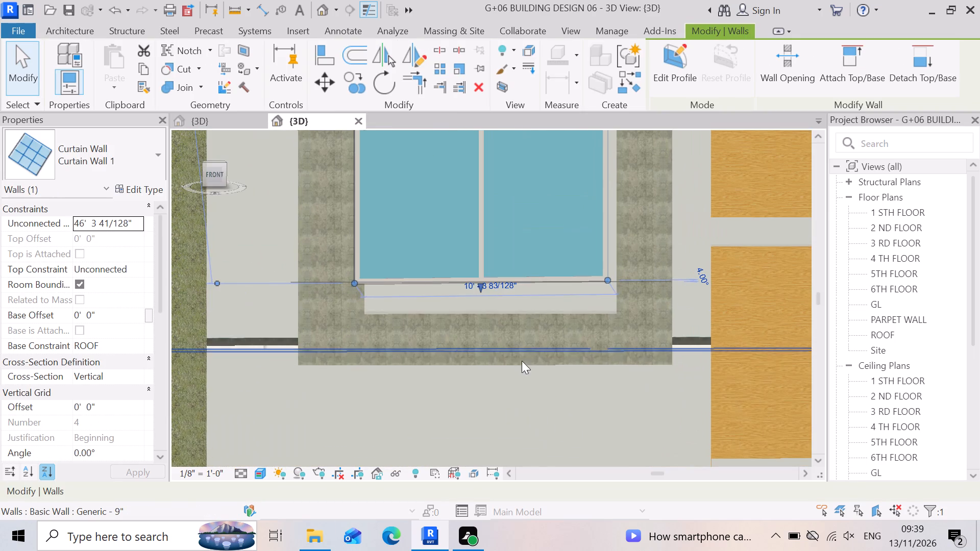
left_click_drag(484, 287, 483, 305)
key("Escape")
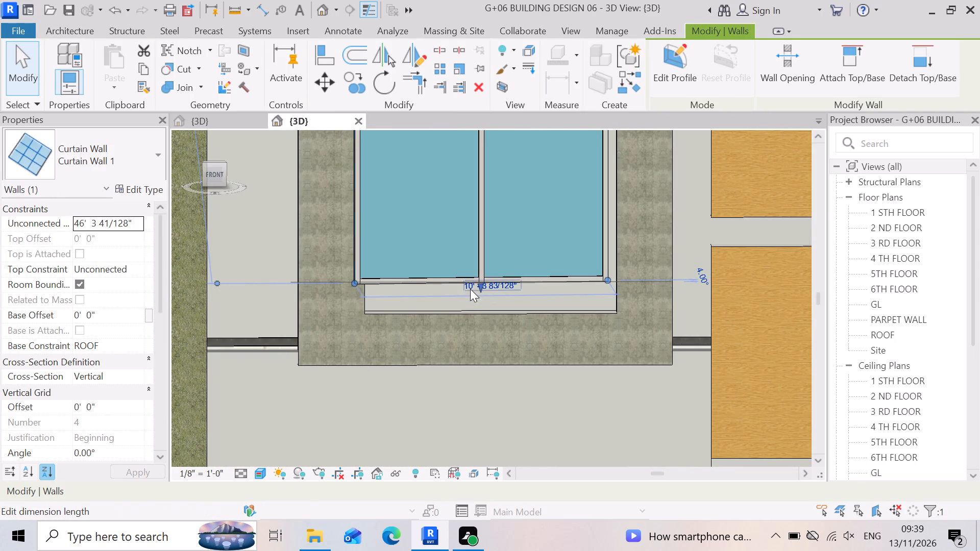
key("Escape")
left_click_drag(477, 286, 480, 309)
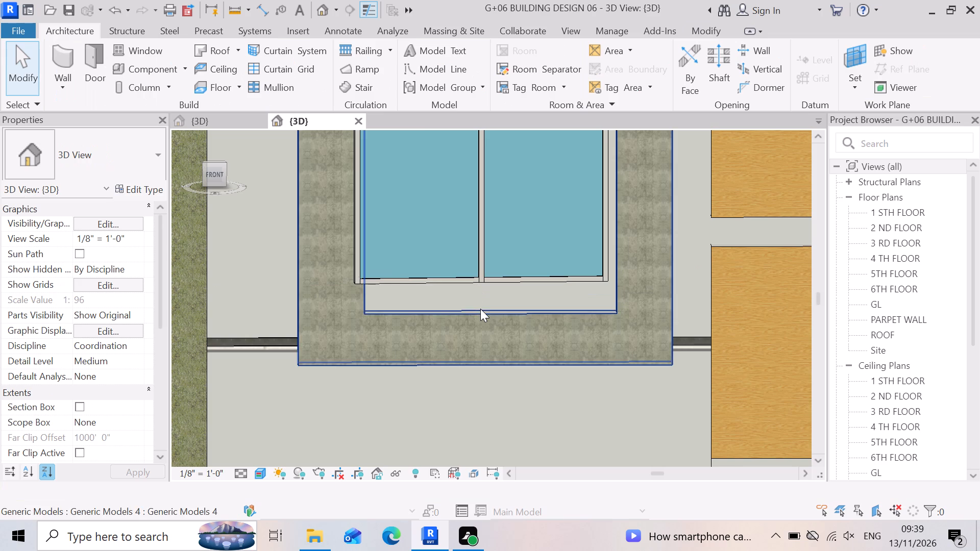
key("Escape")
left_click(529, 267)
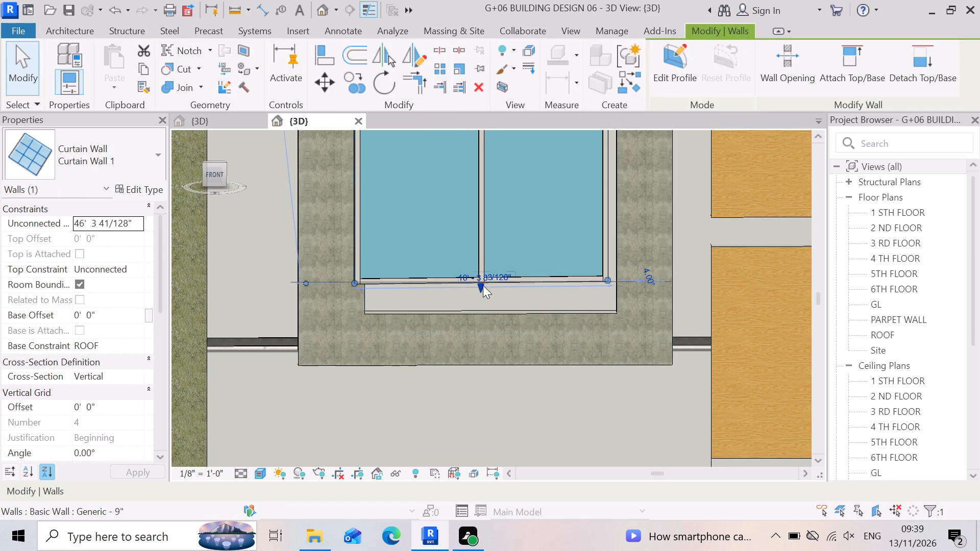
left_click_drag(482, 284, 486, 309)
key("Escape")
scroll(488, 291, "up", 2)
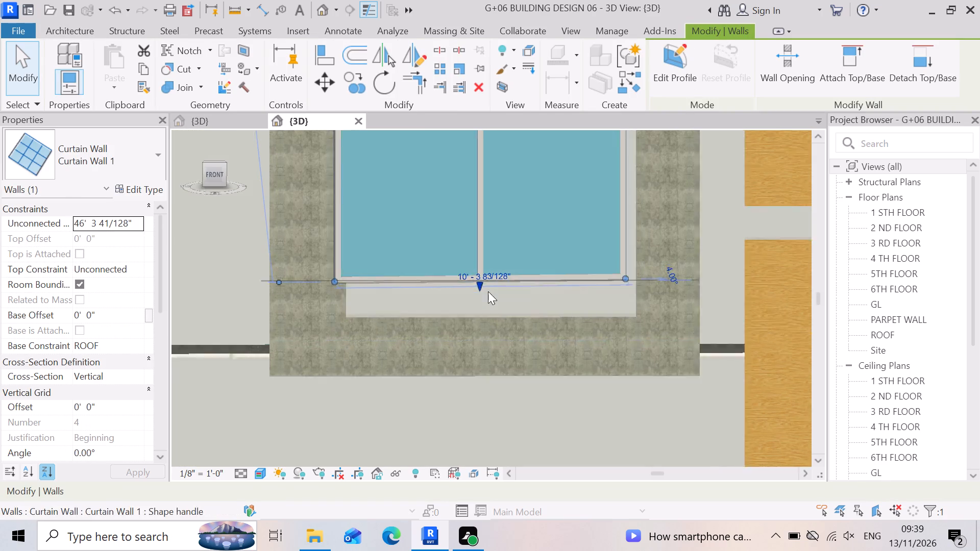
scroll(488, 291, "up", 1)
Nudge the curtain wall slightly further down toward the lower edge of the central frame's opening.
left_click(554, 240)
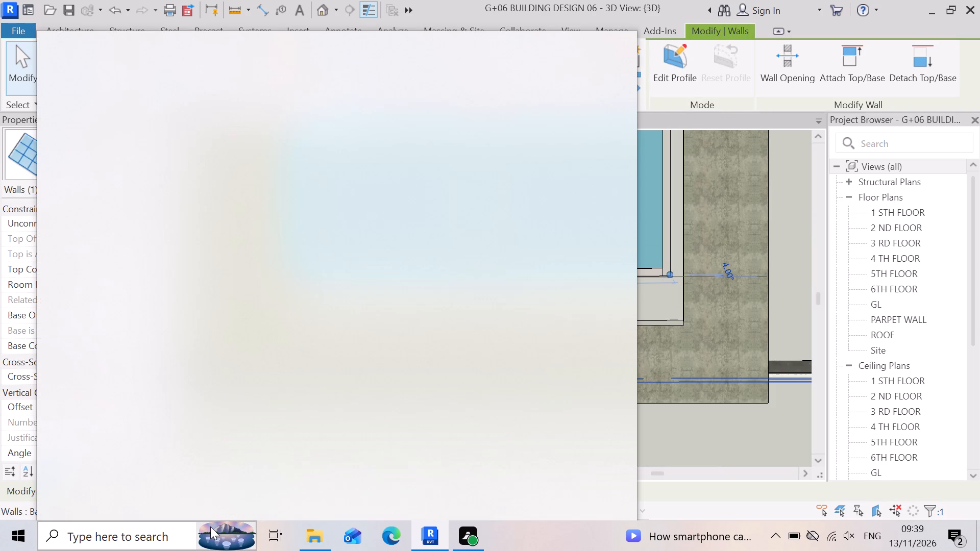
scroll(210, 526, "down", 1)
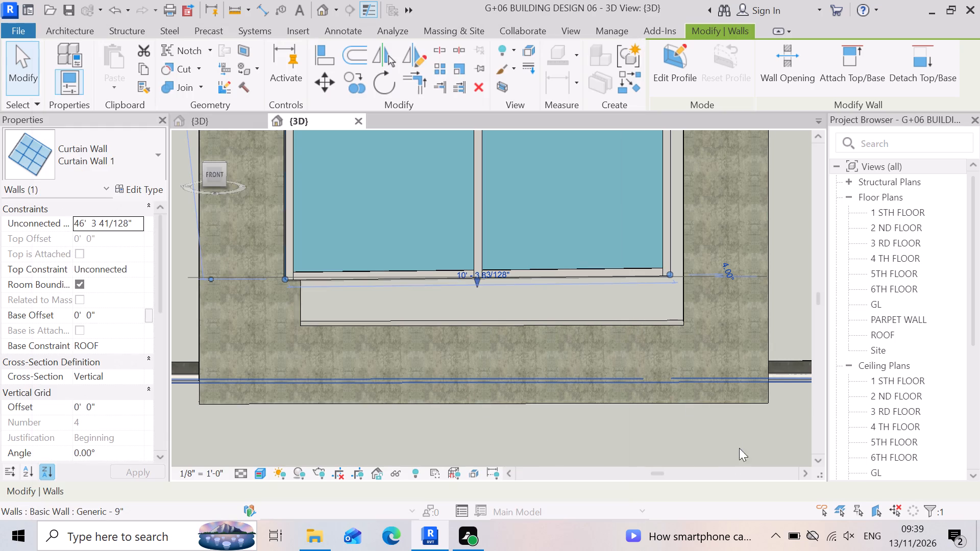
left_click(594, 238)
key("Down")
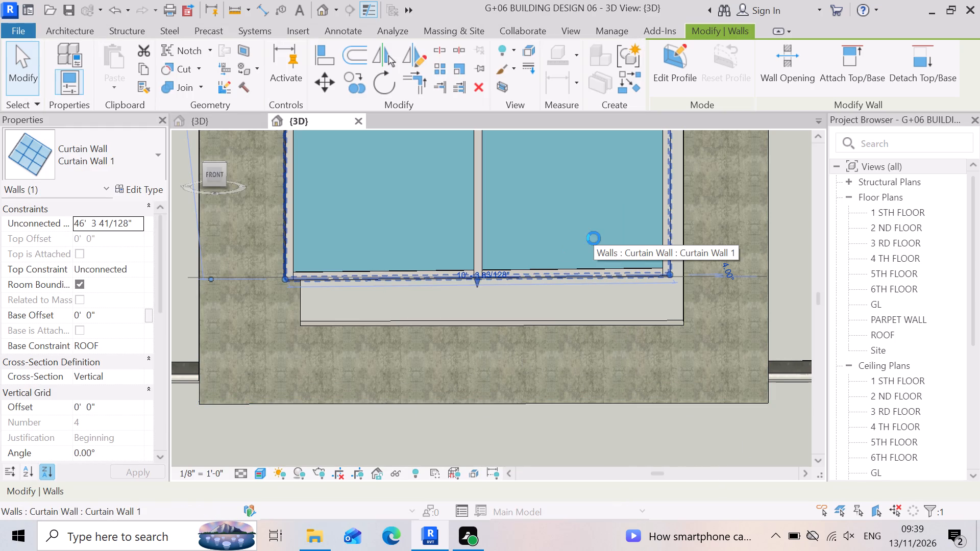
key("Down")
key("Down")
key("Down")
key("Down")
key("Down")
key("Down")
key("Down")
key("Down")
key("Down")
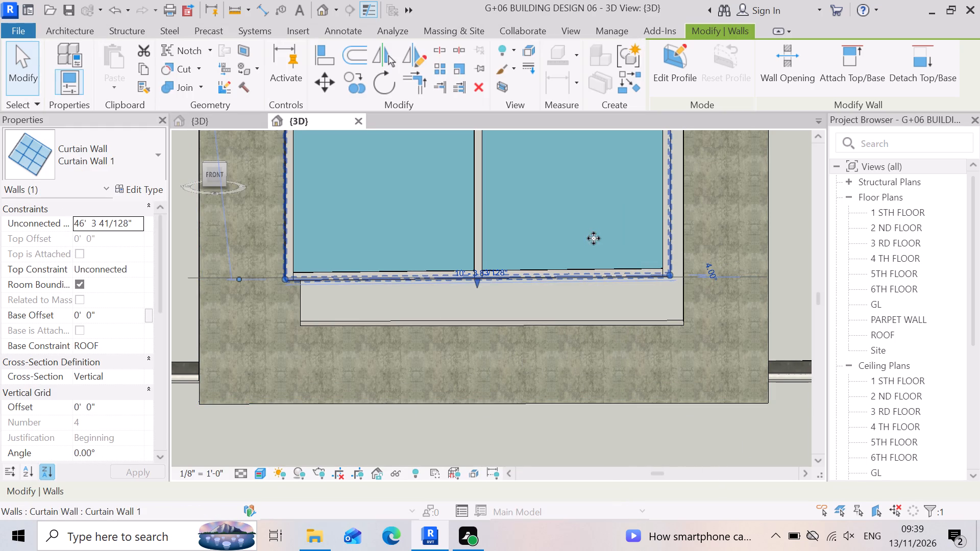
key("Down")
key("Down")
key("Down")
key("Down")
key("Escape")
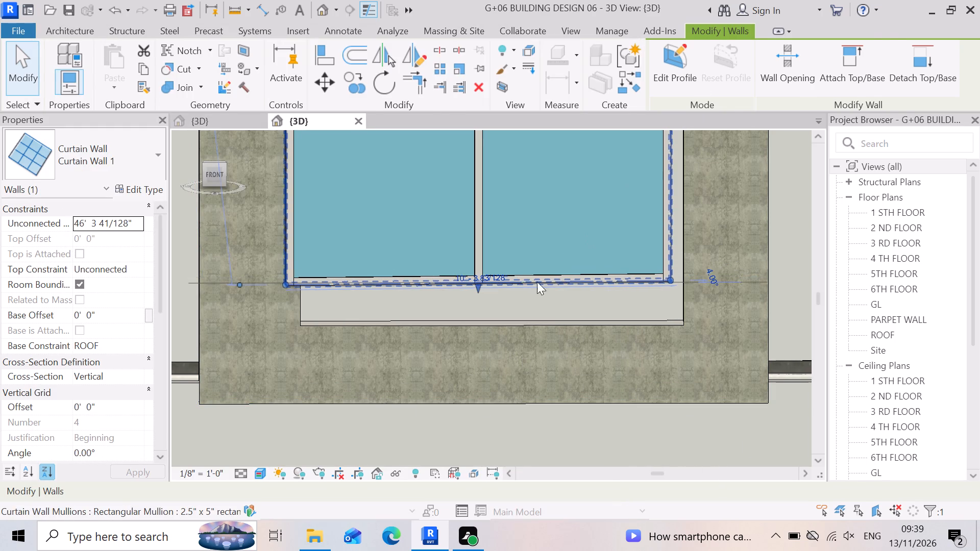
Stretch the curtain wall's base down toward the lower edge of the central frame's opening, to a base offset of about -0' 10 7/8".
scroll(464, 308, "up", 4)
left_click(520, 270)
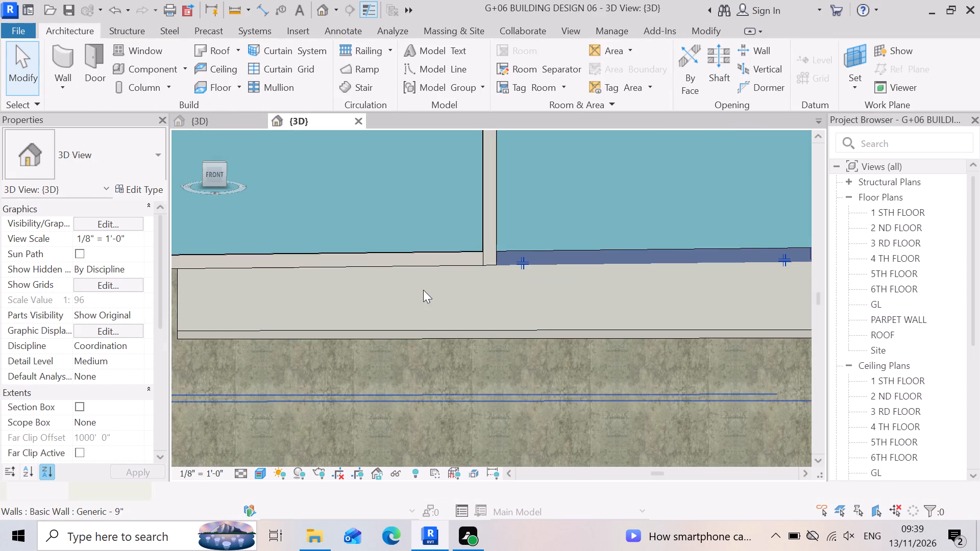
key("Escape")
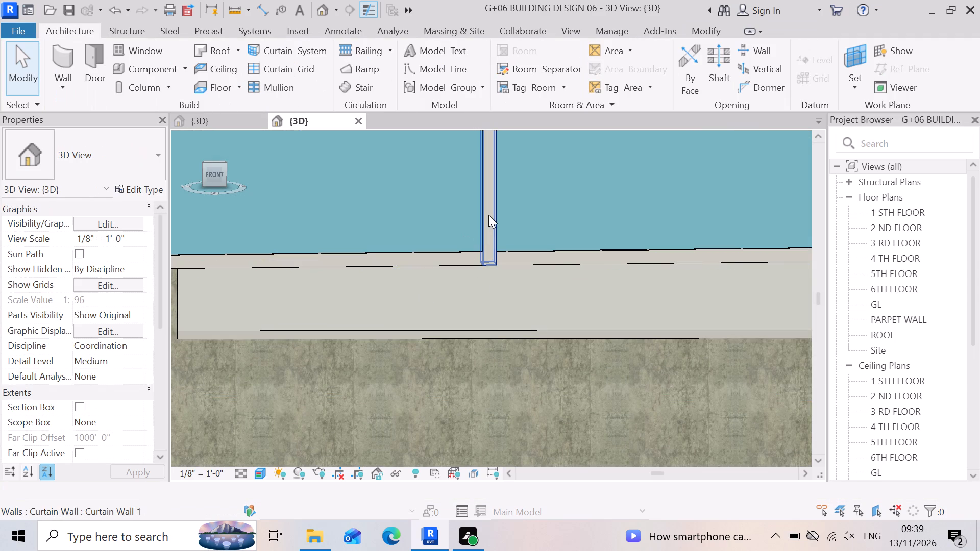
left_click(515, 265)
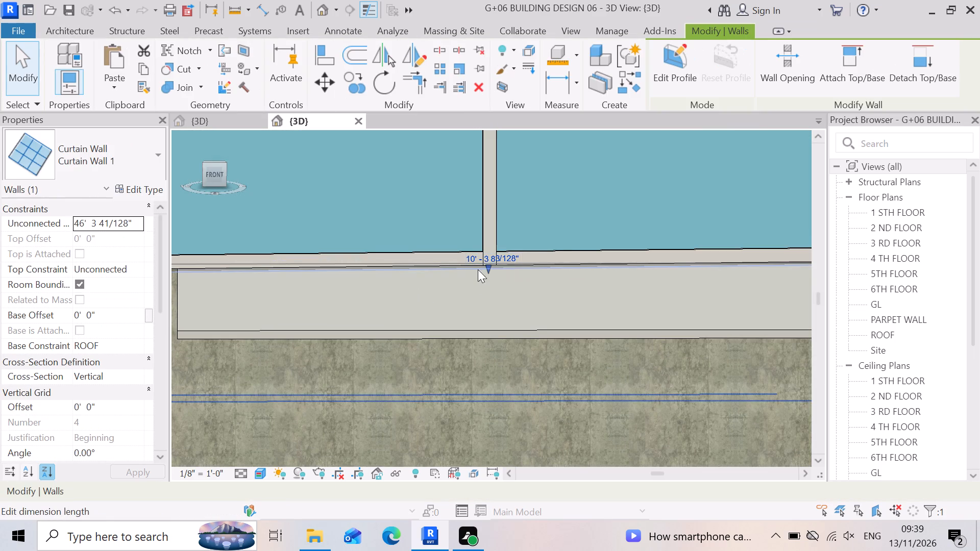
left_click_drag(487, 270, 488, 285)
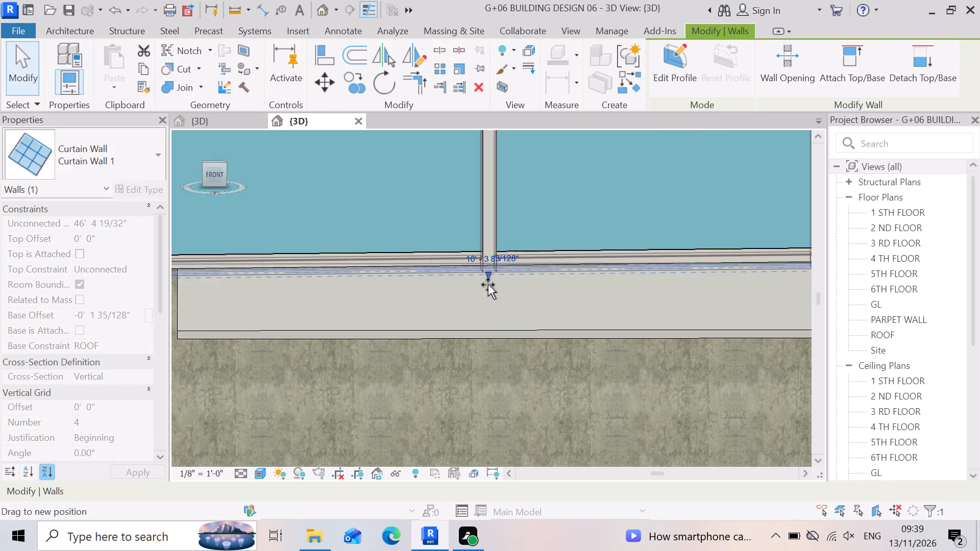
left_click_drag(488, 285, 489, 322)
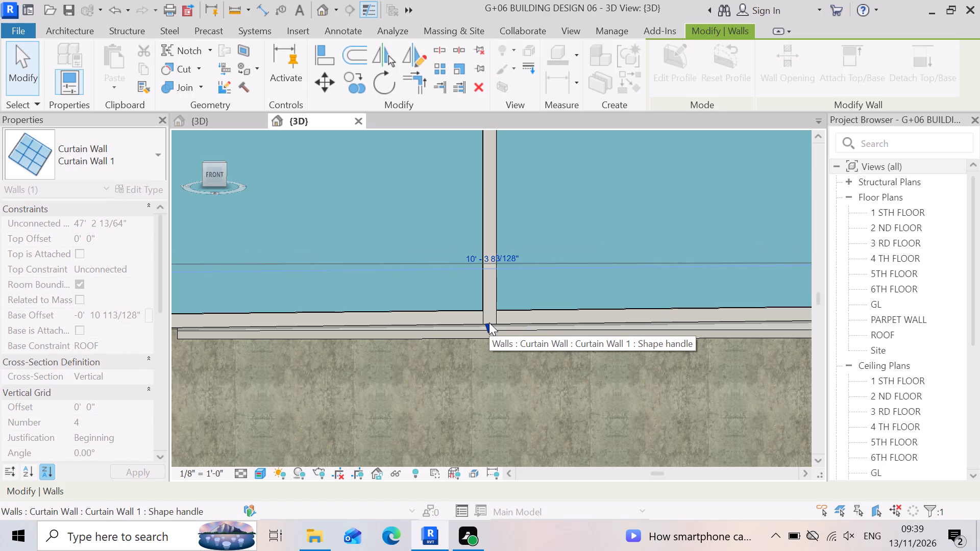
scroll(502, 314, "down", 15)
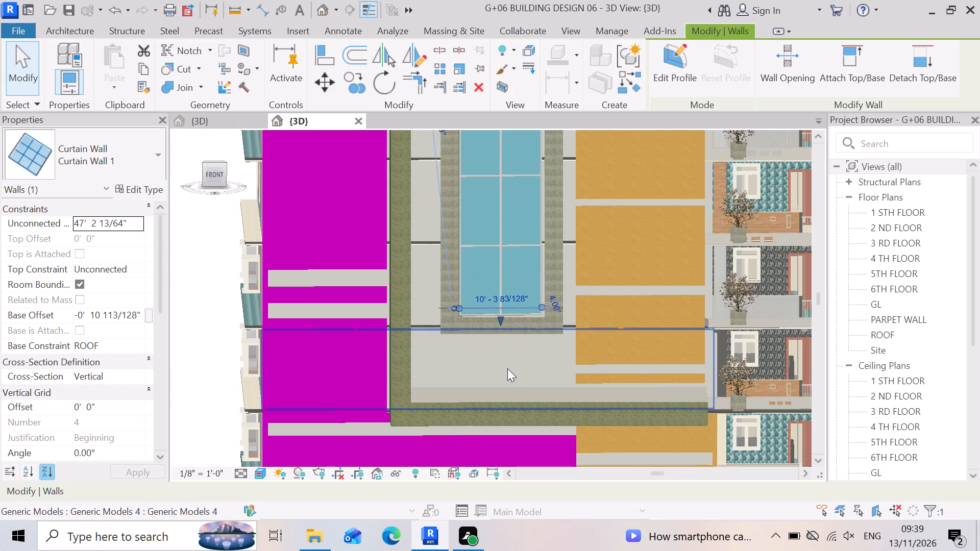
key("Escape")
Lower the curtain wall's top edge within the central frame, bringing the wall's unconnected height to about 44' 3 1/2".
scroll(548, 396, "down", 4)
scroll(549, 396, "up", 1)
scroll(550, 397, "down", 6)
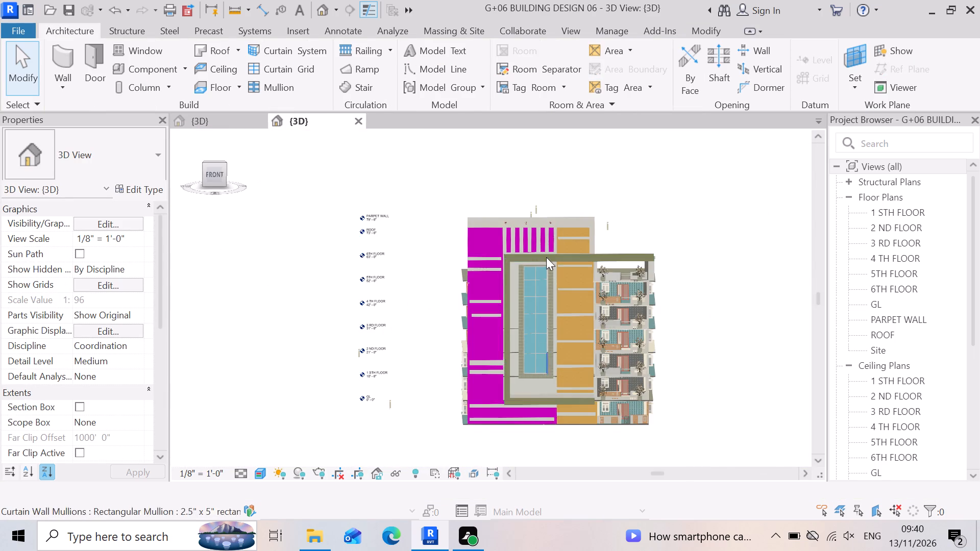
scroll(556, 214, "up", 12)
scroll(572, 301, "down", 4)
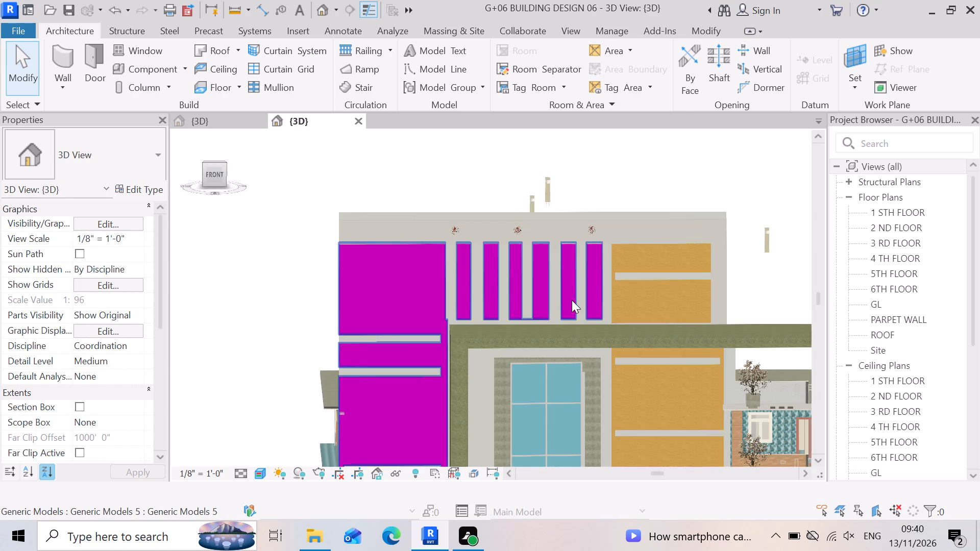
left_click(567, 414)
scroll(548, 385, "up", 4)
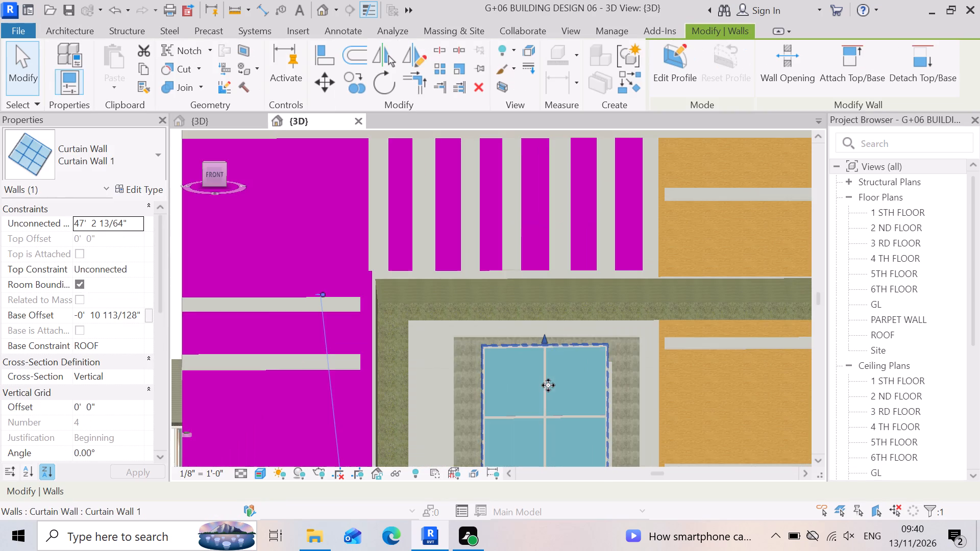
left_click_drag(542, 338, 548, 365)
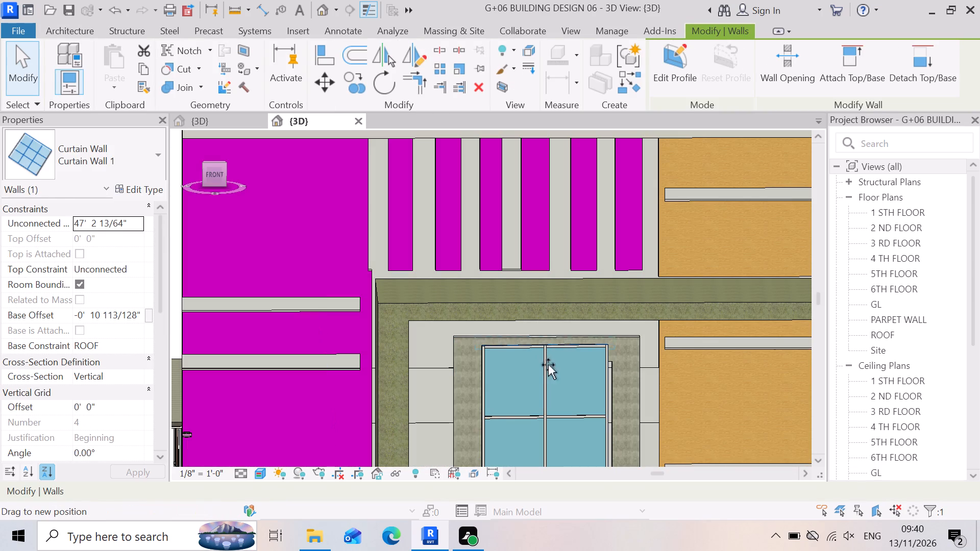
left_click_drag(548, 365, 552, 380)
left_click(552, 380)
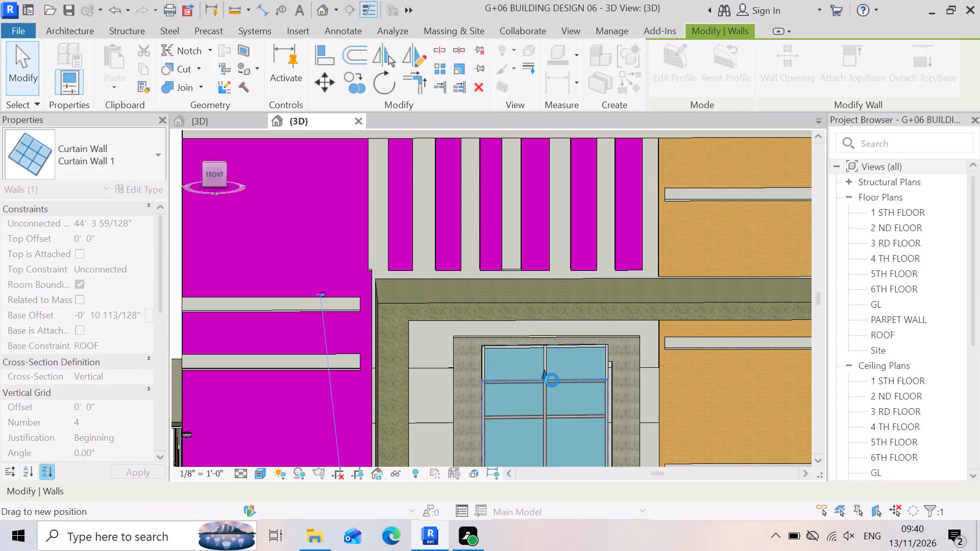
Raise the curtain wall's top edge toward the upper edge of the frame's opening, to an unconnected height of about 45' 8 3/4".
scroll(636, 427, "down", 3)
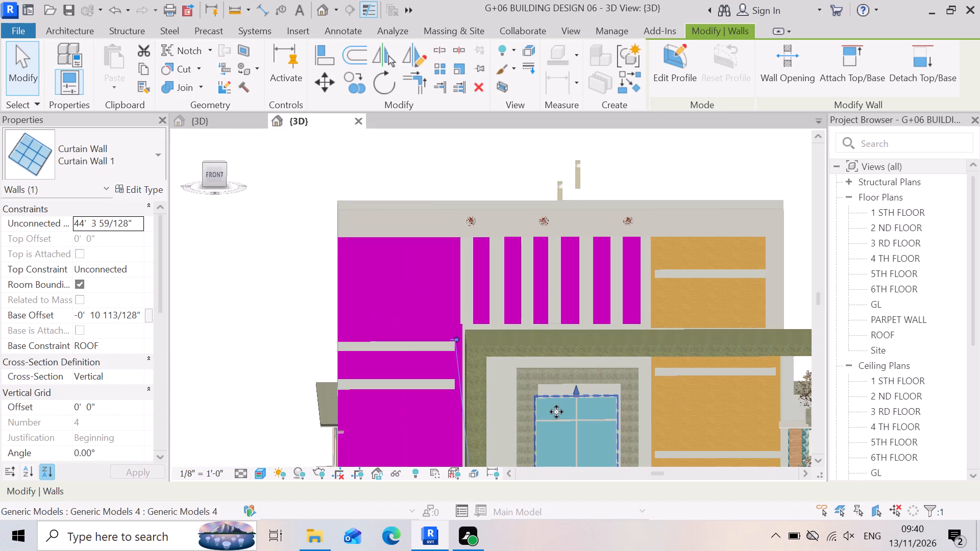
scroll(565, 398, "up", 6)
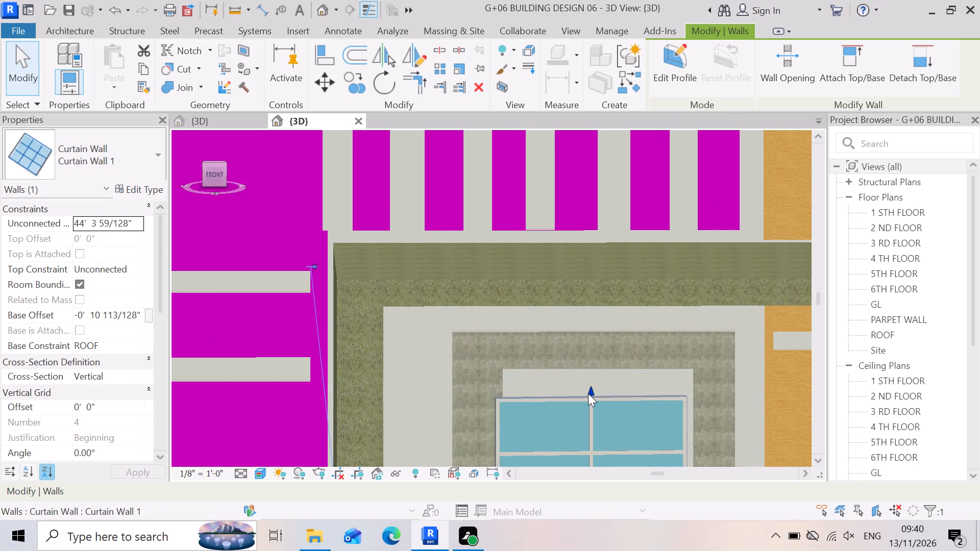
left_click_drag(591, 389, 582, 375)
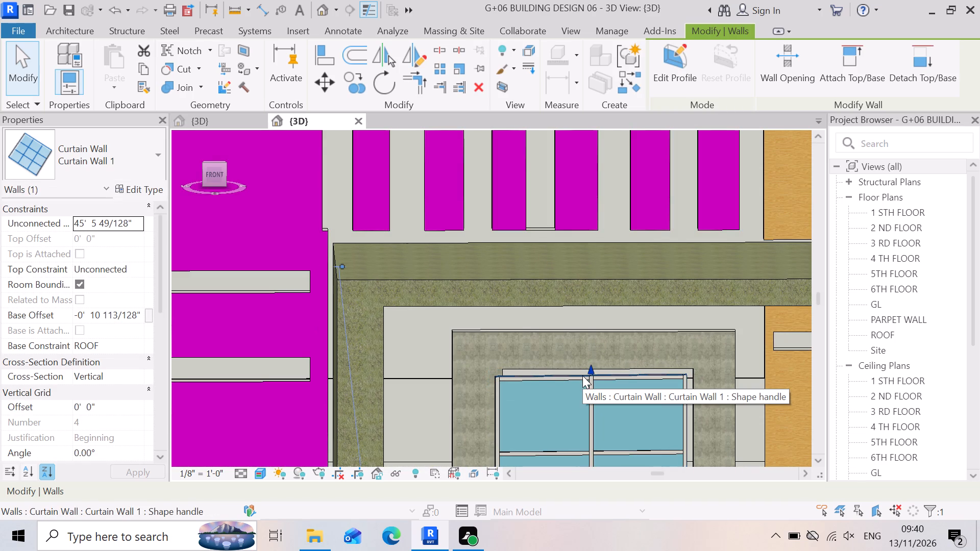
scroll(582, 375, "down", 3)
scroll(677, 421, "up", 7)
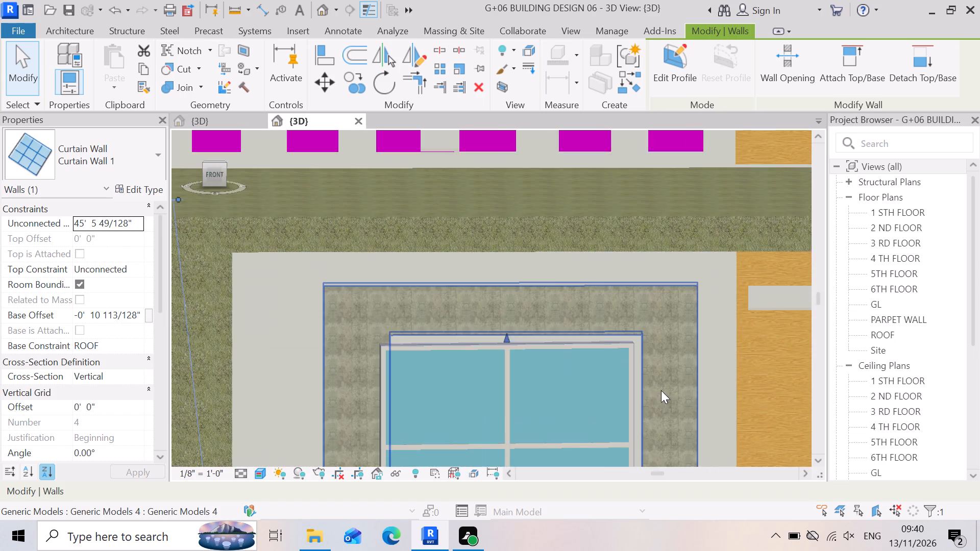
scroll(609, 418, "down", 4)
scroll(447, 359, "up", 9)
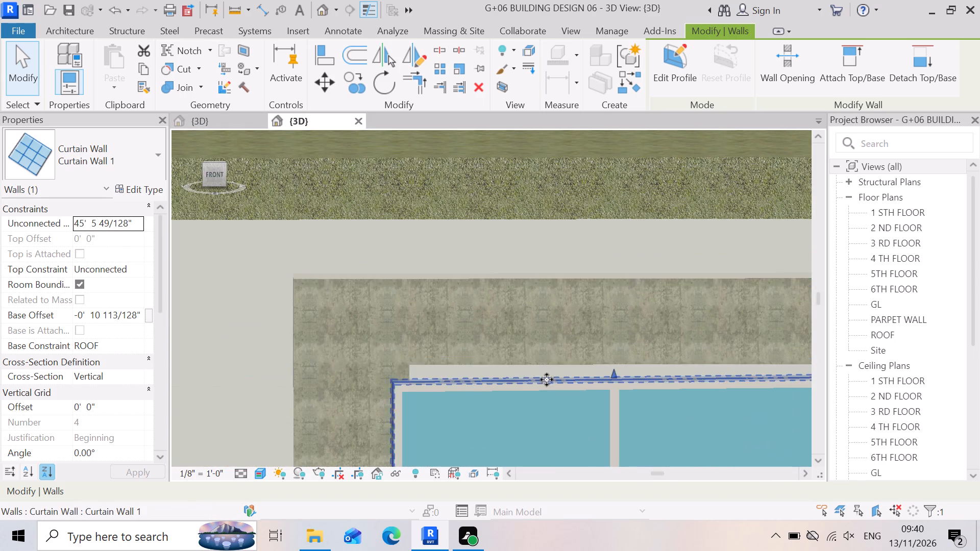
scroll(541, 408, "down", 3)
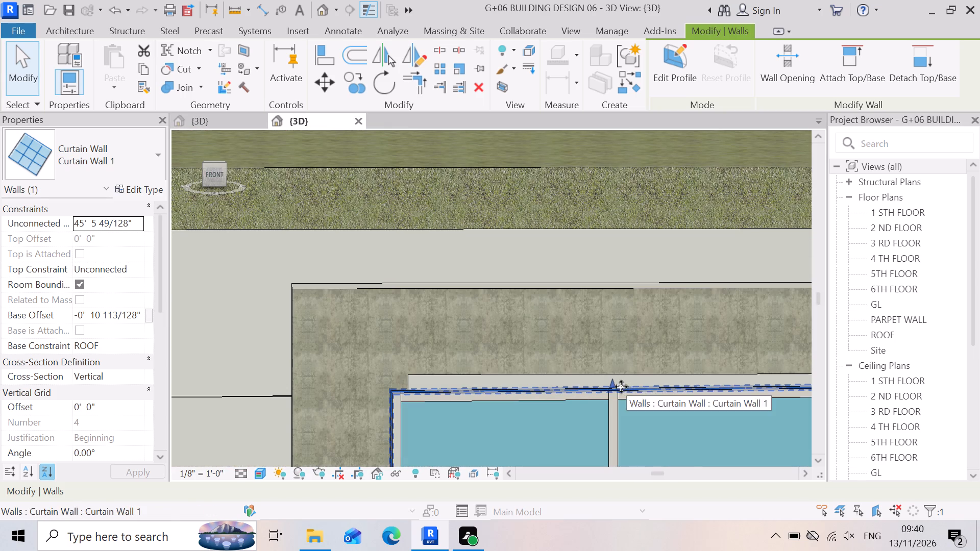
left_click_drag(615, 386, 611, 378)
left_click(611, 378)
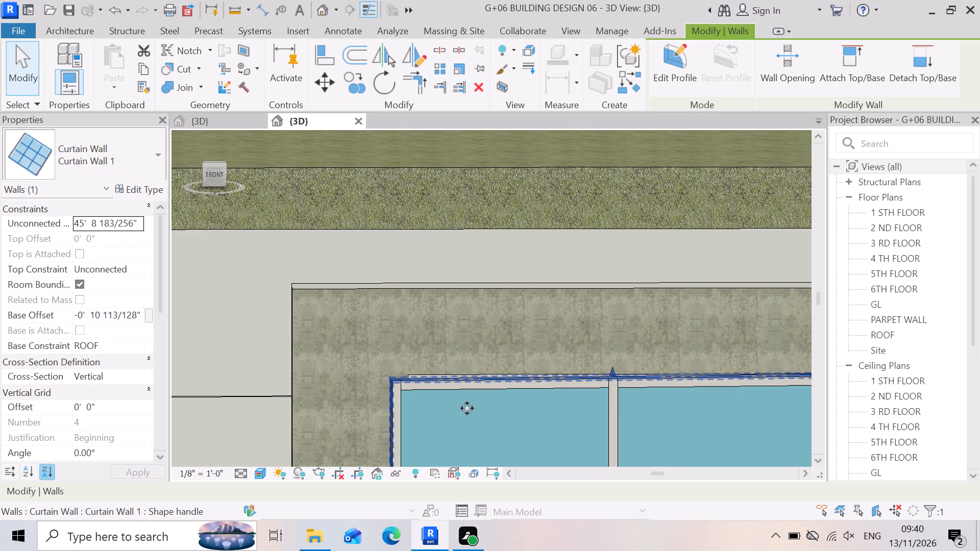
scroll(460, 400, "down", 7)
scroll(603, 411, "down", 7)
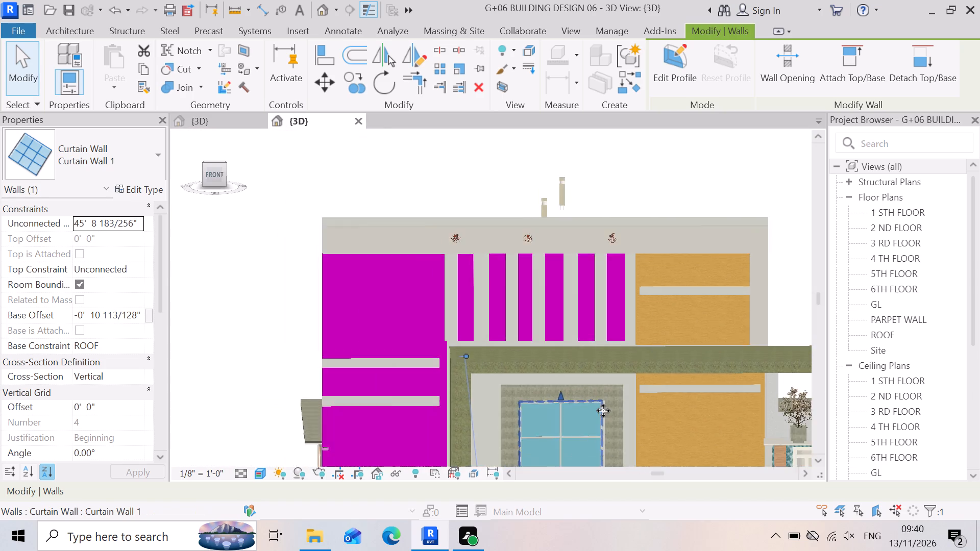
scroll(603, 411, "down", 4)
key("Escape")
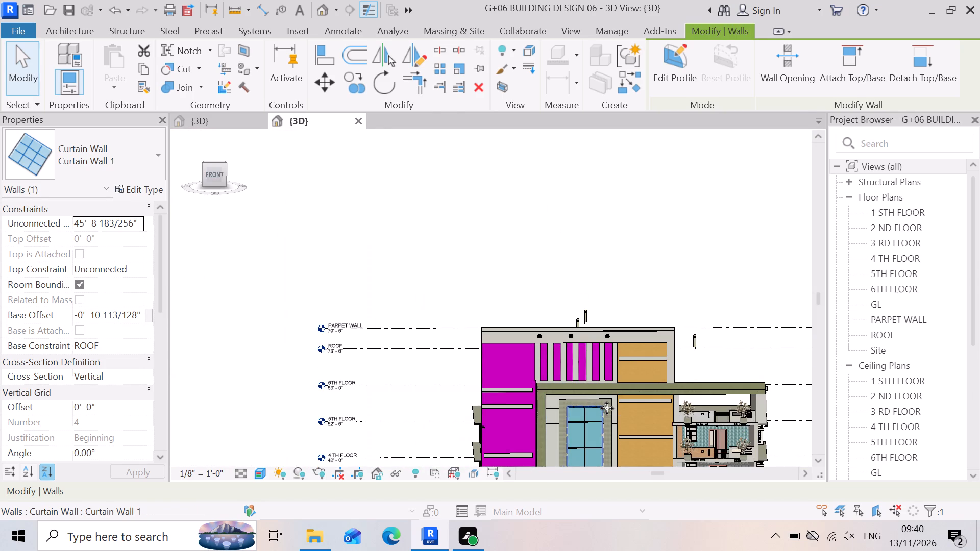
Examine how the curtain wall fits the central frame's opening along its top and sides.
scroll(616, 395, "down", 3)
scroll(613, 404, "up", 12)
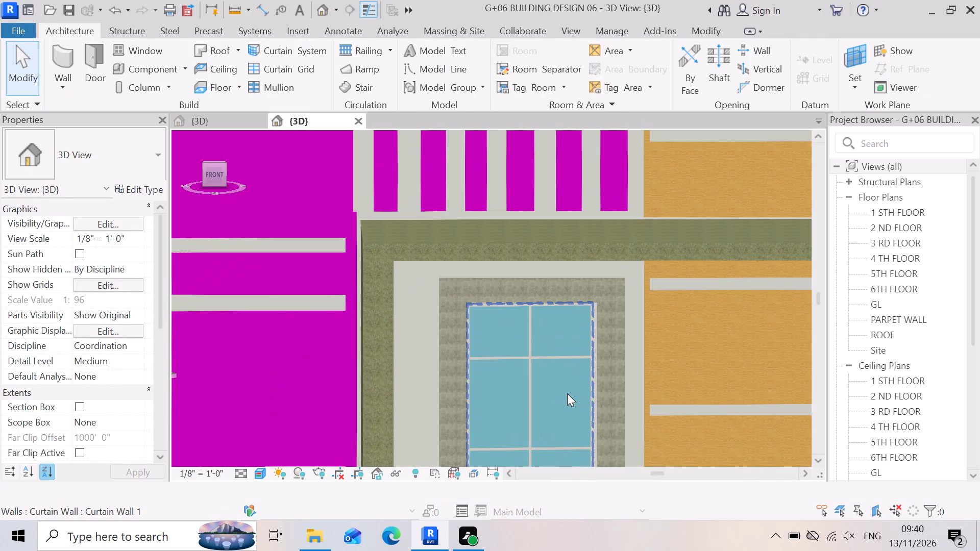
left_click(567, 393)
scroll(606, 362, "up", 3)
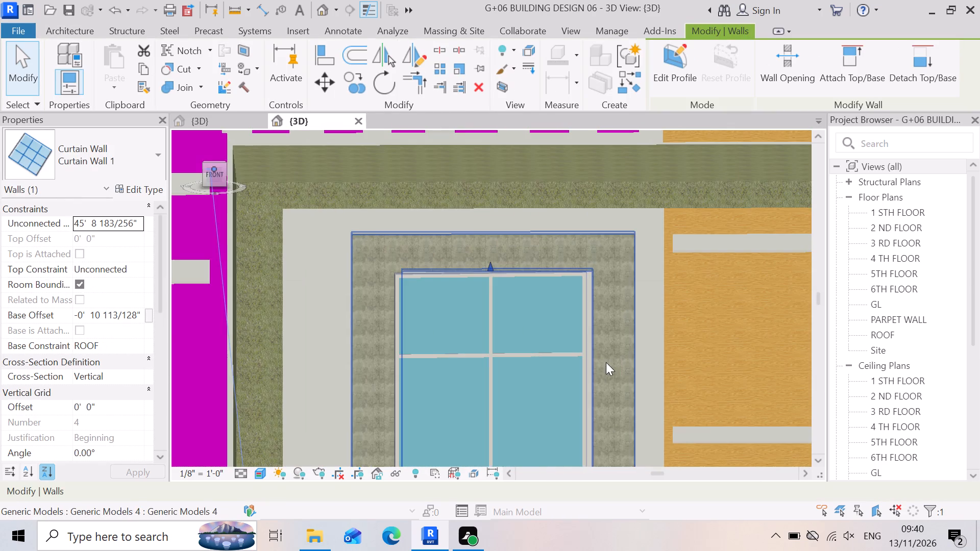
scroll(597, 346, "down", 7)
scroll(570, 395, "down", 3)
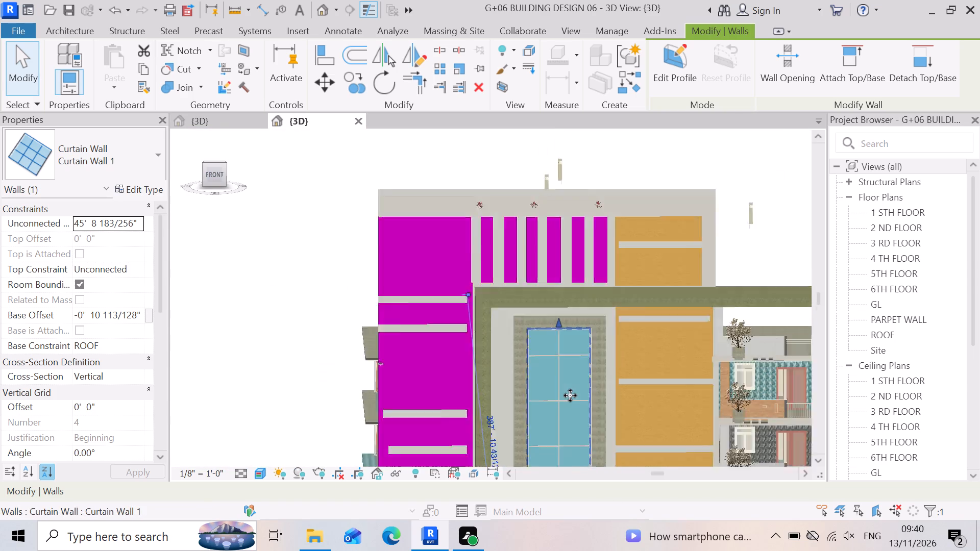
scroll(580, 472, "up", 6)
scroll(587, 406, "down", 3)
scroll(583, 420, "up", 2)
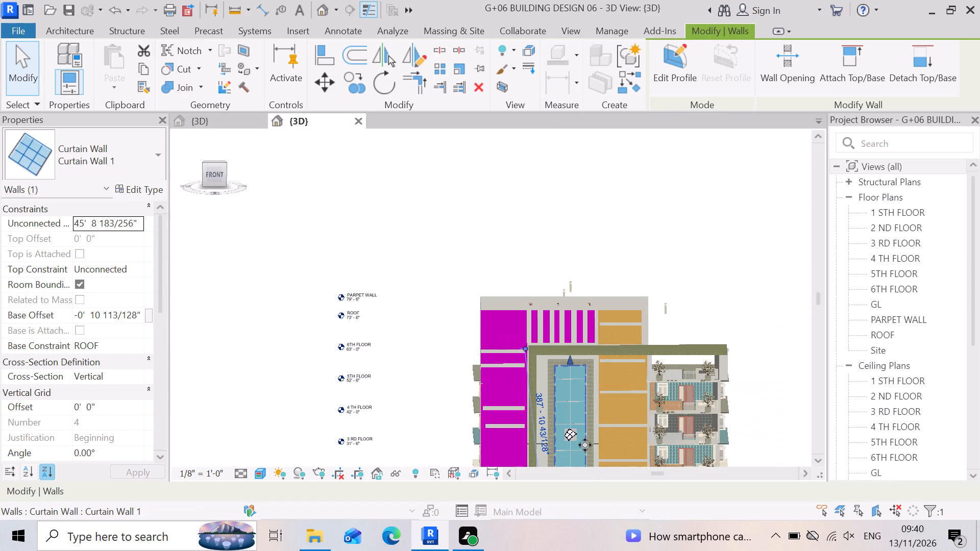
scroll(585, 445, "up", 14)
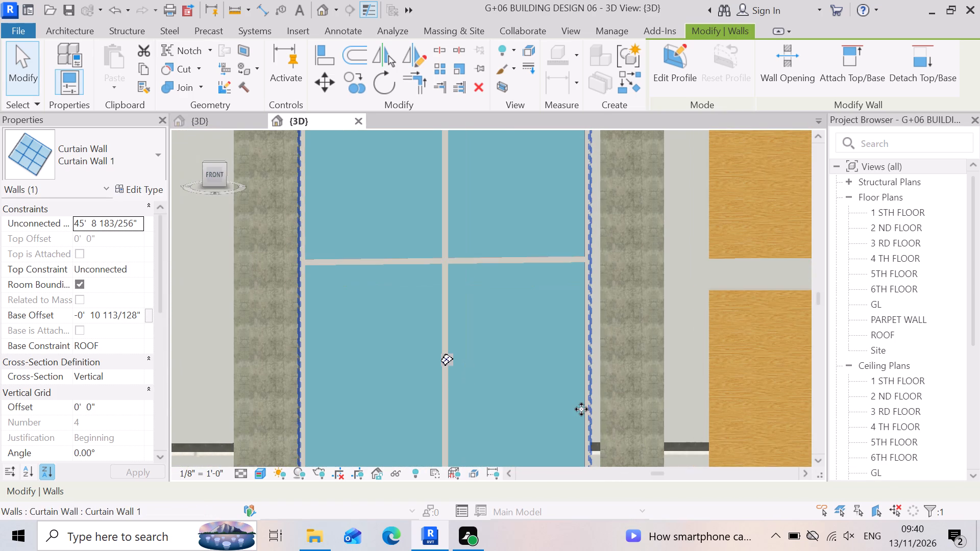
left_click(581, 409)
scroll(589, 394, "down", 7)
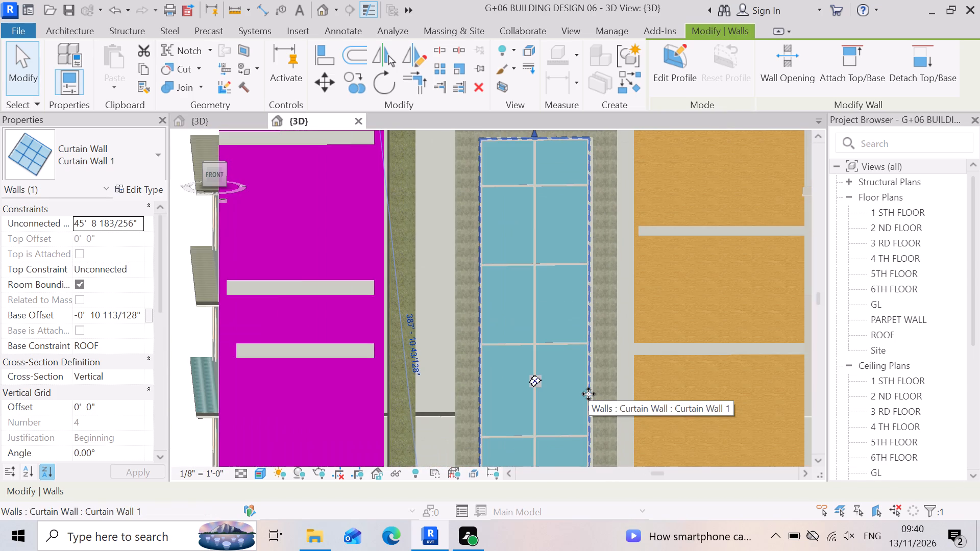
key("Escape")
Stretch the curtain wall's top slightly higher to close the gap under the frame, to an unconnected height of about 45' 10 5/8".
left_click(576, 395)
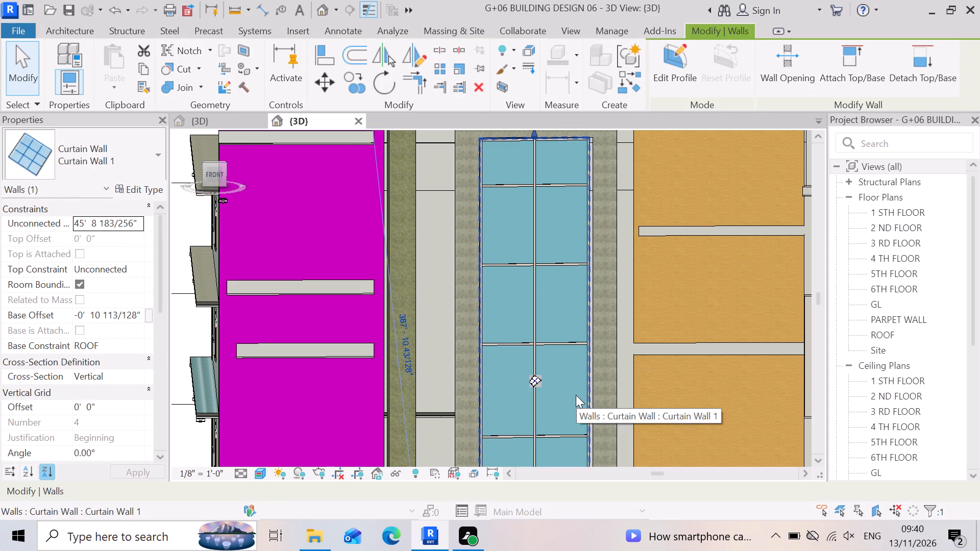
scroll(557, 423, "down", 4)
scroll(581, 264, "up", 8)
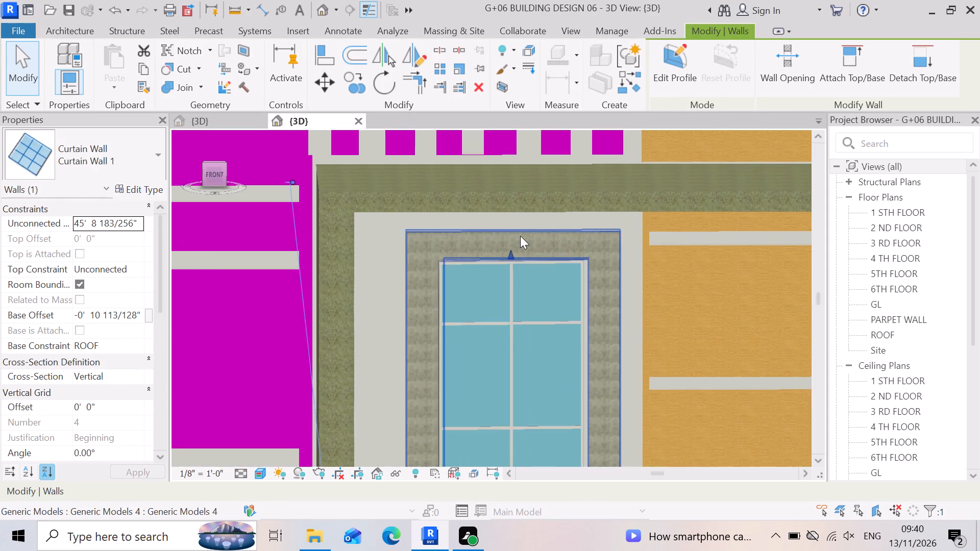
scroll(520, 236, "up", 7)
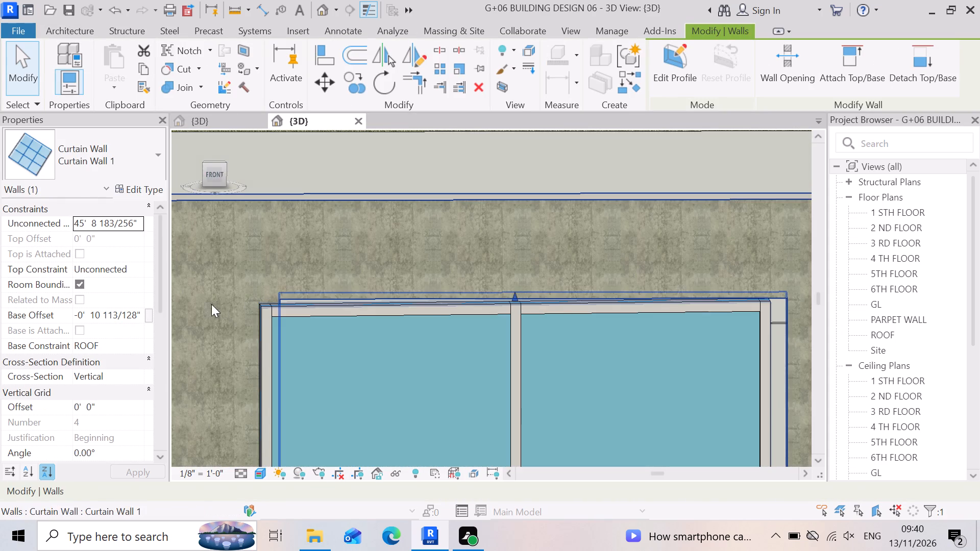
scroll(313, 327, "up", 2)
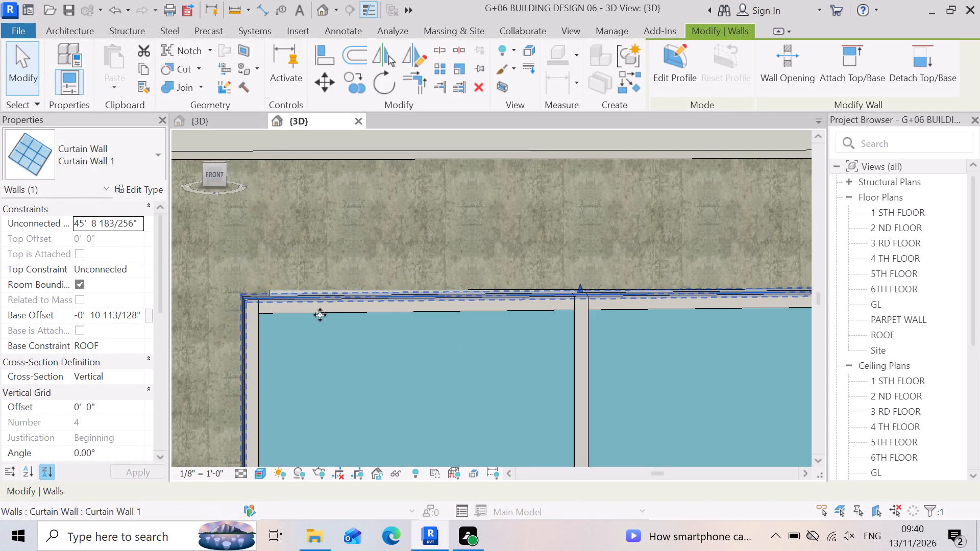
left_click(579, 287)
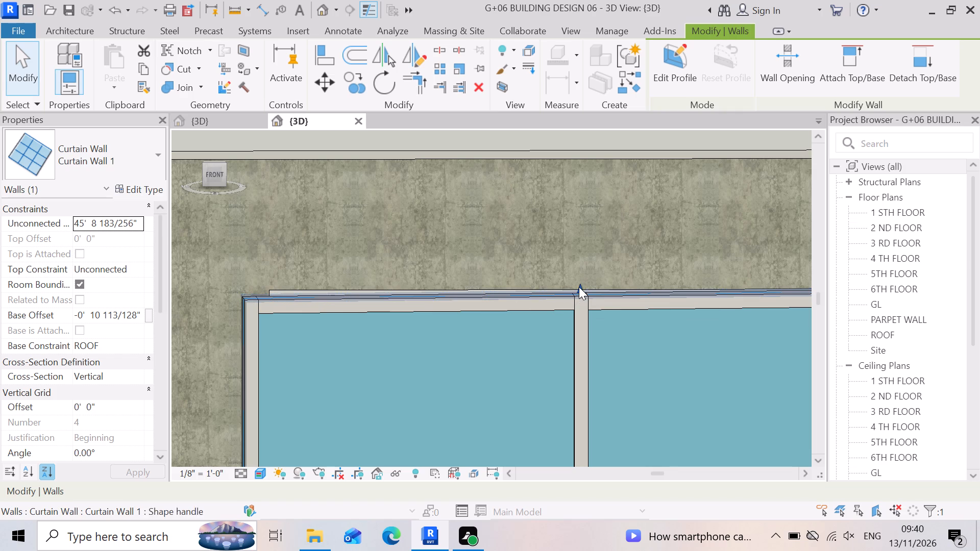
double_click(579, 284)
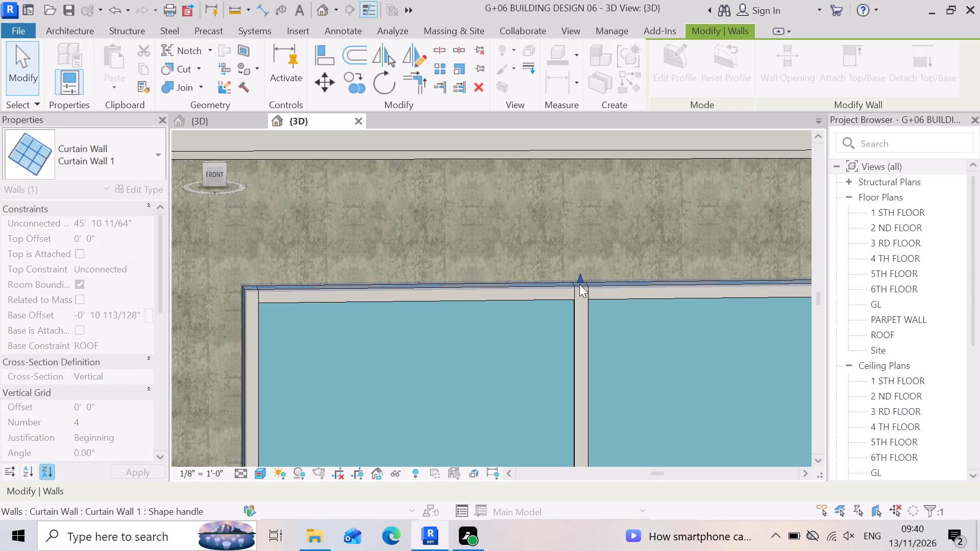
scroll(563, 287, "down", 16)
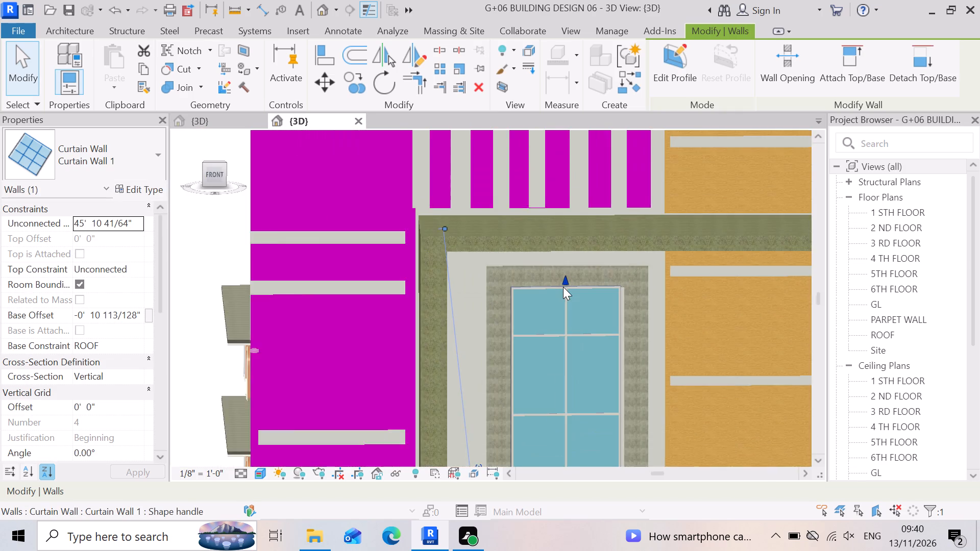
scroll(563, 287, "down", 1)
key("Escape")
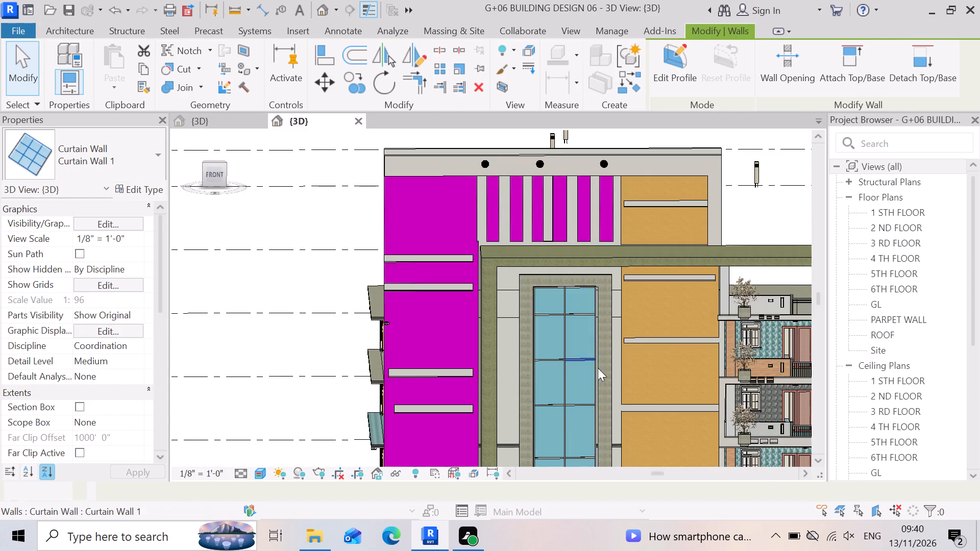
Examine how closely the curtain wall's right edge meets the side of the central frame.
scroll(619, 356, "up", 3)
left_click(569, 311)
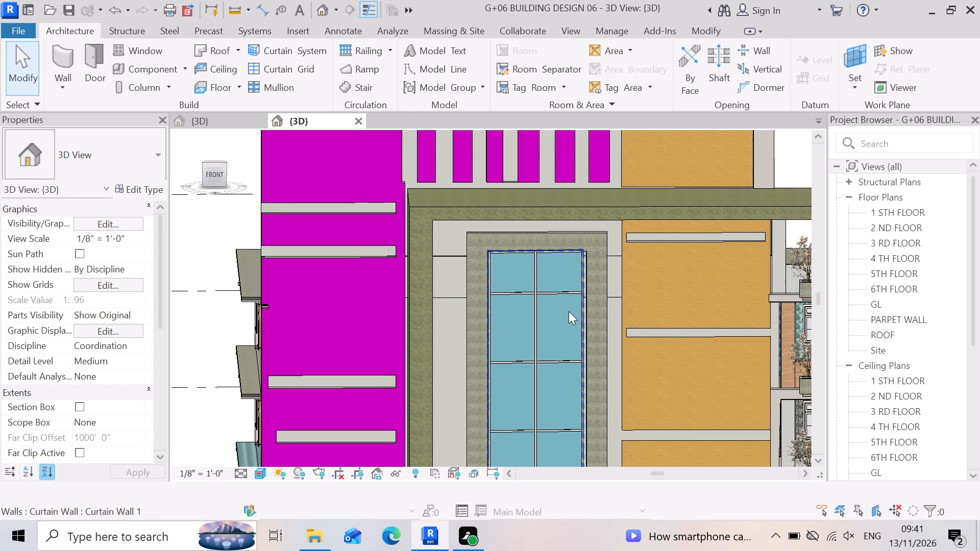
scroll(580, 305, "up", 14)
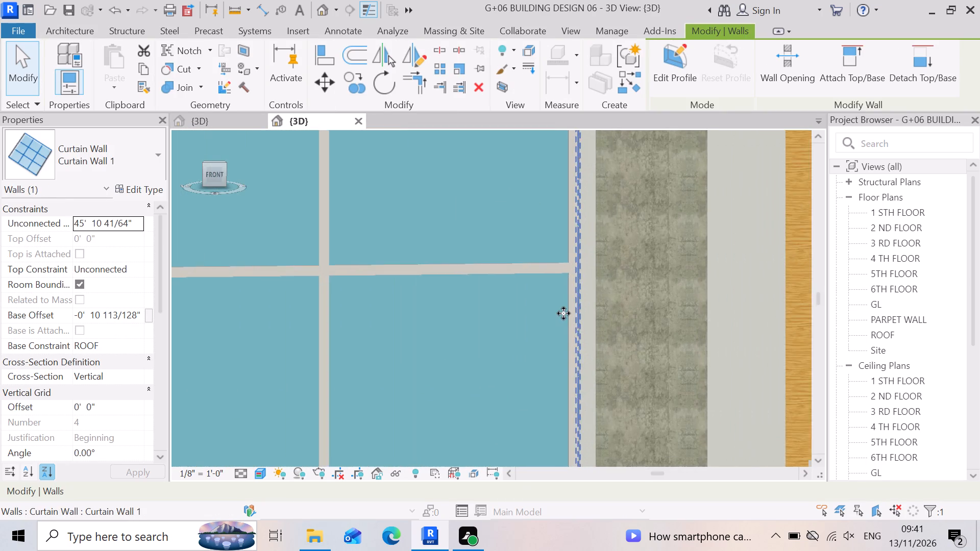
scroll(563, 313, "up", 7)
key("Escape")
scroll(583, 301, "down", 4)
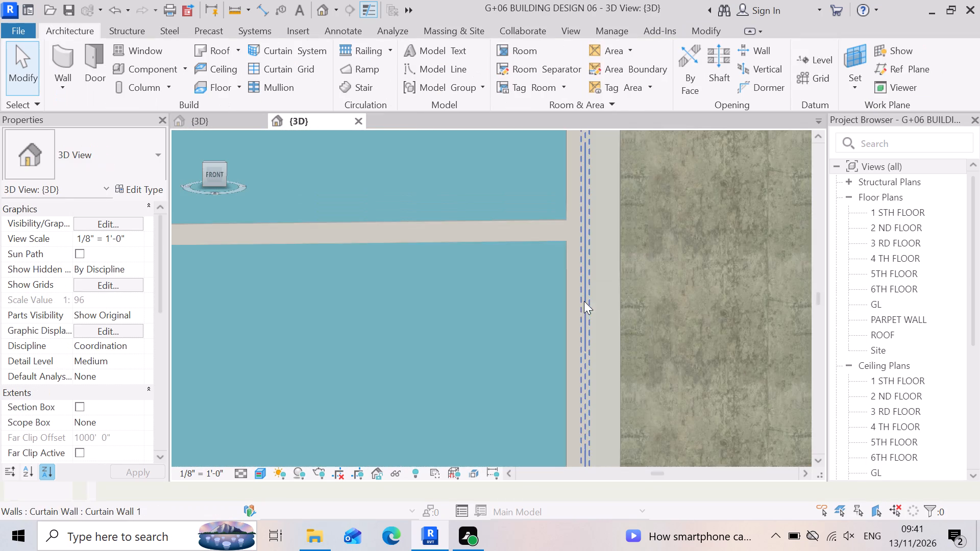
scroll(584, 301, "down", 20)
scroll(584, 301, "down", 4)
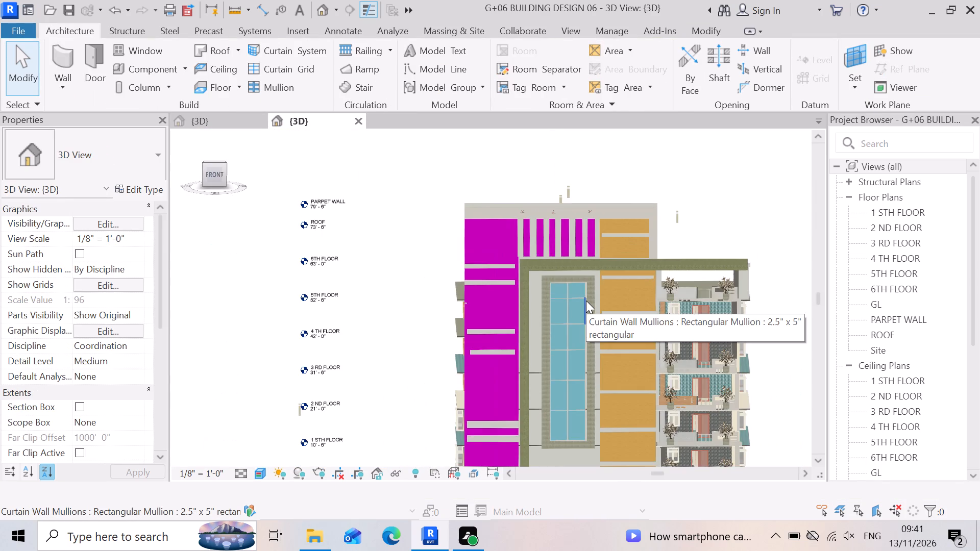
key("Escape")
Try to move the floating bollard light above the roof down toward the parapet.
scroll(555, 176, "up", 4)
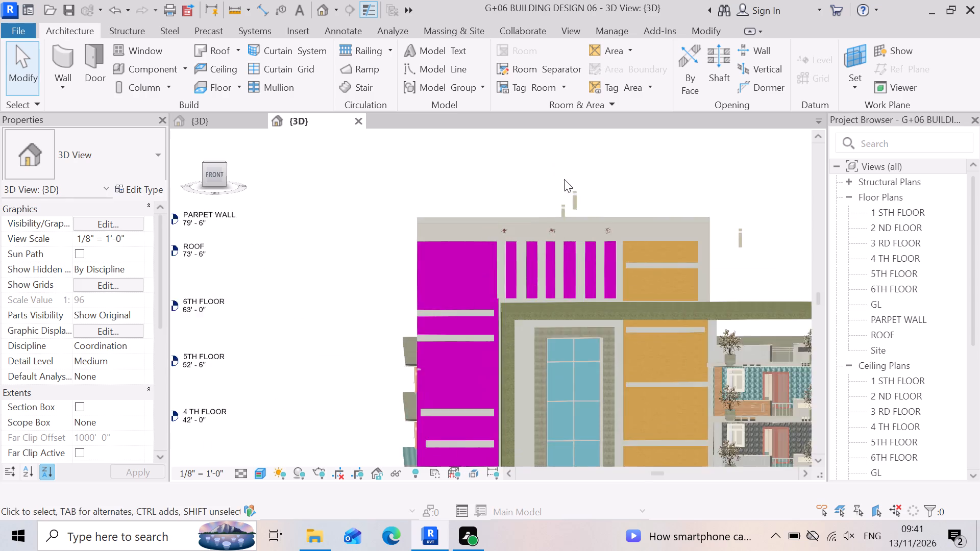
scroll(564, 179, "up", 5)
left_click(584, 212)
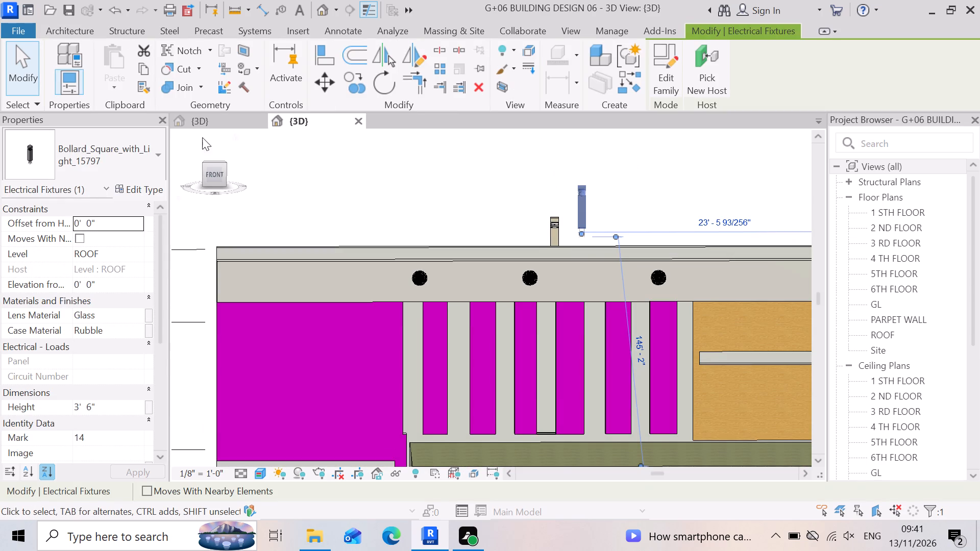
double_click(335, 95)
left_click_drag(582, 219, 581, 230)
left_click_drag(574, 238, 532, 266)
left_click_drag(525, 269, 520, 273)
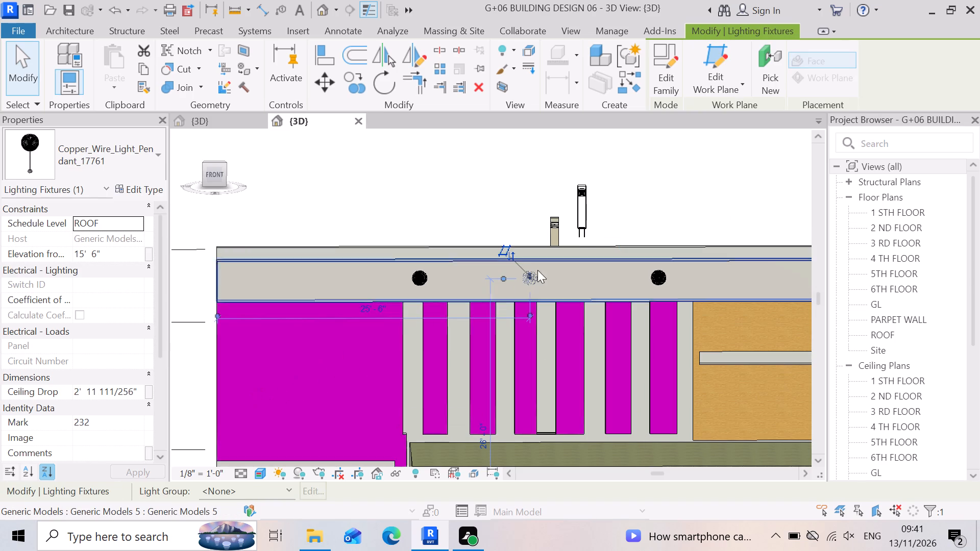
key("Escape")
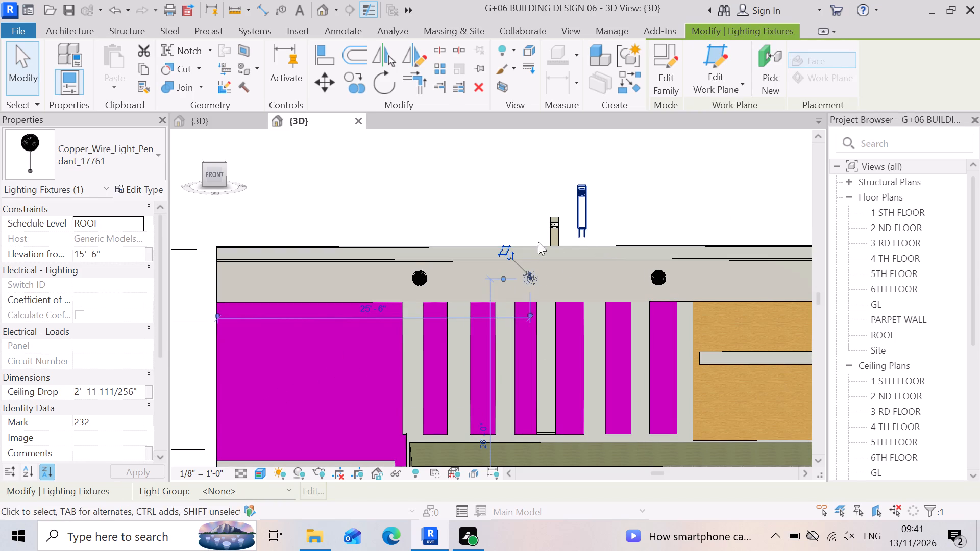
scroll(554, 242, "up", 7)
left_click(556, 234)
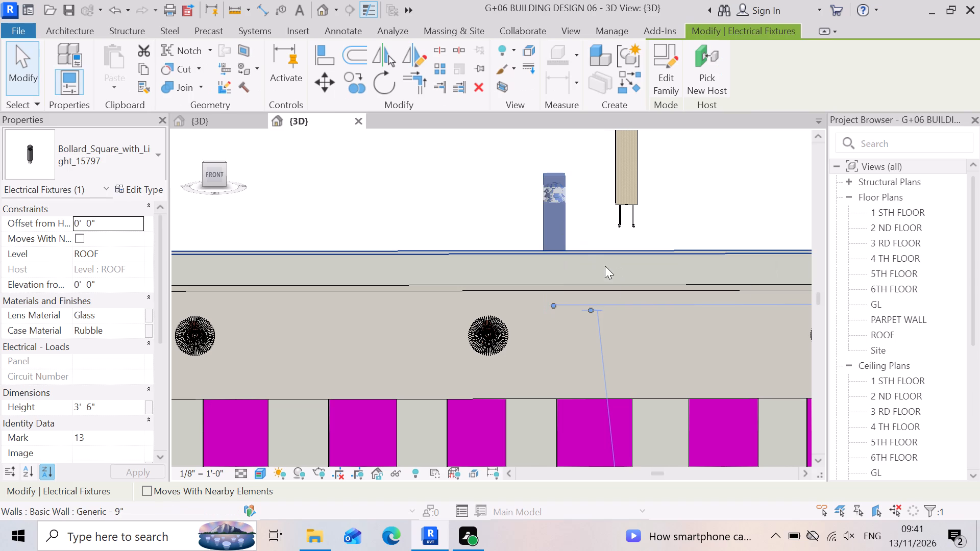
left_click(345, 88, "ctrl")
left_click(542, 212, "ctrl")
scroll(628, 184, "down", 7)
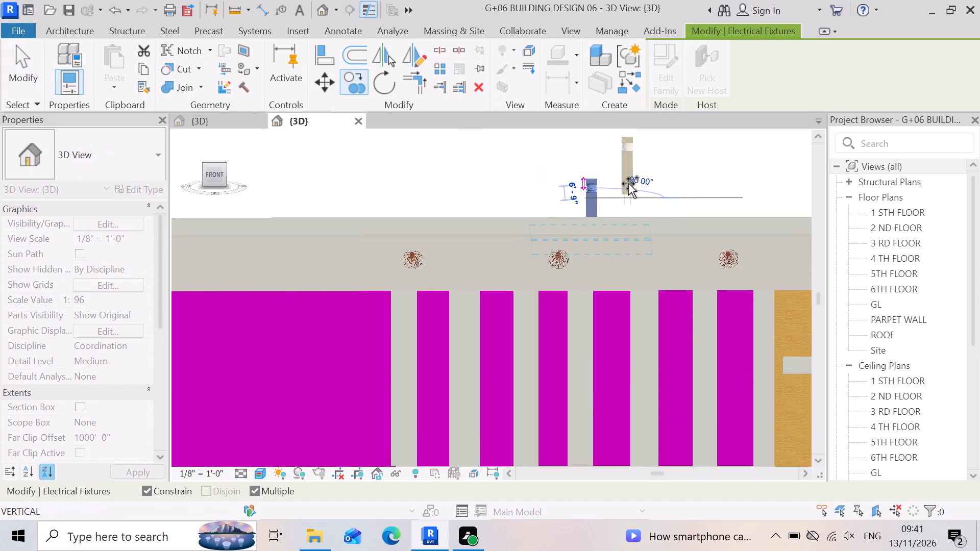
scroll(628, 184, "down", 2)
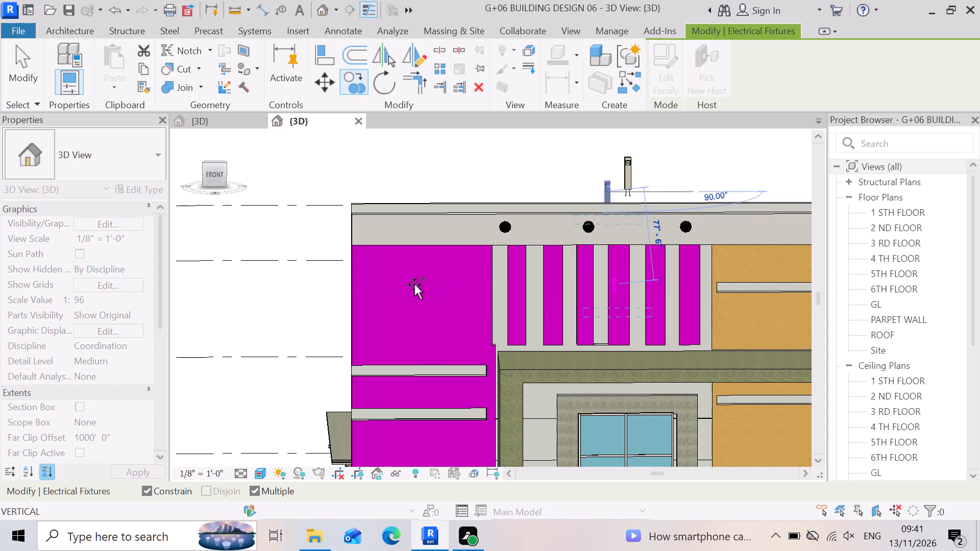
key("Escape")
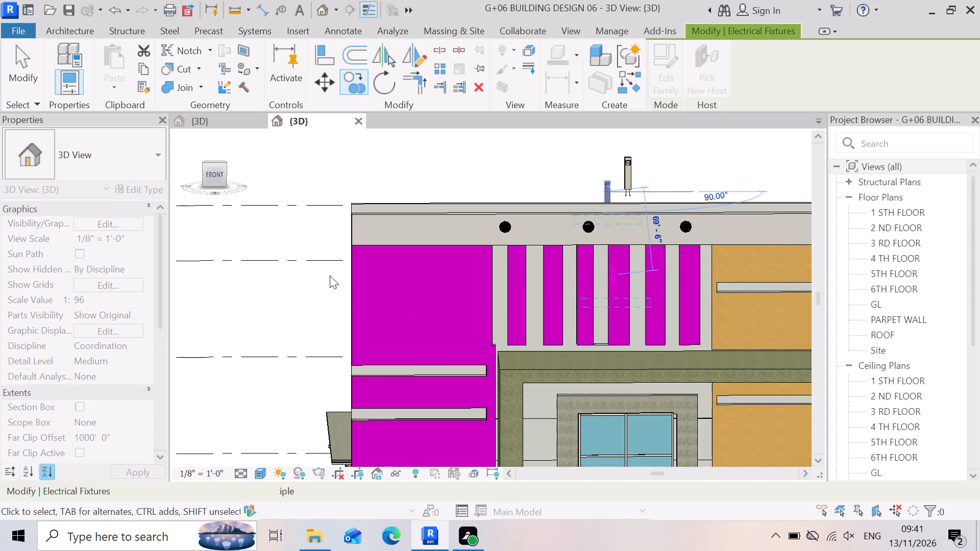
Delete the two square bollard lights standing above the roof parapet.
scroll(644, 154, "up", 6)
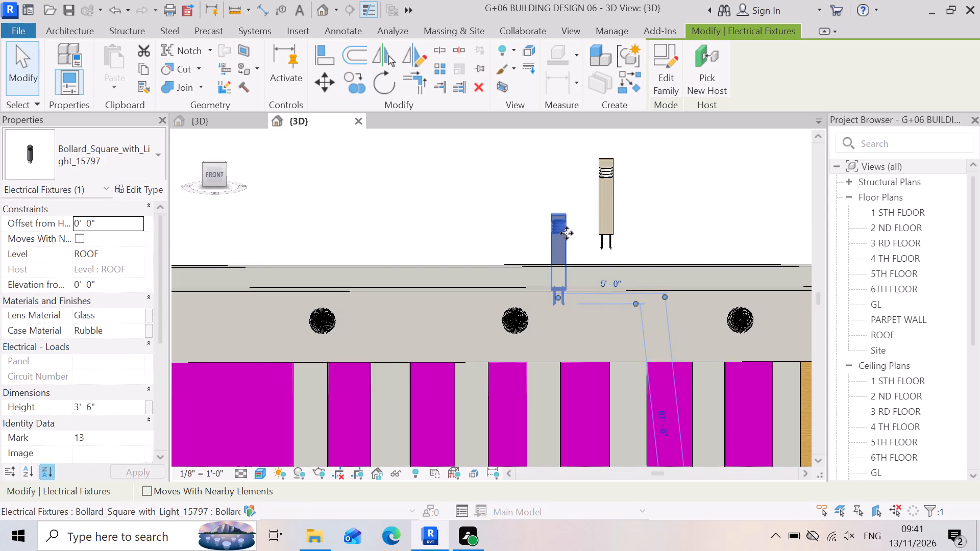
left_click(567, 229, "ctrl")
left_click(604, 204, "ctrl")
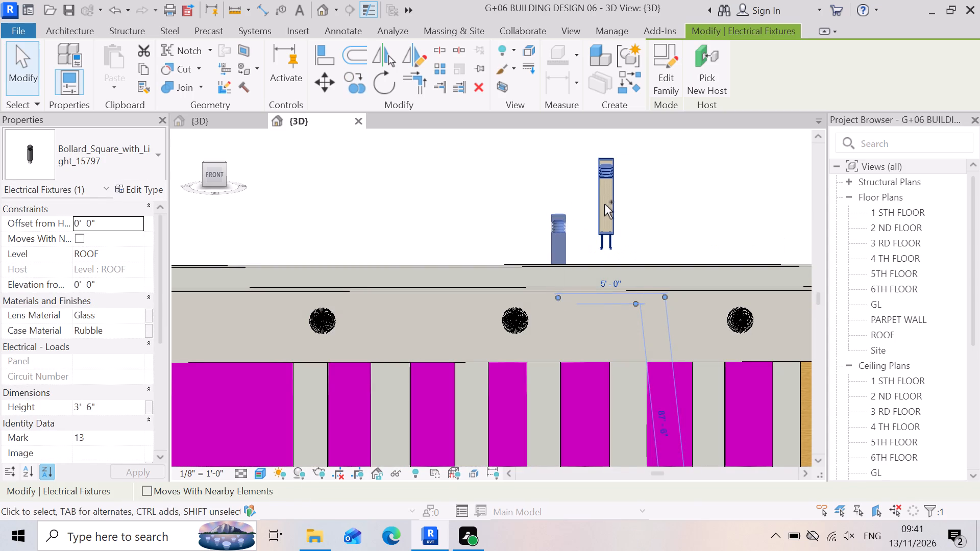
key("Delete")
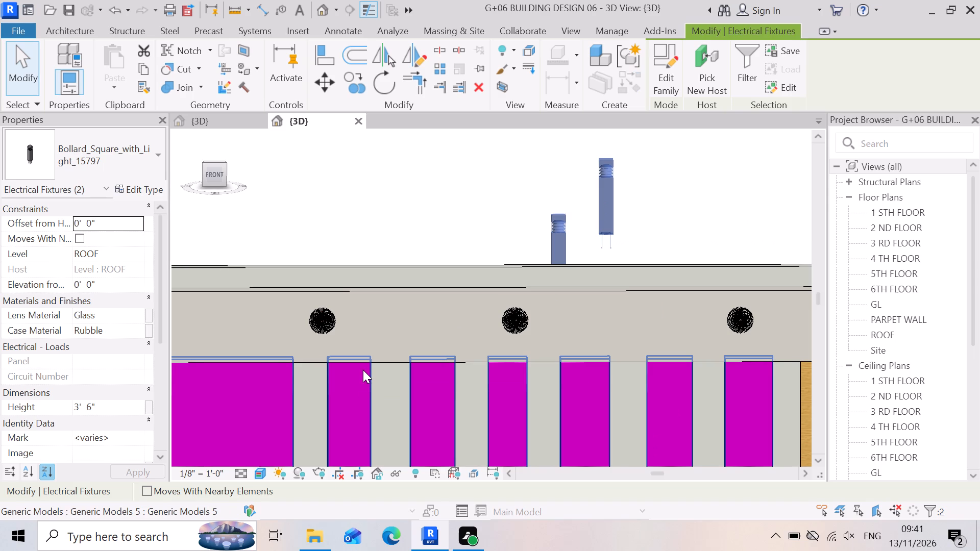
Delete the stray square bollard light floating beside the building at ROOF level.
scroll(338, 376, "down", 7)
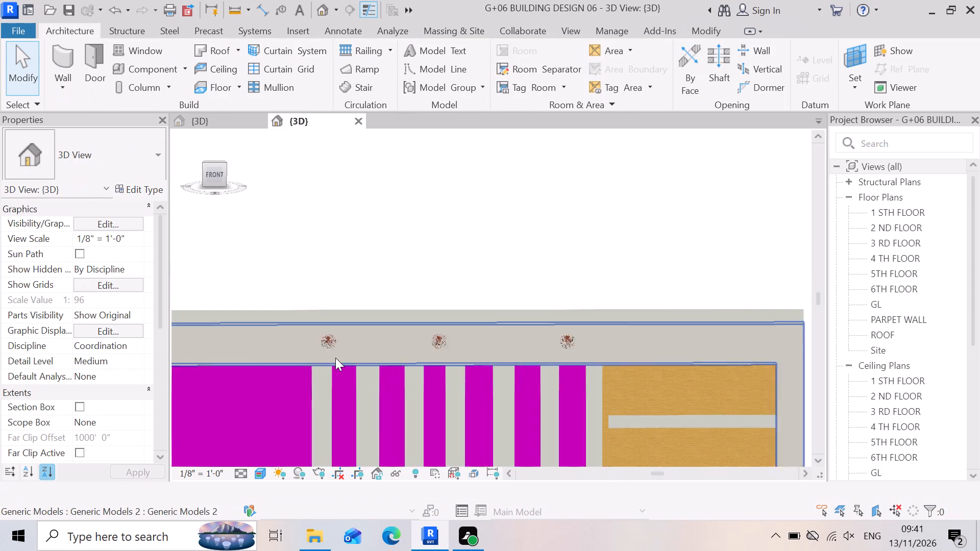
scroll(335, 358, "down", 3)
scroll(527, 371, "up", 5)
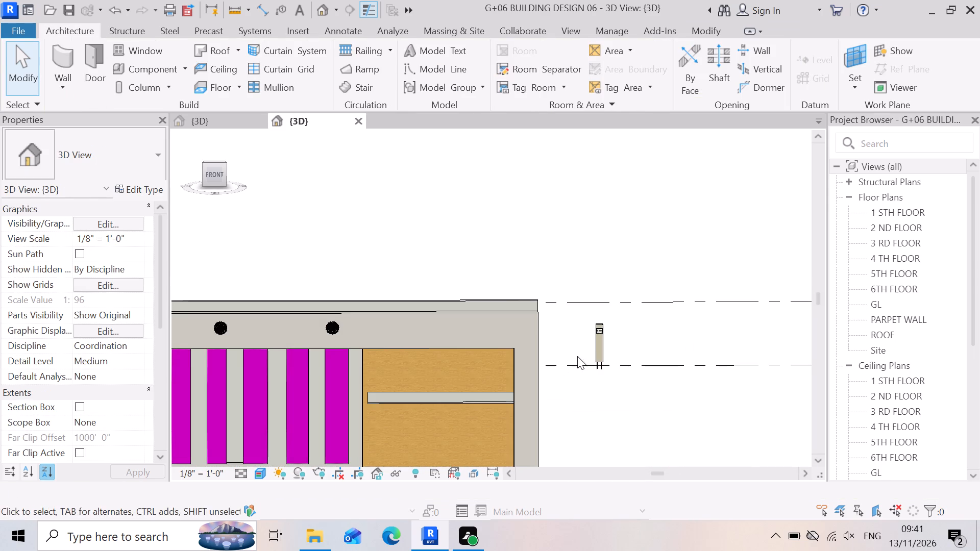
scroll(605, 350, "up", 1, "shift")
left_click(605, 350, "shift")
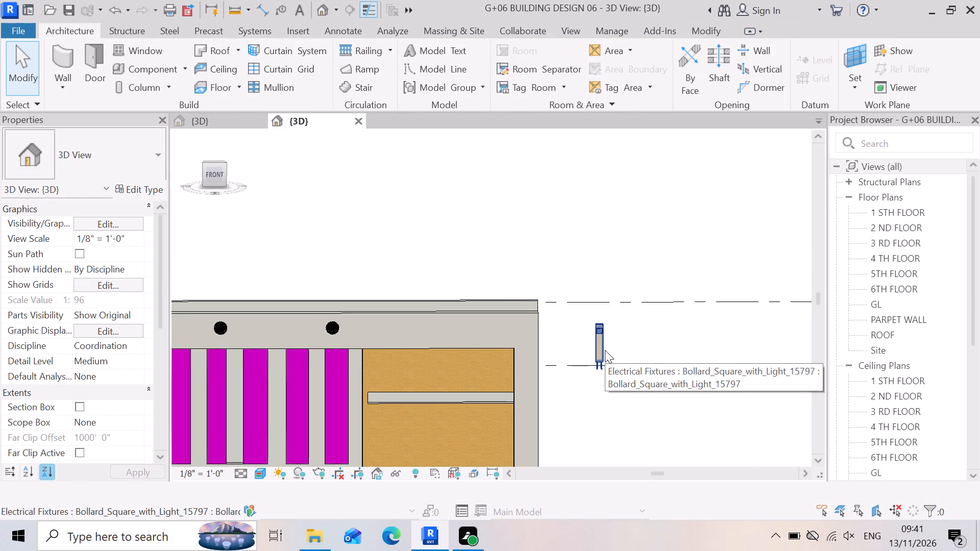
key("Delete")
key("Escape")
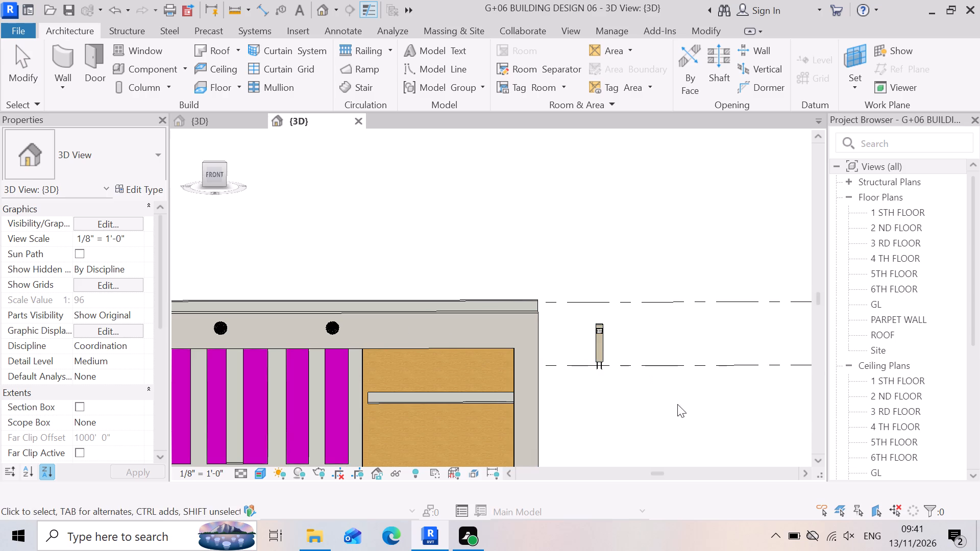
left_click(590, 349)
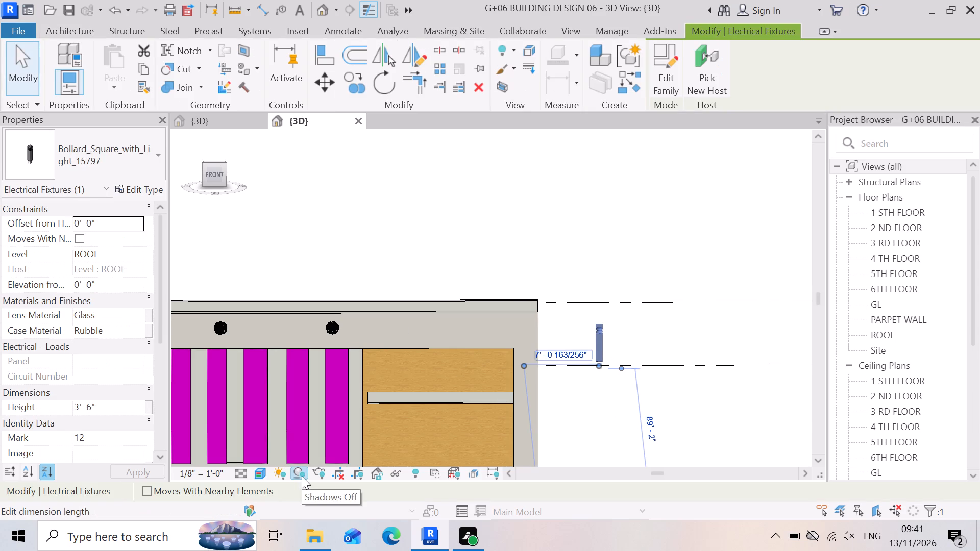
key("Delete")
Examine the building's whole front facade and the area around it.
scroll(436, 415, "down", 5)
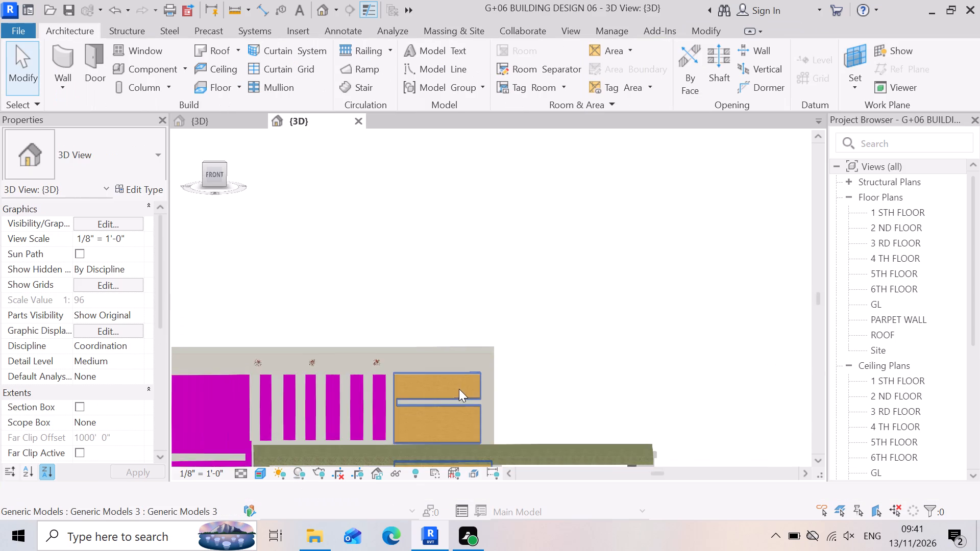
scroll(459, 389, "down", 14)
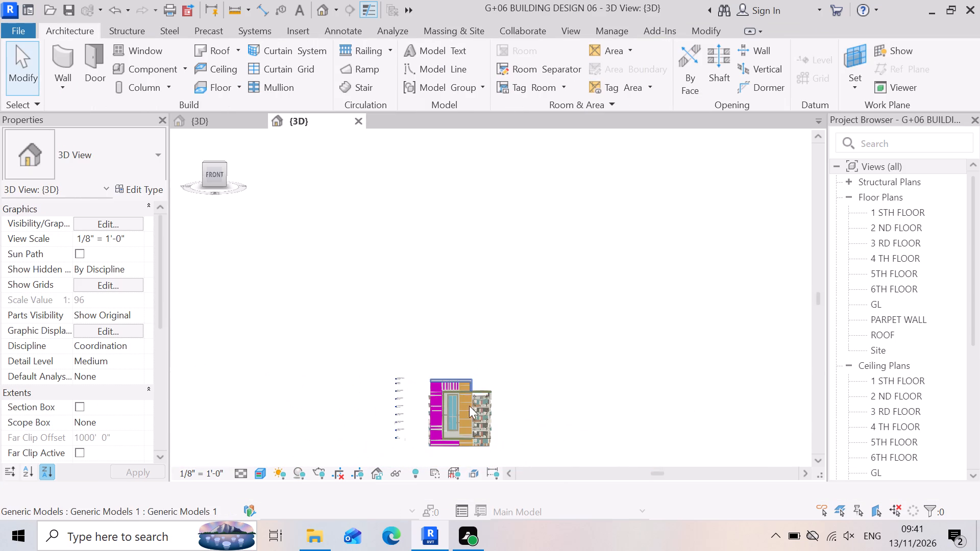
scroll(472, 444, "up", 7)
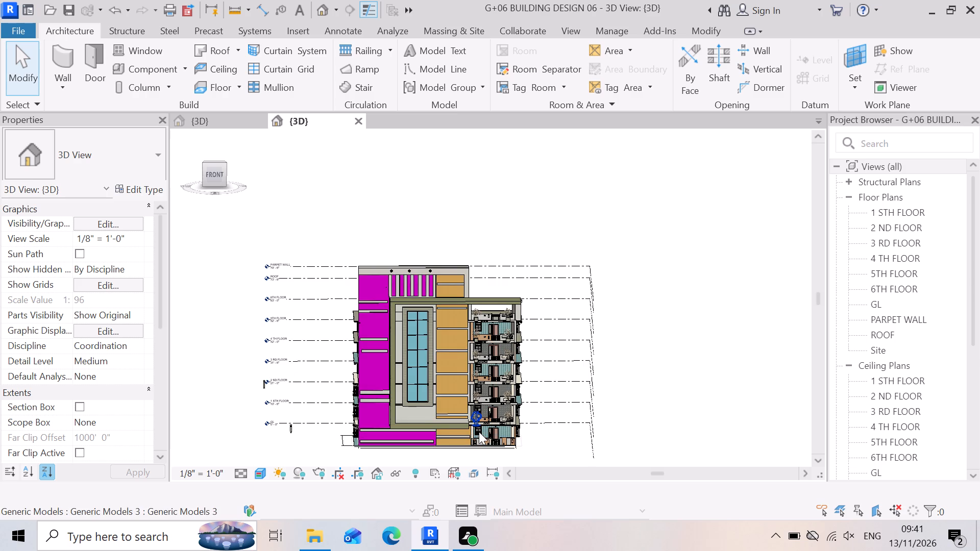
scroll(551, 405, "down", 3)
scroll(558, 404, "up", 2)
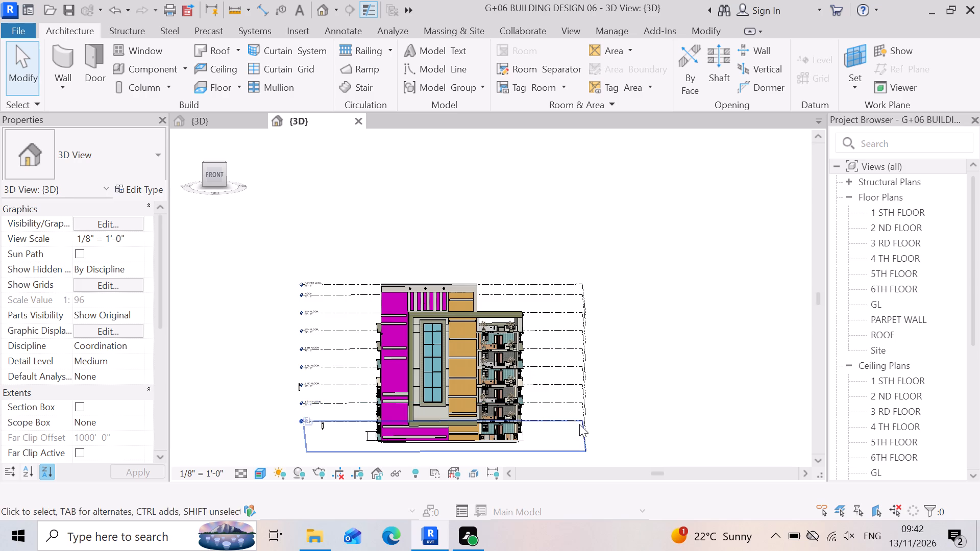
scroll(748, 415, "down", 7)
scroll(693, 442, "up", 1)
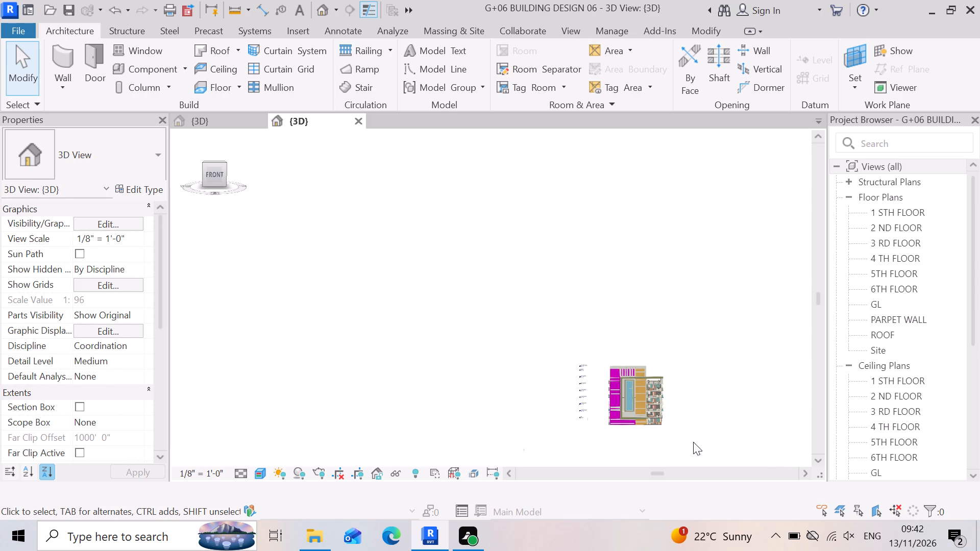
scroll(693, 442, "up", 10)
scroll(473, 405, "down", 1)
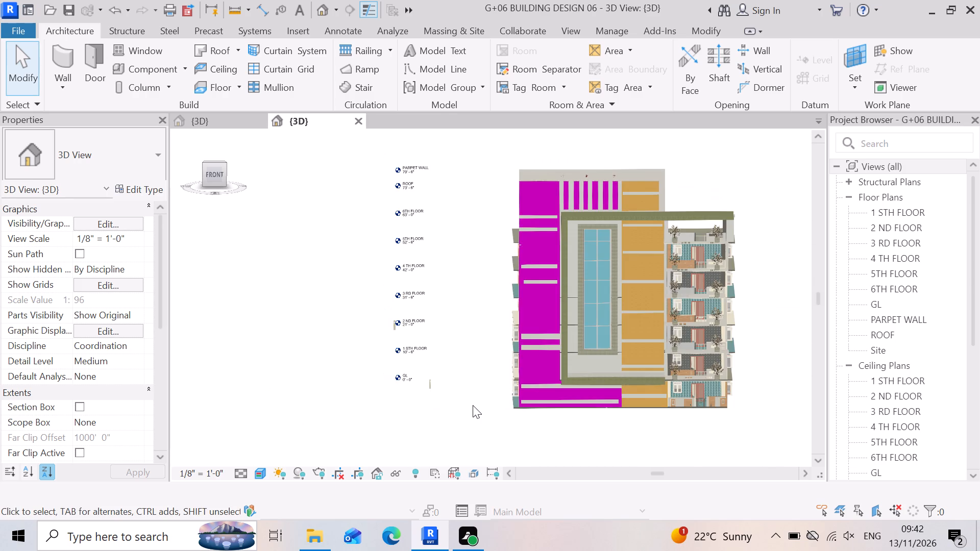
scroll(697, 253, "up", 1)
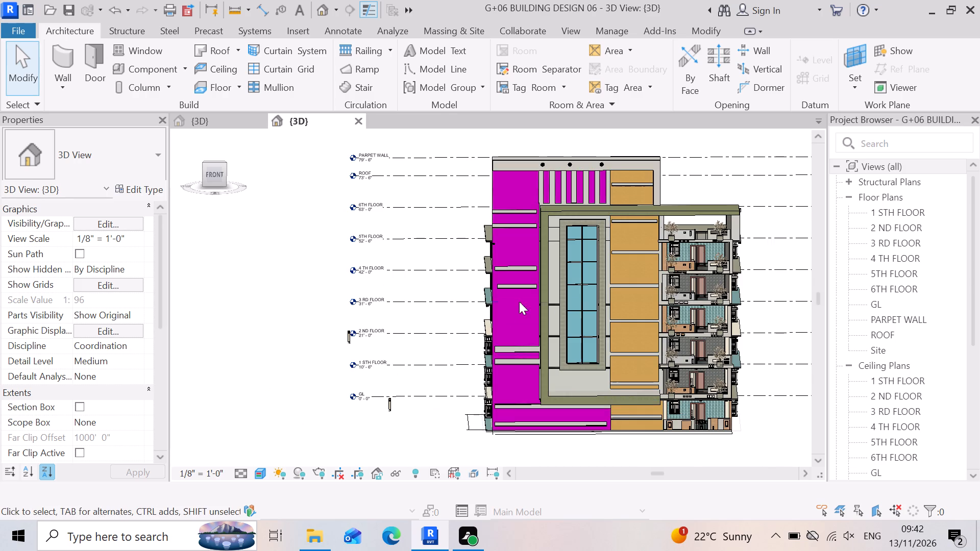
scroll(594, 294, "up", 3)
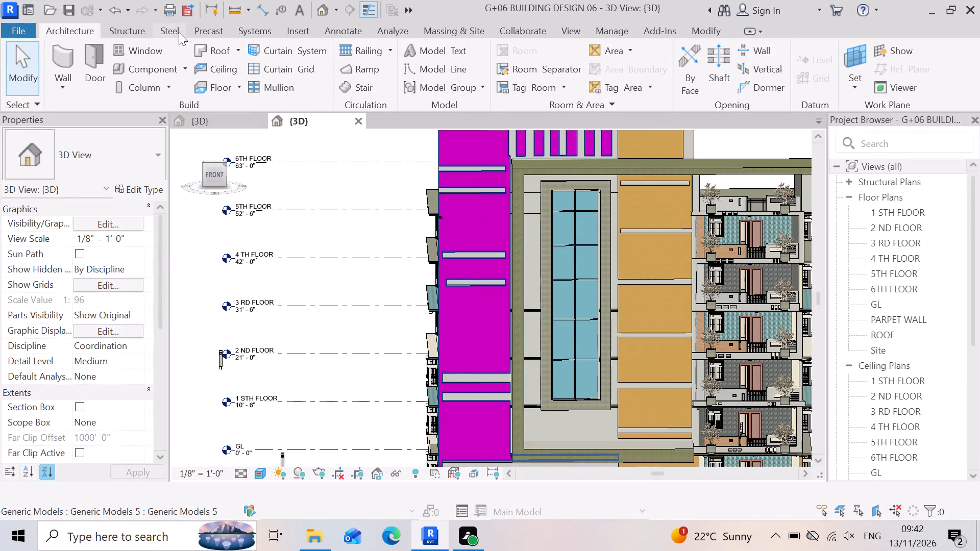
Load the square bollard light family from the 2020 lights folder while placing a component.
left_click(185, 68)
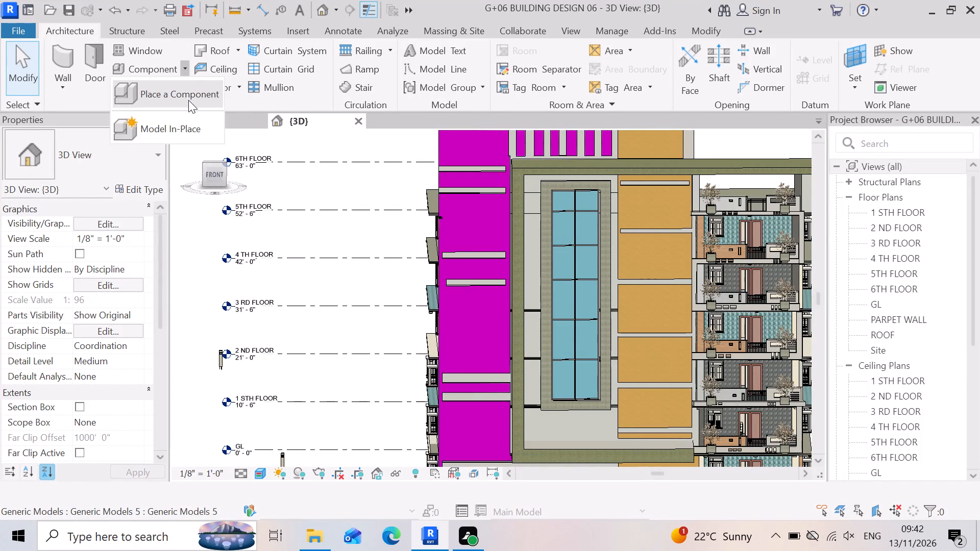
left_click(188, 100)
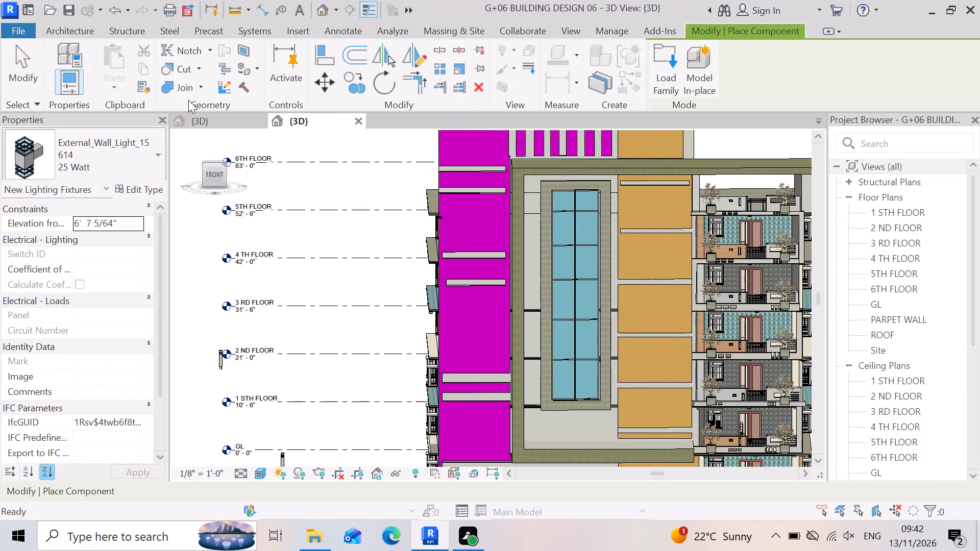
left_click(670, 57)
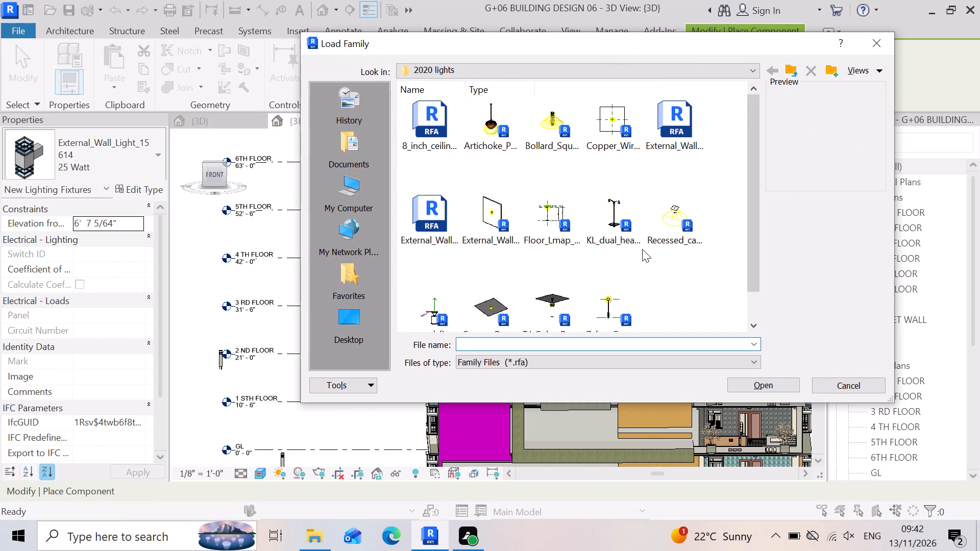
scroll(638, 252, "down", 3)
scroll(641, 246, "up", 2)
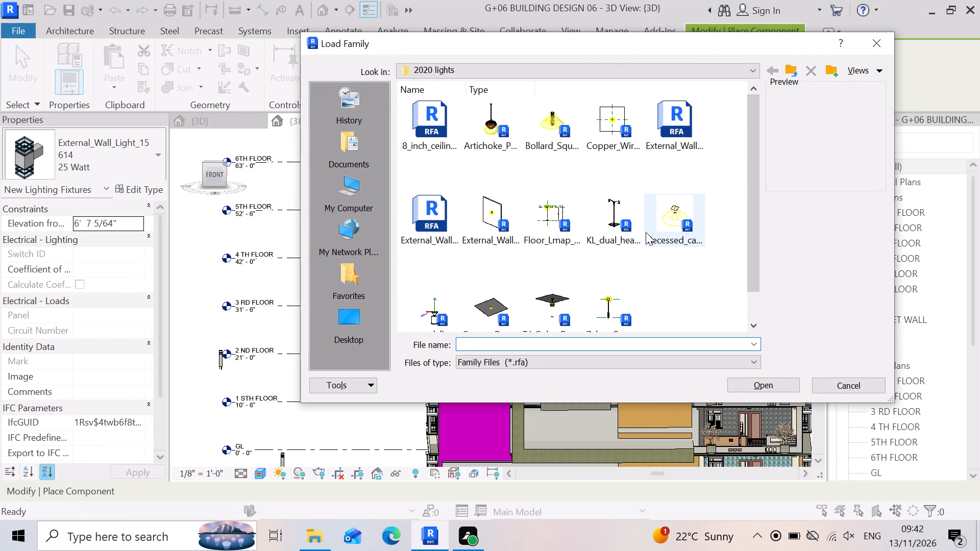
double_click(550, 124)
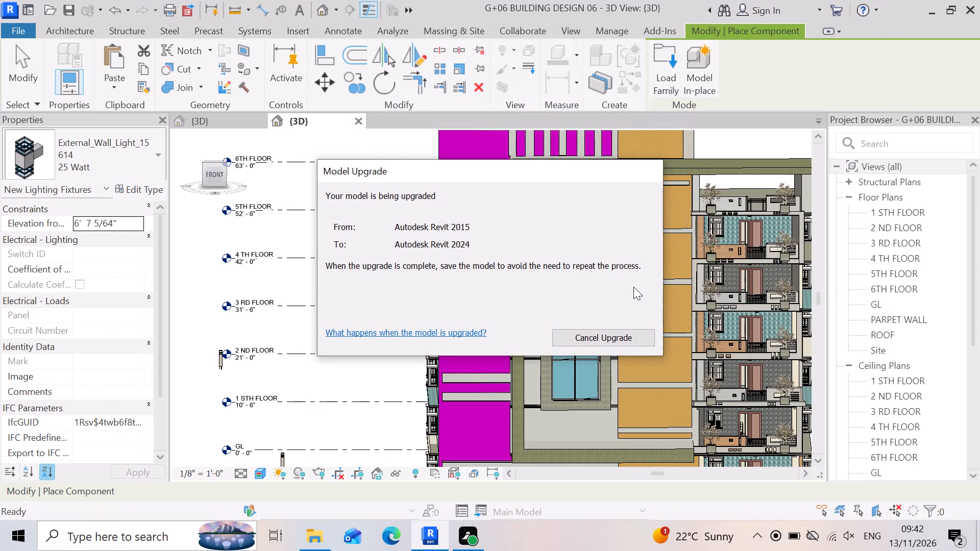
scroll(655, 281, "up", 3)
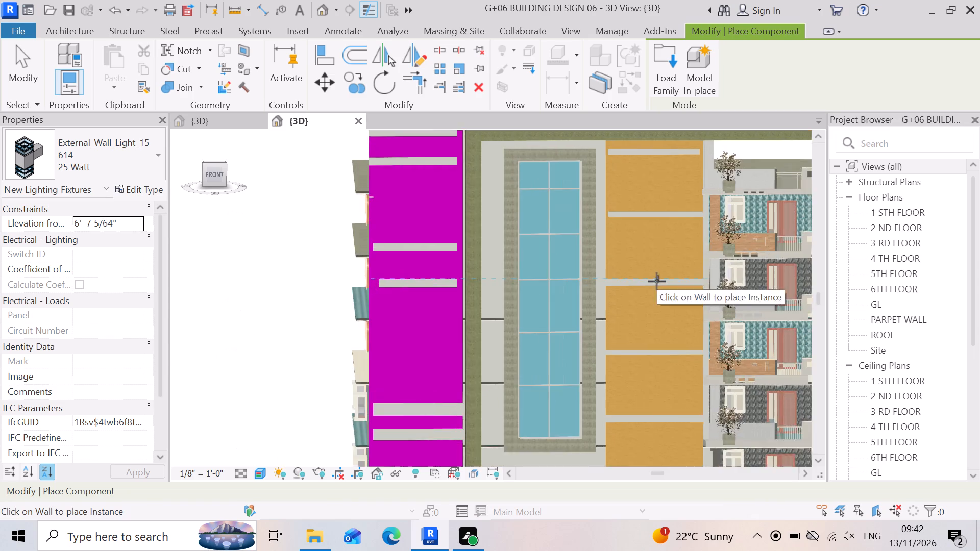
Place the External_Wall_Light 25 Watt fixture on the front facade's wood panel near 4TH FLOOR level, beside the curtain wall frame.
scroll(657, 281, "down", 6)
scroll(656, 282, "up", 7)
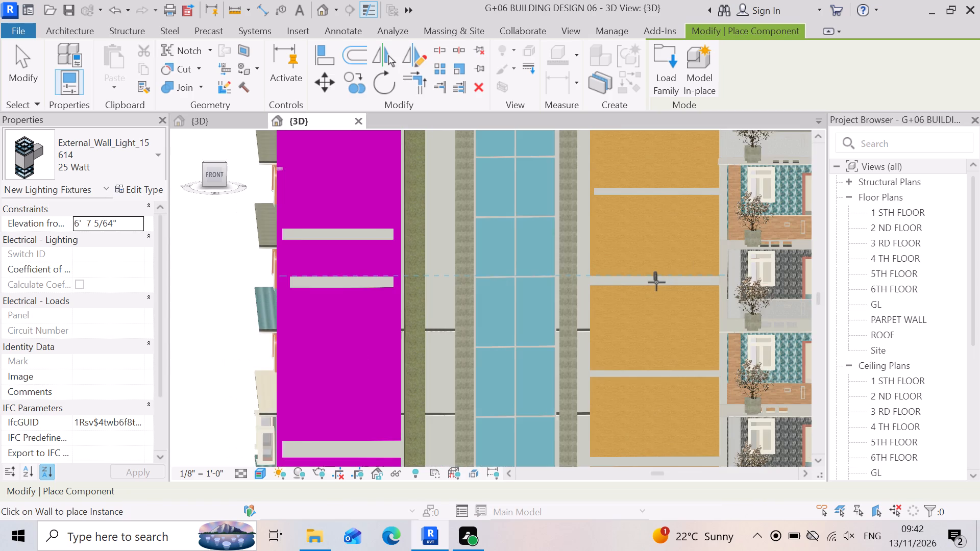
scroll(656, 282, "down", 5)
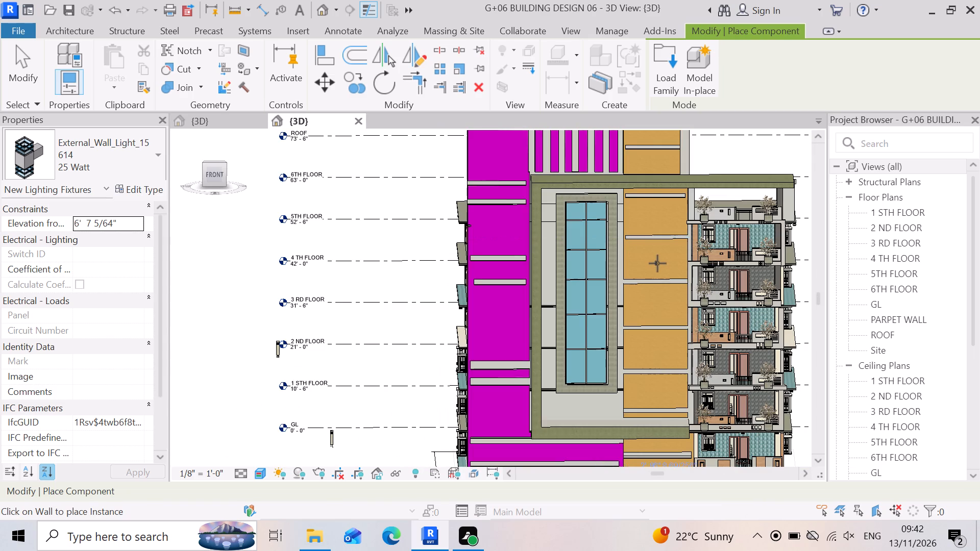
scroll(657, 263, "up", 6)
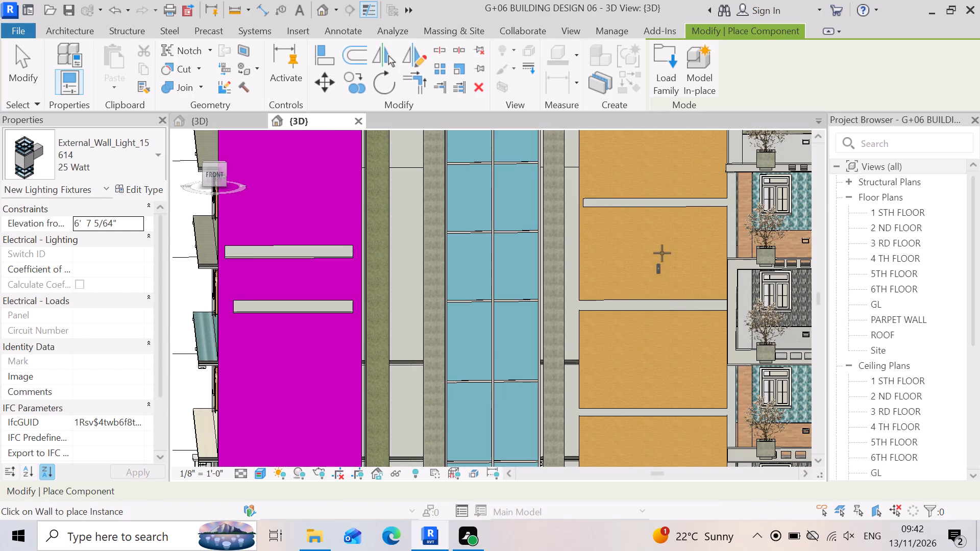
double_click(661, 253)
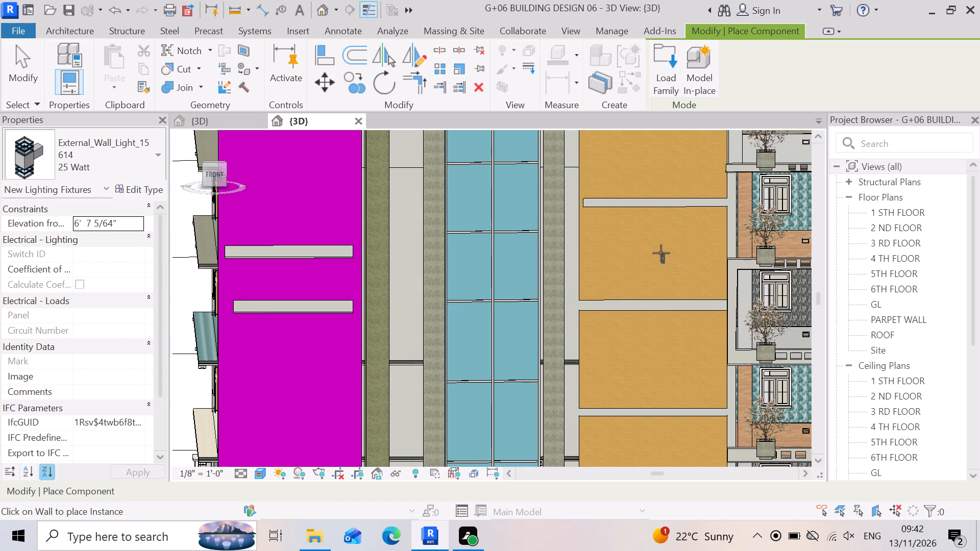
Place another 25 Watt external wall light on the same wood panel, on the side of the first one nearer the curtain wall.
scroll(589, 209, "down", 6)
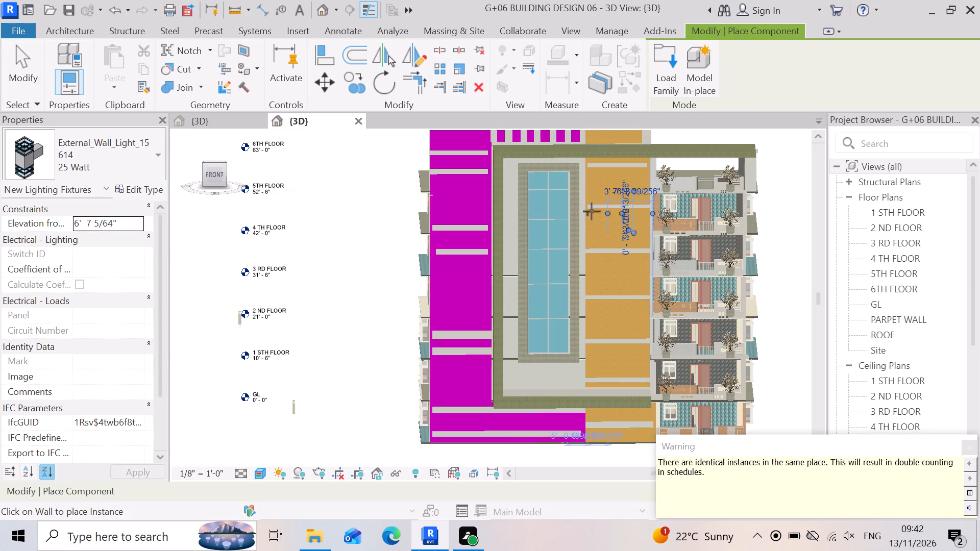
scroll(629, 227, "up", 3)
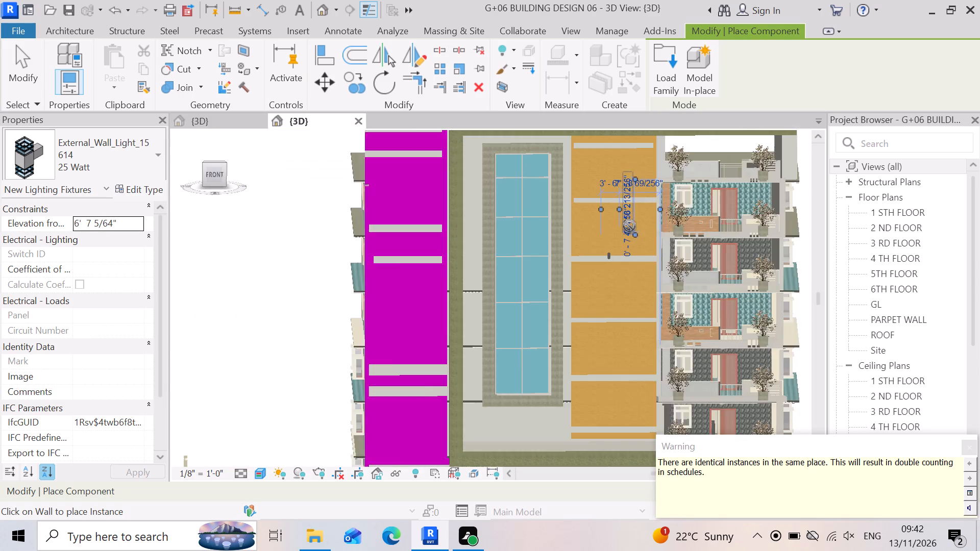
scroll(629, 226, "up", 11)
scroll(581, 254, "up", 6)
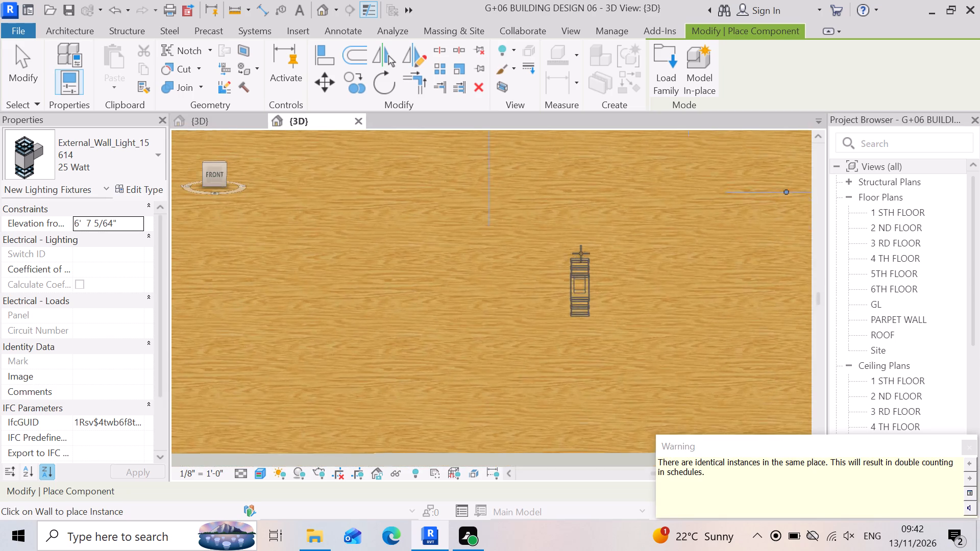
scroll(581, 254, "up", 3)
scroll(581, 254, "down", 9)
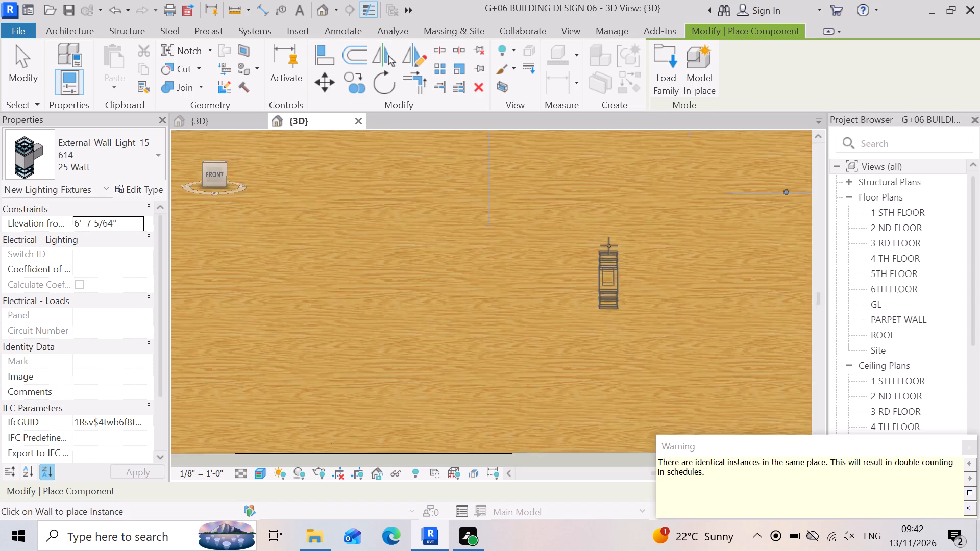
scroll(609, 246, "down", 2)
double_click(609, 244)
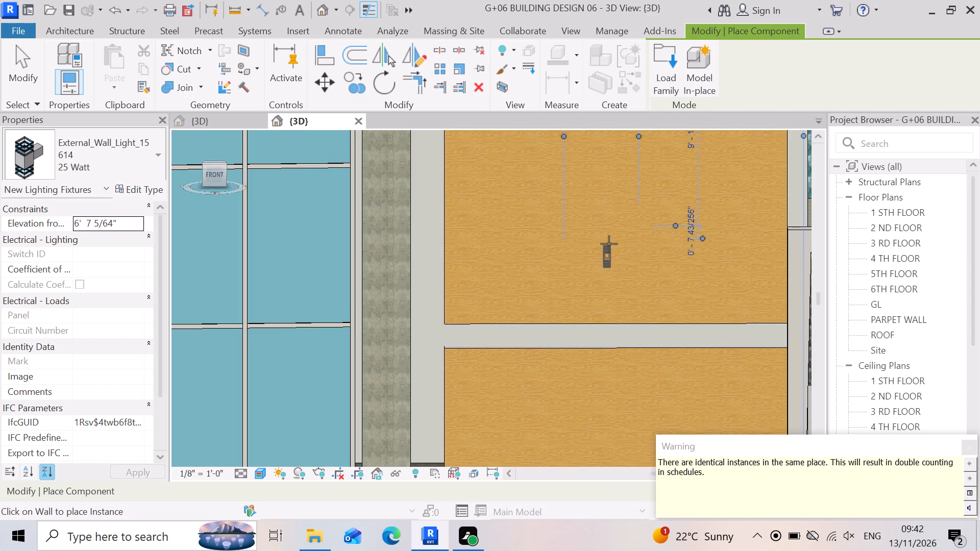
Place one 25 Watt external wall light on the magenta facade wall near 3 RD FLOOR level, about 7'-9" from its outer side.
scroll(609, 244, "down", 6)
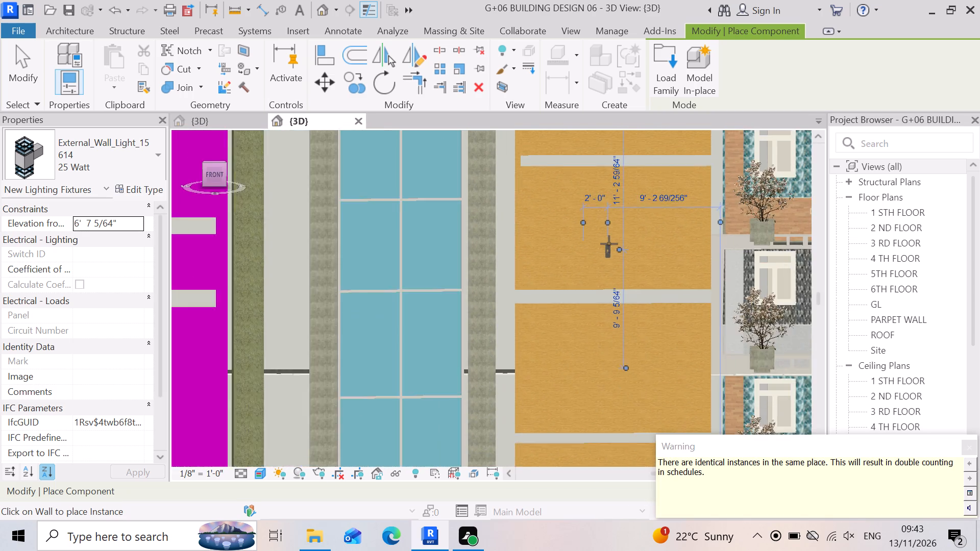
scroll(640, 219, "down", 6)
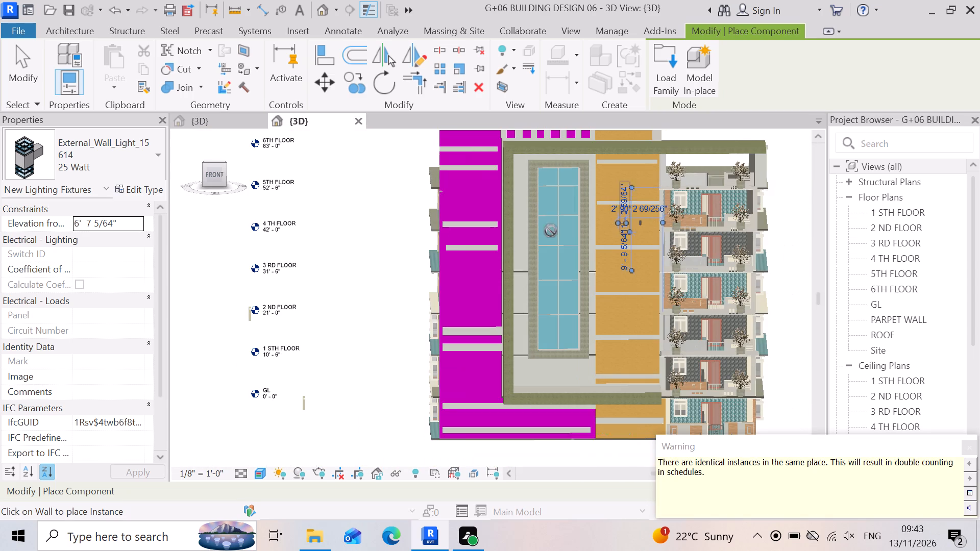
scroll(459, 282, "up", 13)
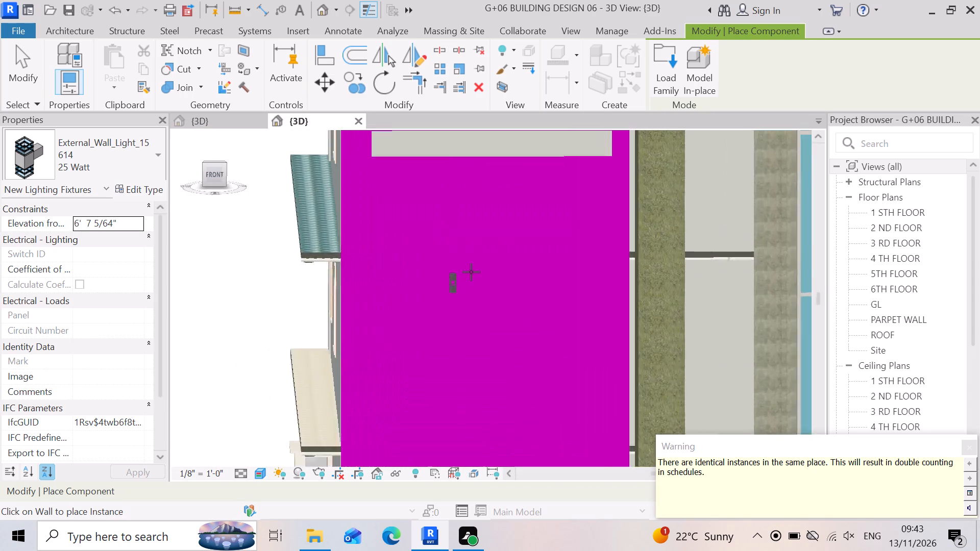
scroll(471, 272, "up", 3)
left_click(512, 280)
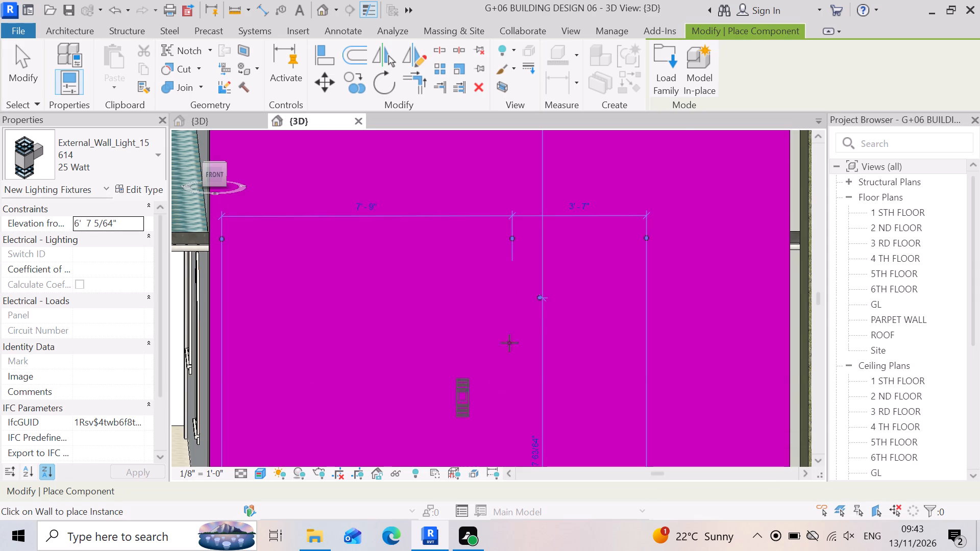
scroll(552, 324, "down", 8)
scroll(320, 325, "down", 3)
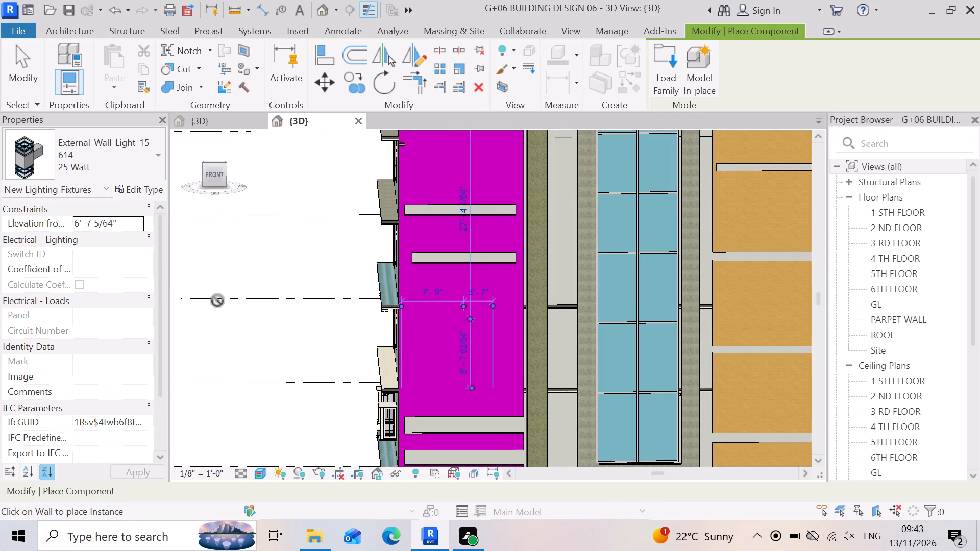
key("Escape")
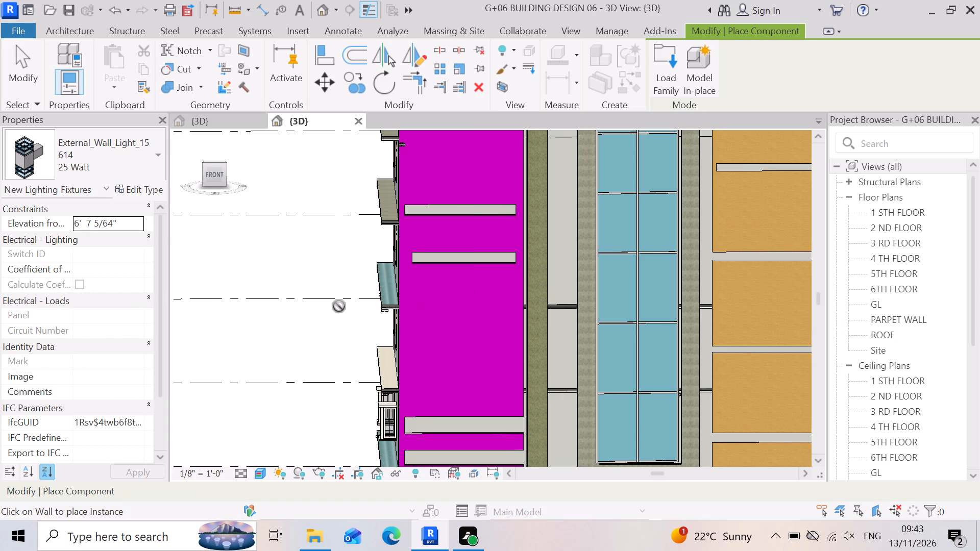
key("Escape")
Examine the front facade, the balconies beside the wood panels, and the curtain wall's position from a tilted angle.
scroll(512, 338, "down", 7)
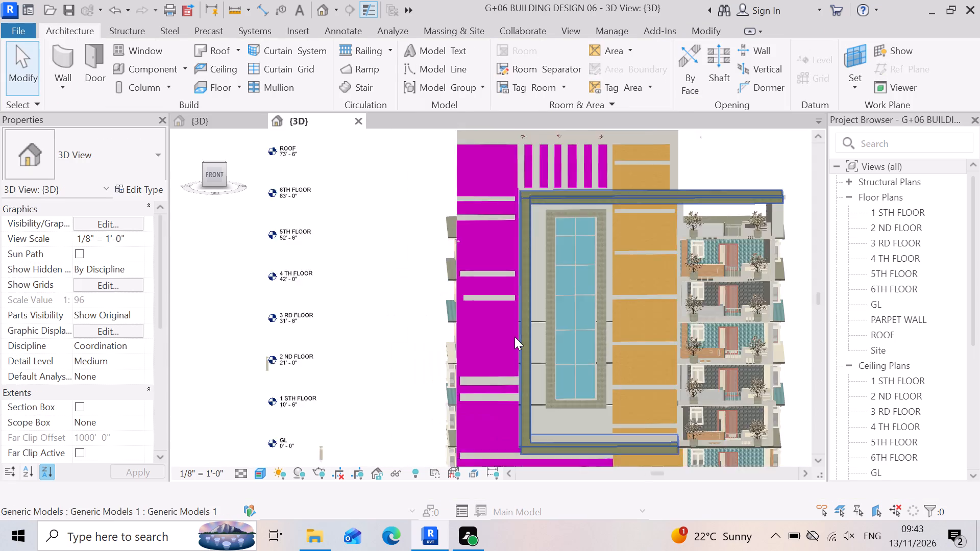
scroll(659, 426, "up", 3)
scroll(727, 367, "up", 3)
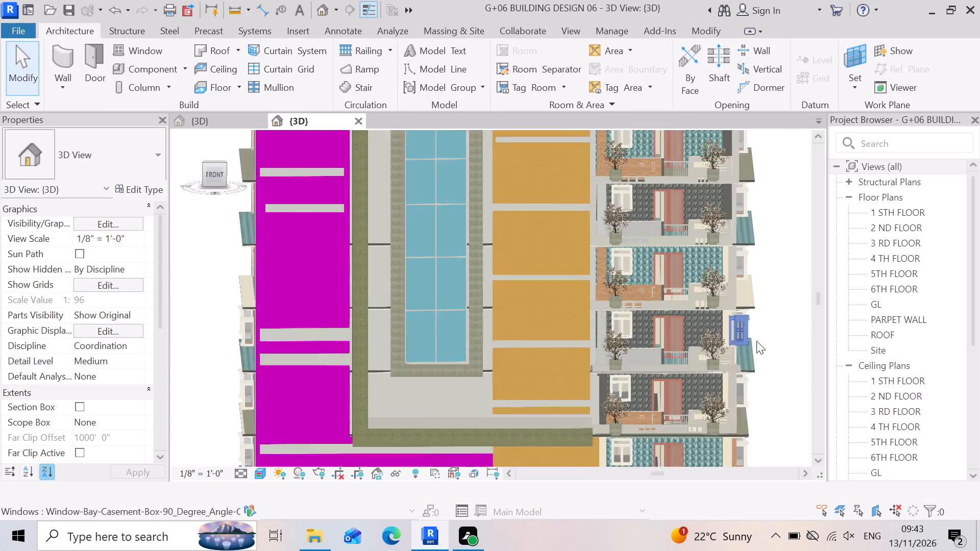
scroll(756, 341, "up", 10)
scroll(502, 356, "up", 3)
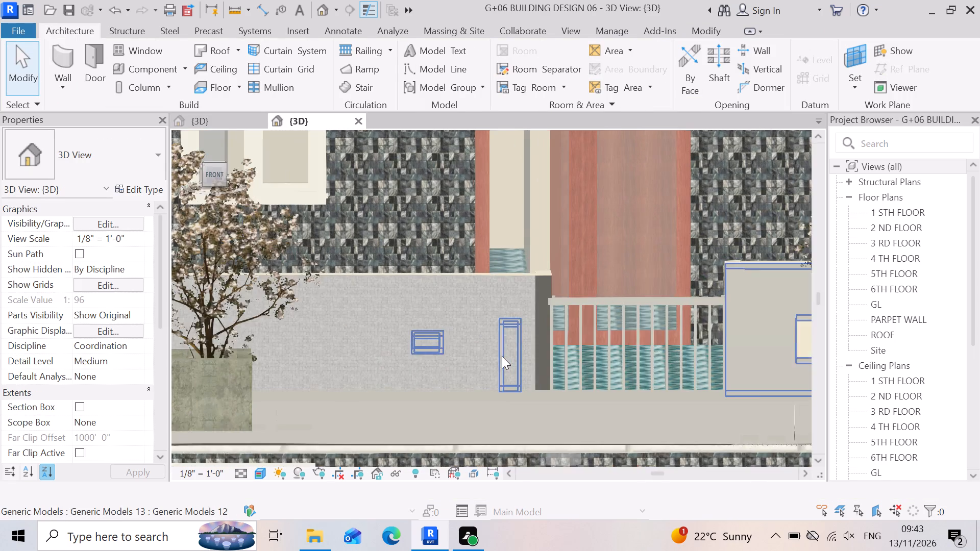
scroll(502, 356, "up", 3)
scroll(560, 323, "up", 2)
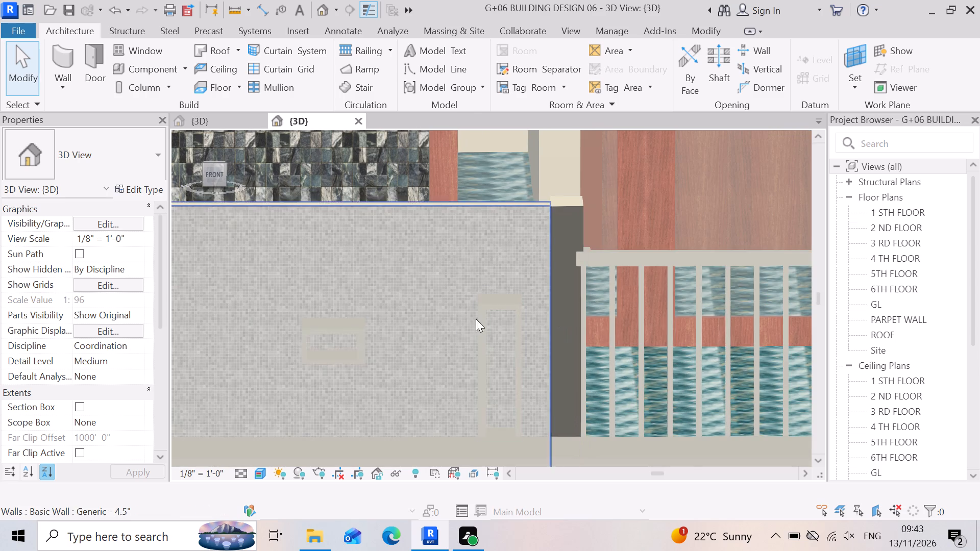
scroll(496, 317, "down", 8)
scroll(577, 319, "down", 2)
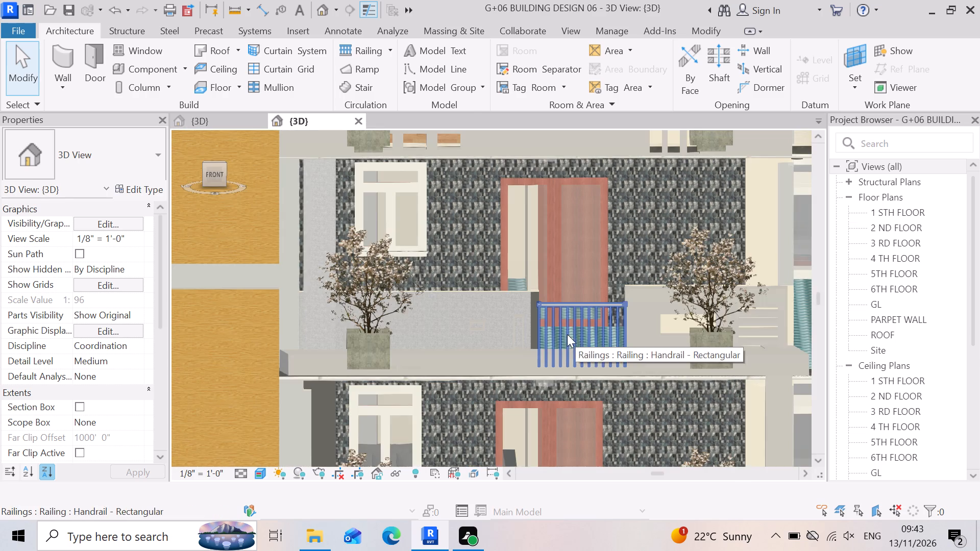
scroll(515, 356, "down", 7)
scroll(635, 216, "up", 2)
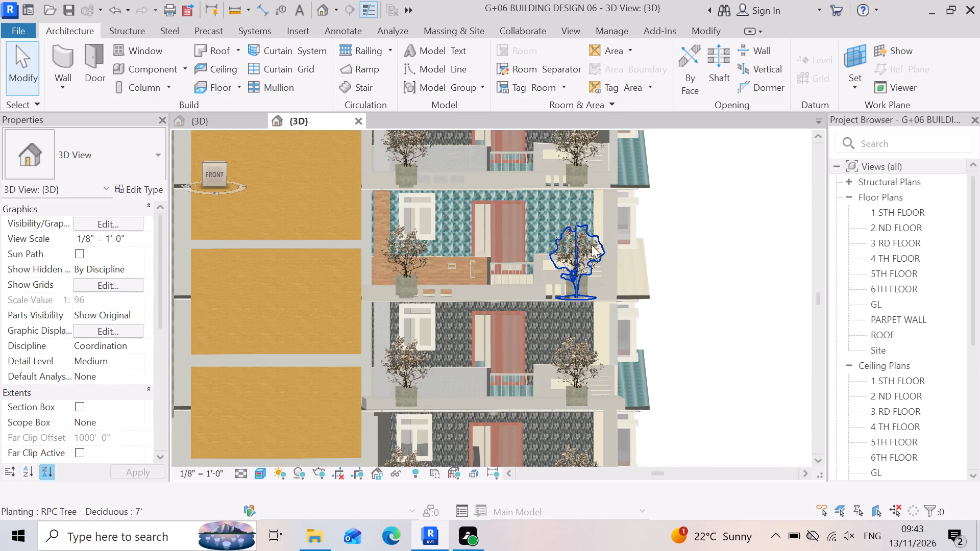
middle_click_drag(417, 313, 409, 304, "shift")
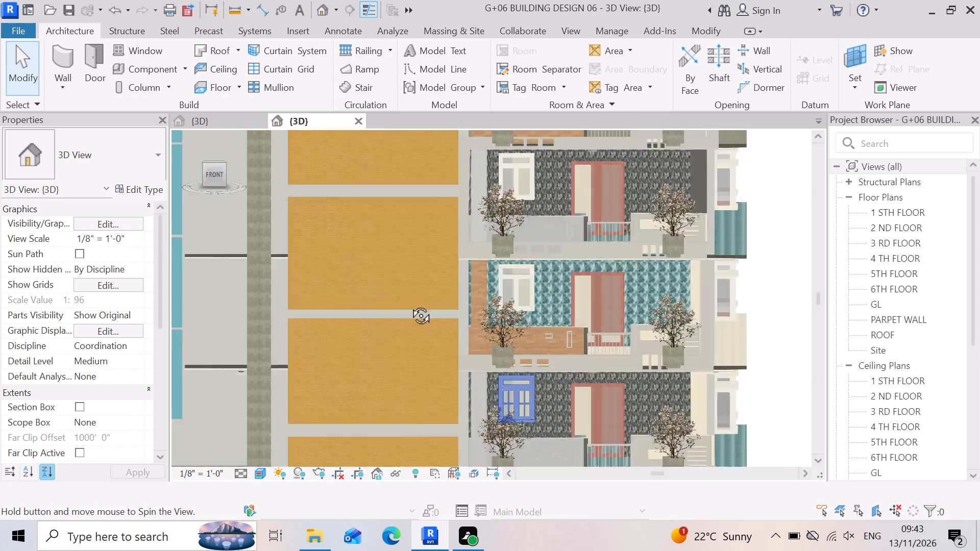
middle_click_drag(409, 304, 414, 291, "shift")
right_click_drag(408, 293, 416, 293, "shift")
scroll(416, 298, "down", 8)
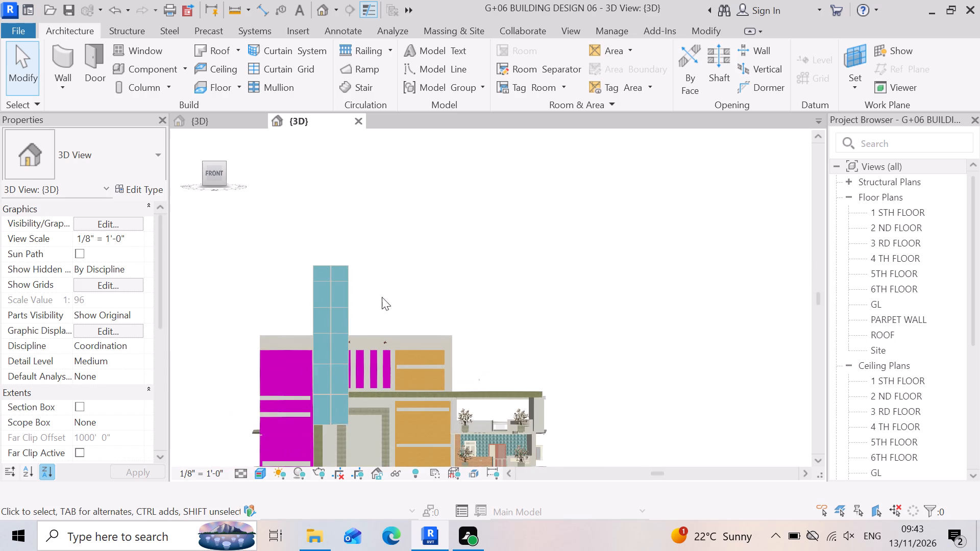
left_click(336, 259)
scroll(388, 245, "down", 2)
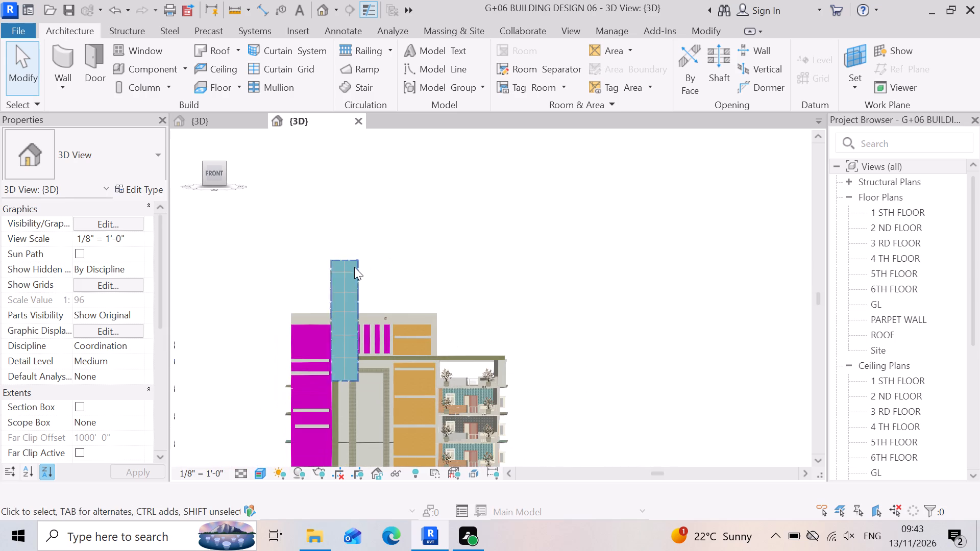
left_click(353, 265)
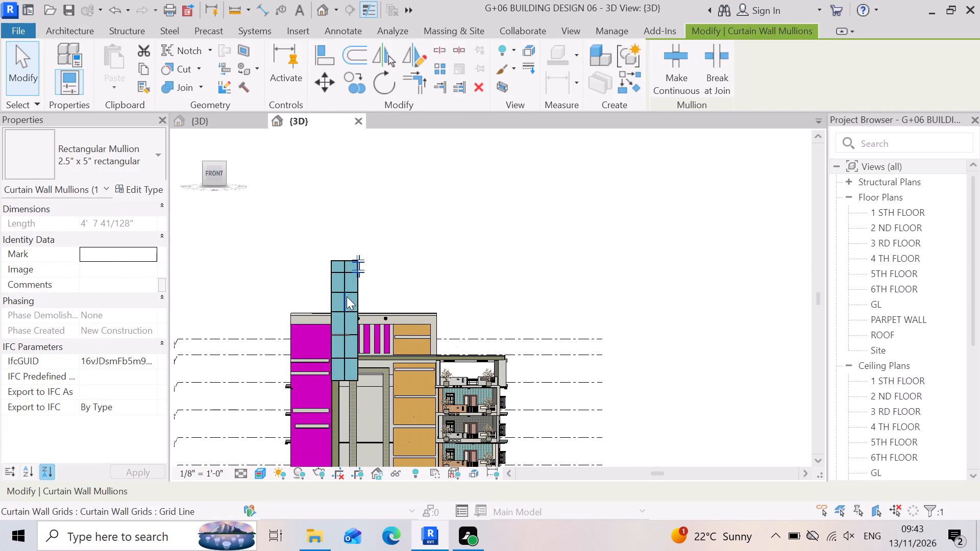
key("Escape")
Try to nudge the curtain wall down towards the facade's central frame by one of its horizontal mullions.
scroll(351, 397, "up", 7)
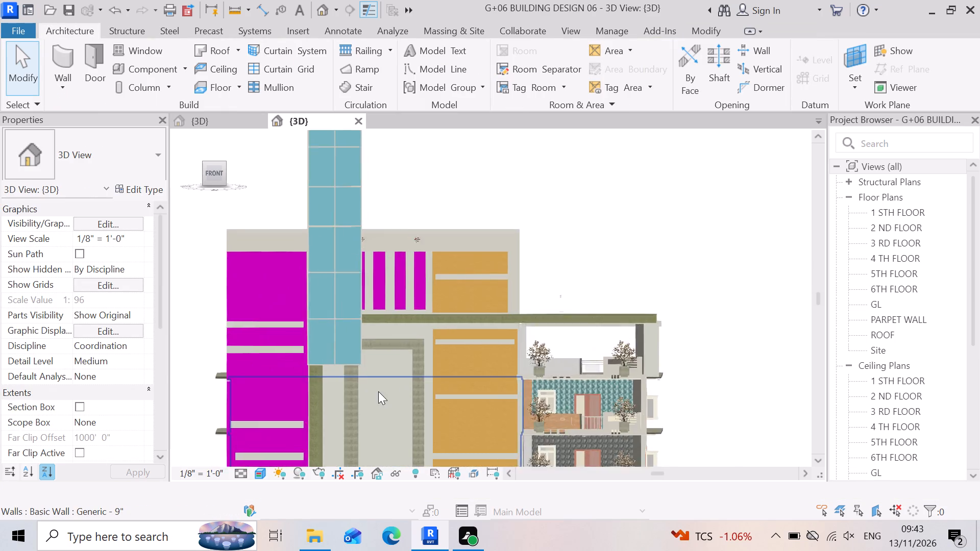
left_click(355, 358)
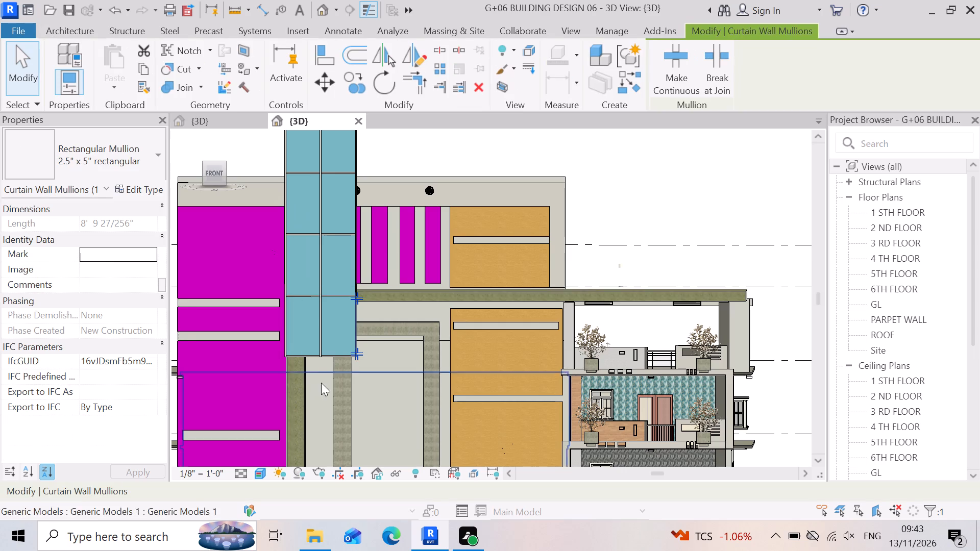
scroll(330, 380, "down", 4)
scroll(508, 434, "down", 2)
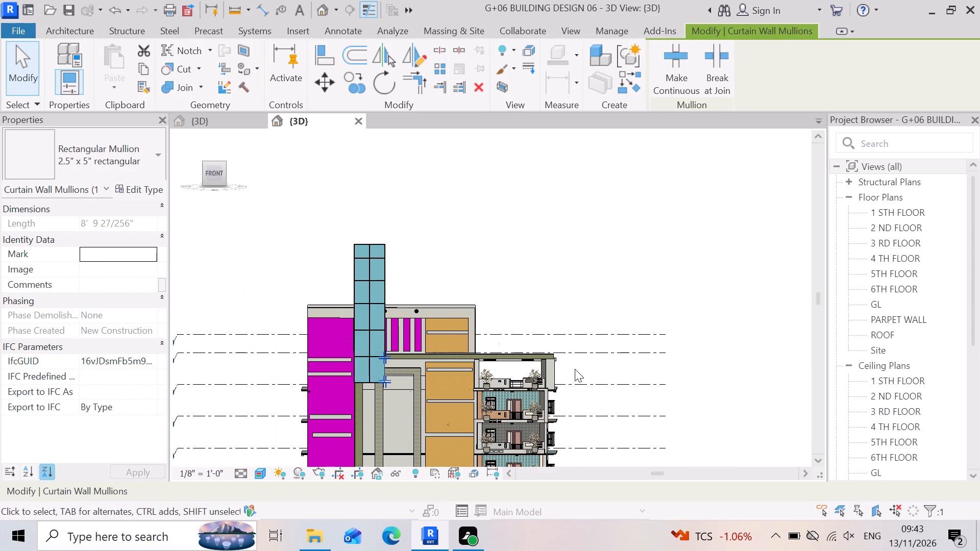
scroll(479, 281, "down", 3)
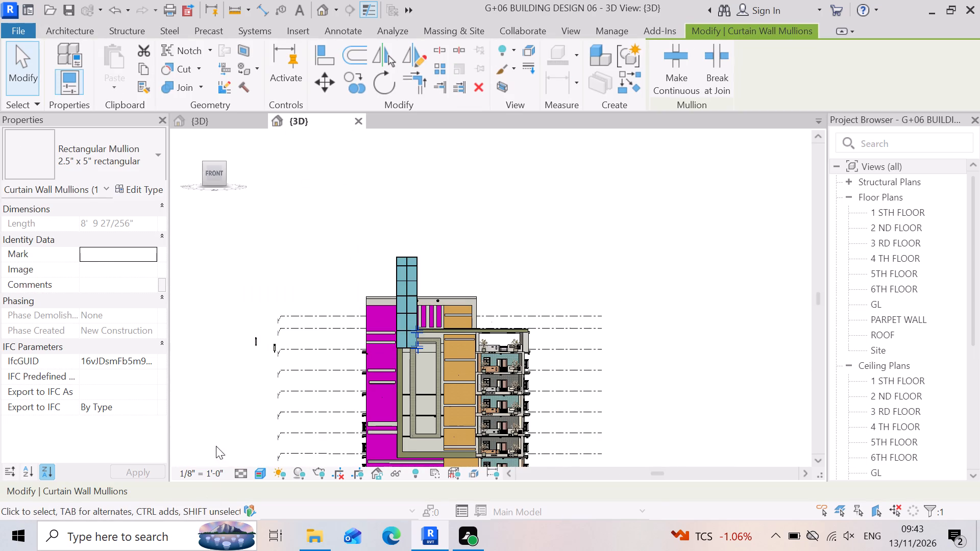
scroll(231, 441, "up", 3)
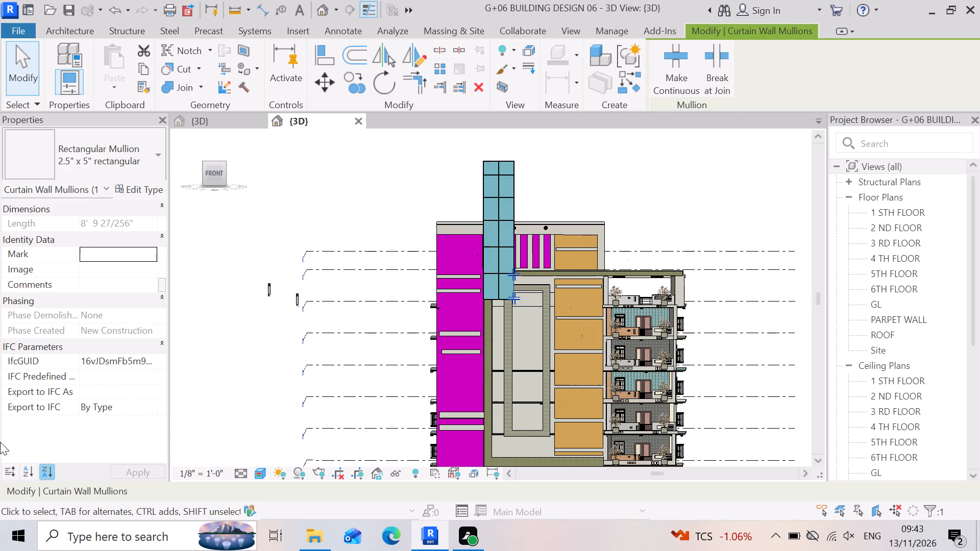
left_click(504, 243)
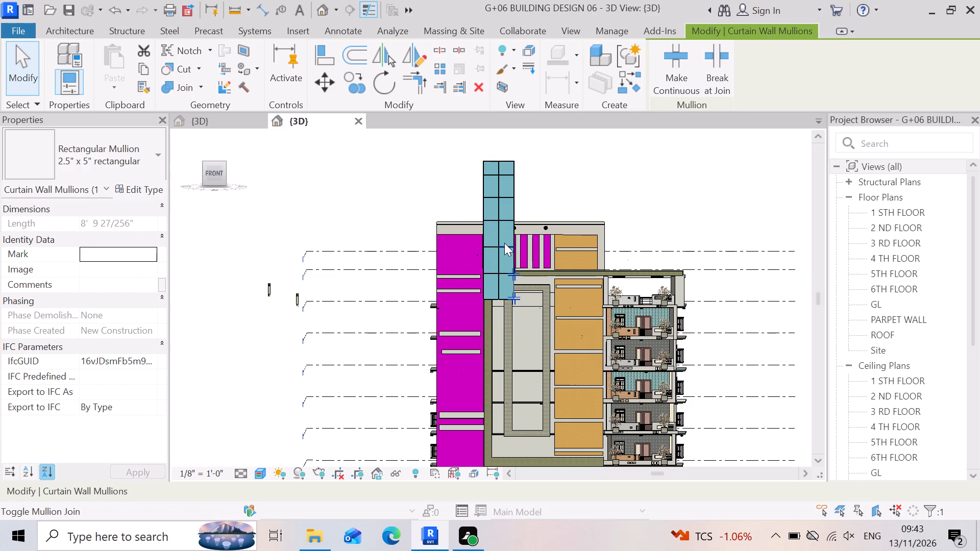
key("Down")
key("Down")
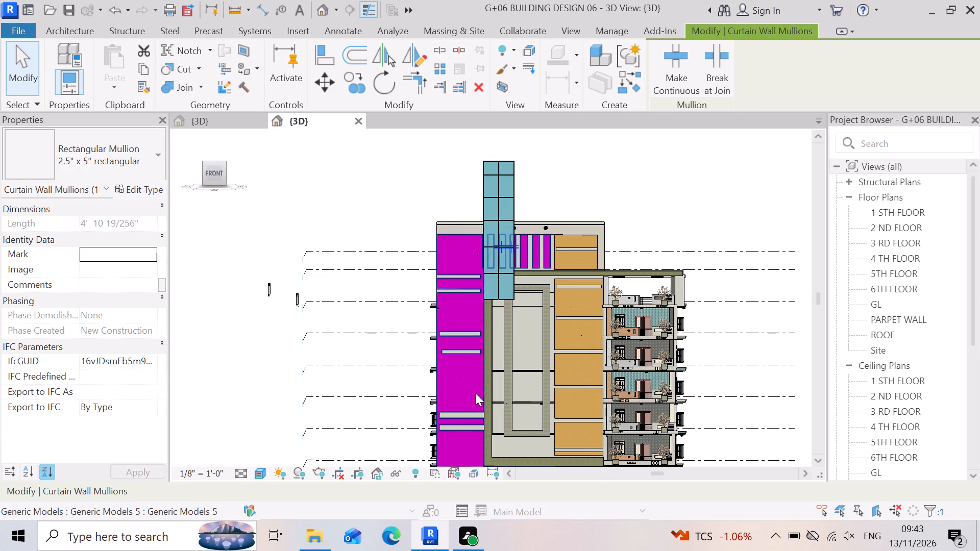
key("Down")
key("Down")
key("Down")
key("Down")
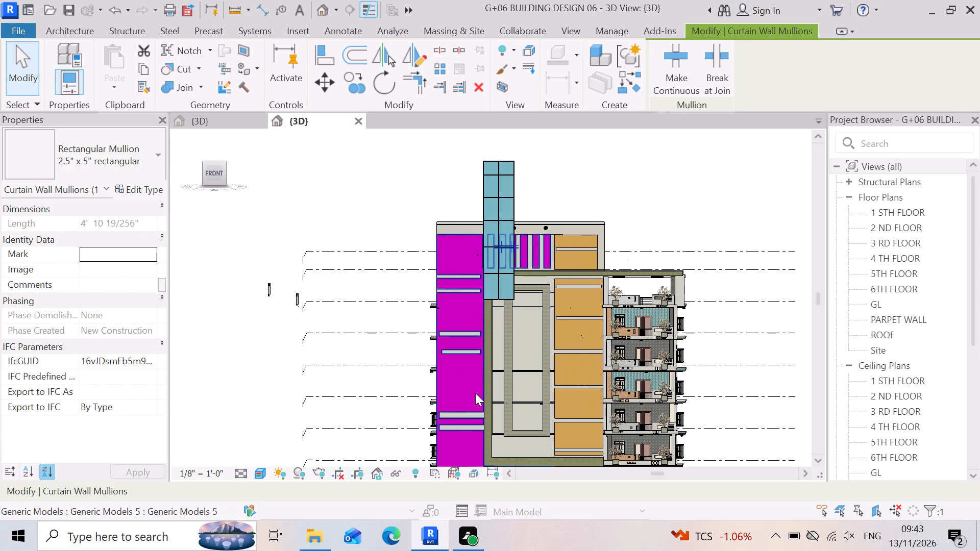
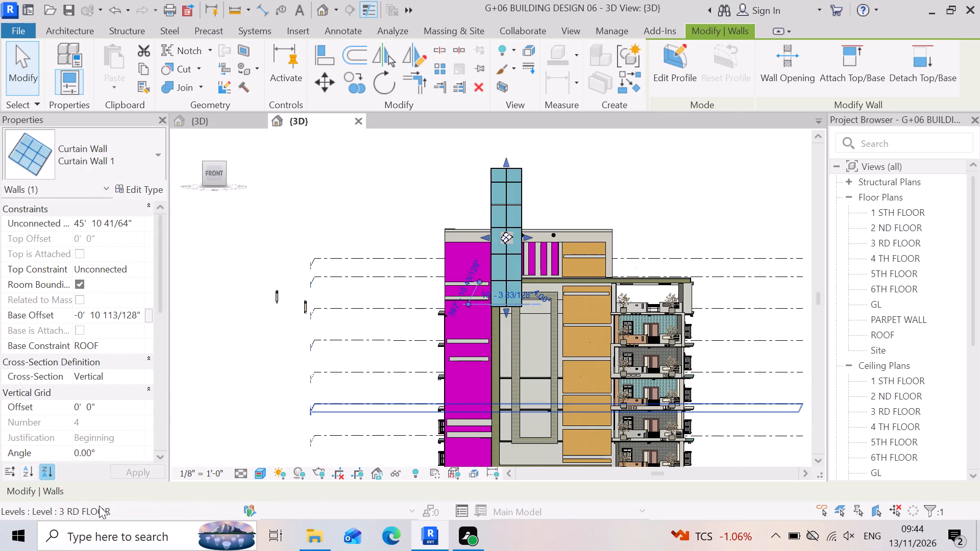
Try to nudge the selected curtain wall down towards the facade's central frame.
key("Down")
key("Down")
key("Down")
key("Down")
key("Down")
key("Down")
Stretch the curtain wall's base down to the central frame's bottom bar, at a base offset of about -44'-9".
left_click_drag(504, 312, 508, 440)
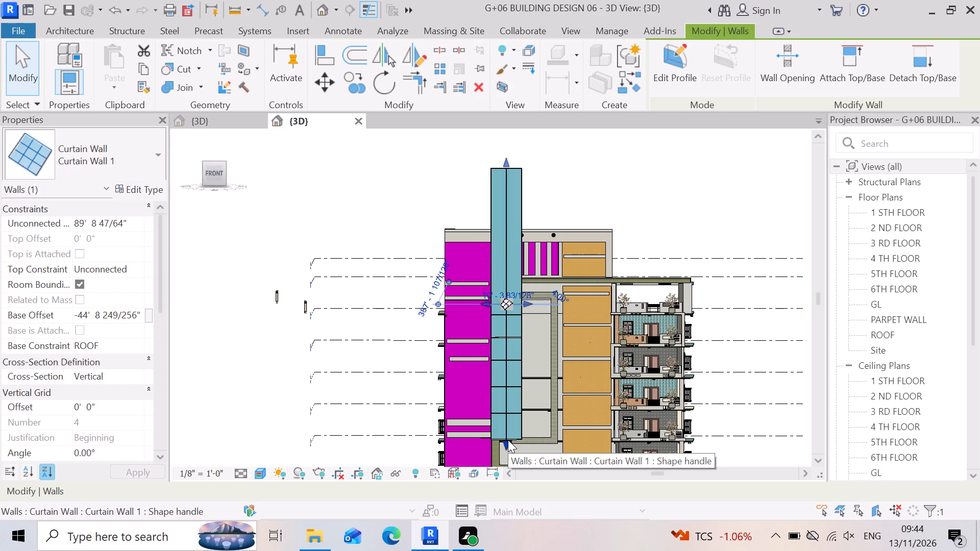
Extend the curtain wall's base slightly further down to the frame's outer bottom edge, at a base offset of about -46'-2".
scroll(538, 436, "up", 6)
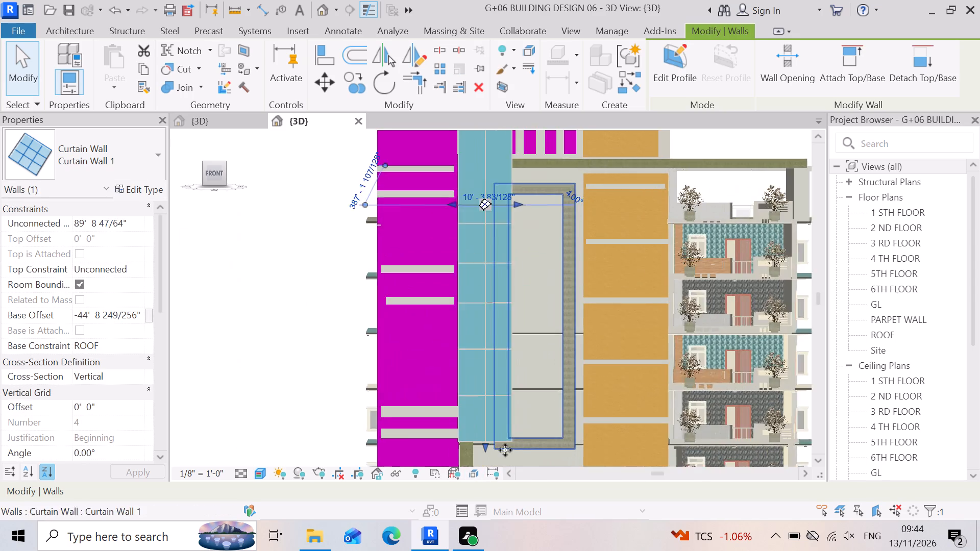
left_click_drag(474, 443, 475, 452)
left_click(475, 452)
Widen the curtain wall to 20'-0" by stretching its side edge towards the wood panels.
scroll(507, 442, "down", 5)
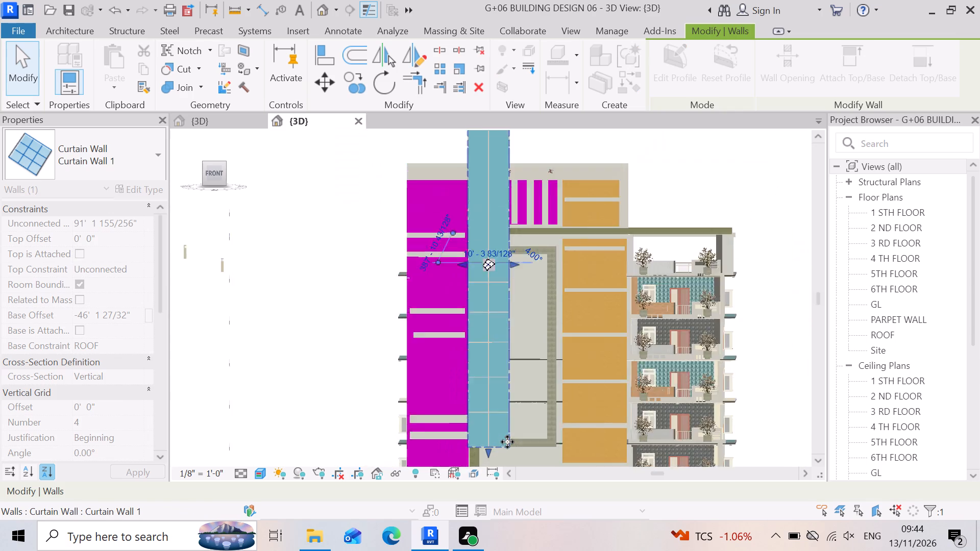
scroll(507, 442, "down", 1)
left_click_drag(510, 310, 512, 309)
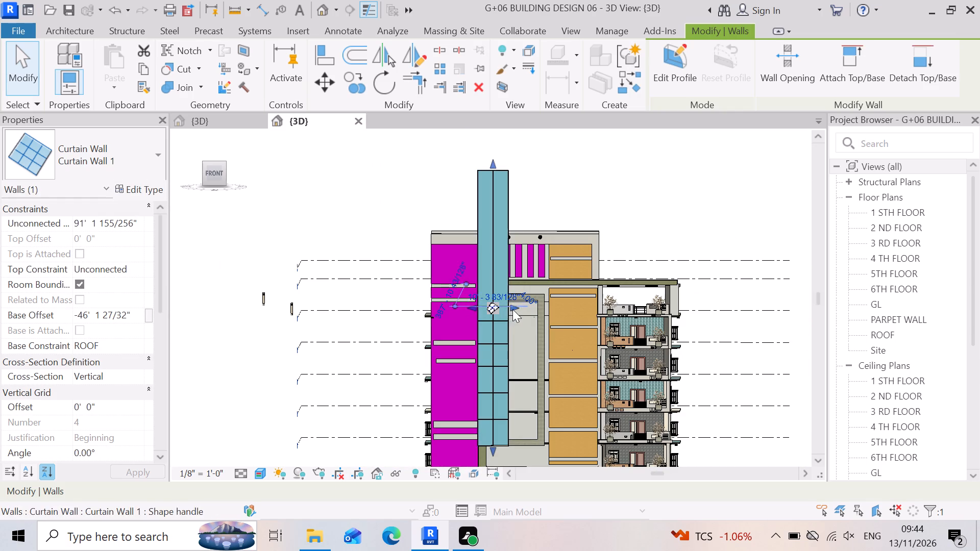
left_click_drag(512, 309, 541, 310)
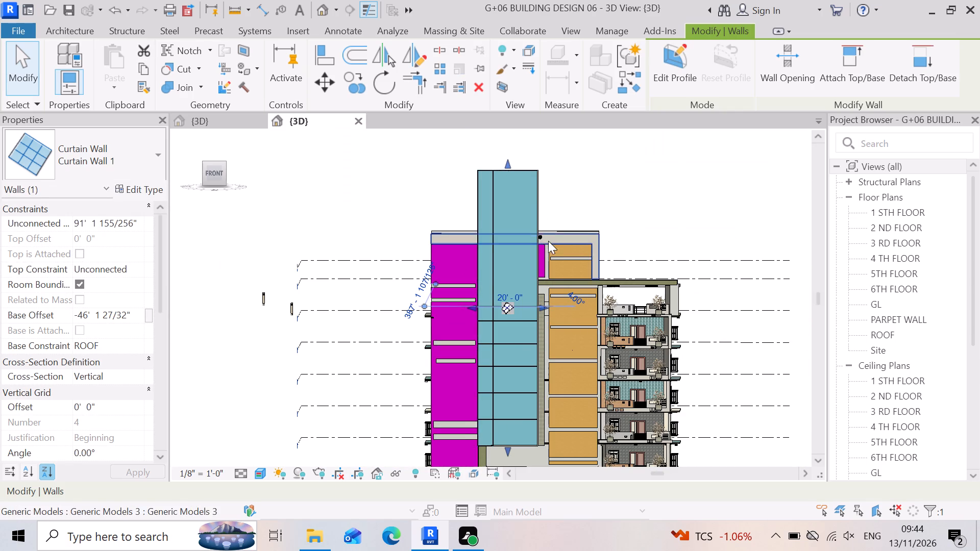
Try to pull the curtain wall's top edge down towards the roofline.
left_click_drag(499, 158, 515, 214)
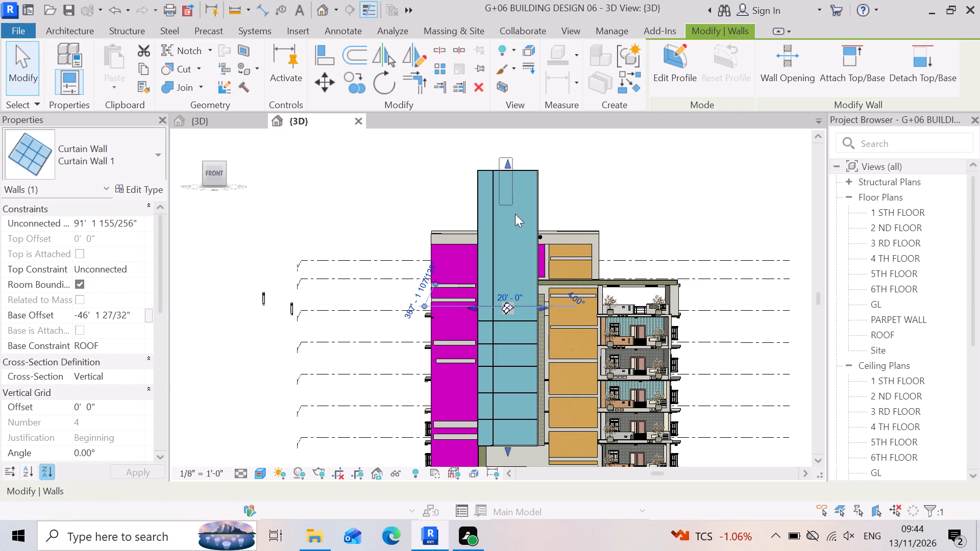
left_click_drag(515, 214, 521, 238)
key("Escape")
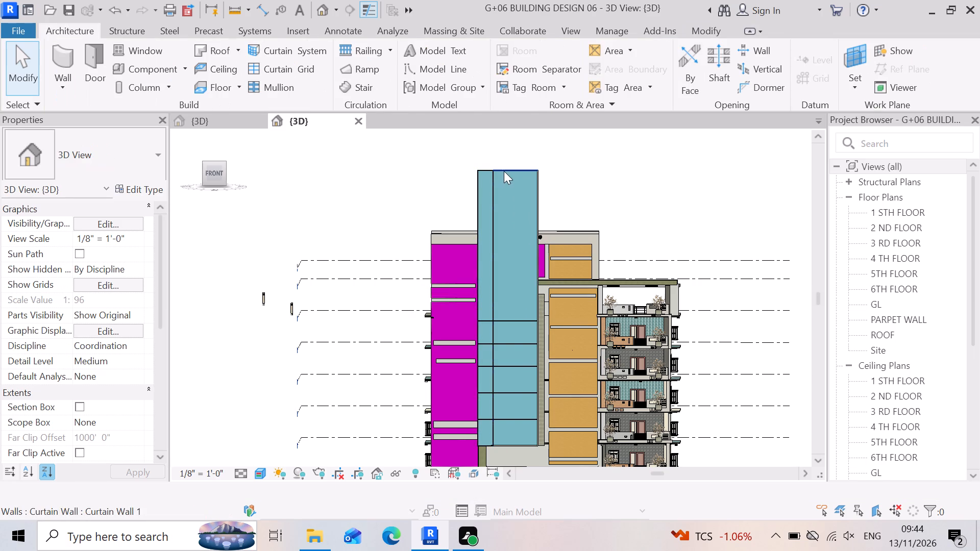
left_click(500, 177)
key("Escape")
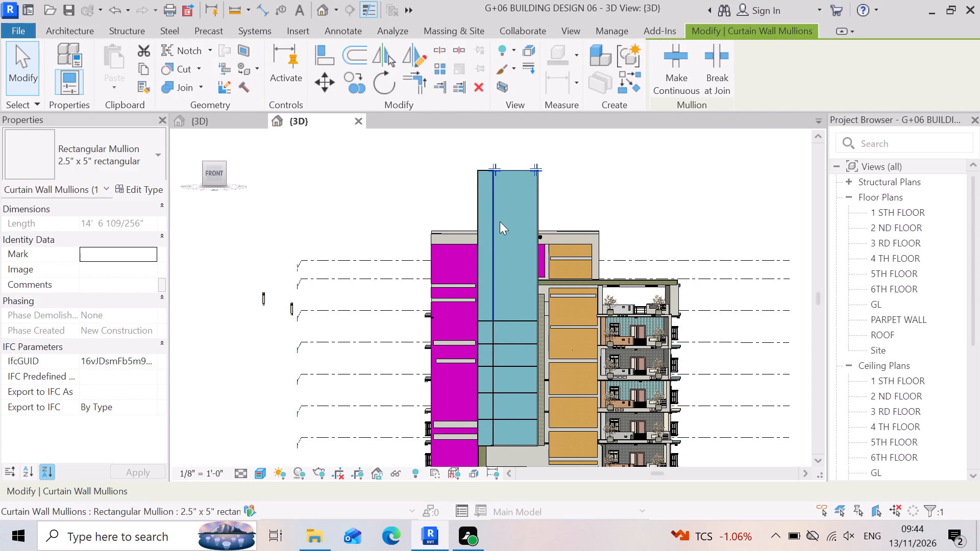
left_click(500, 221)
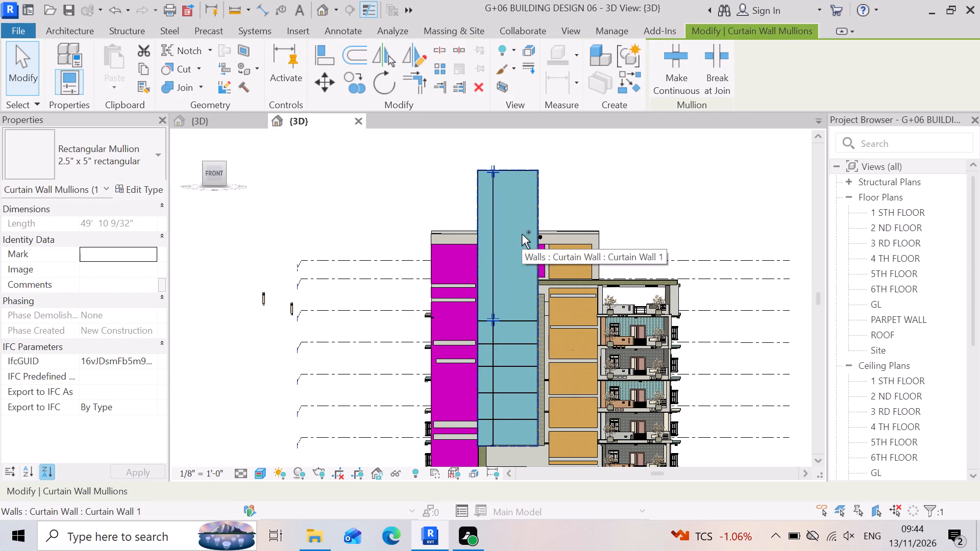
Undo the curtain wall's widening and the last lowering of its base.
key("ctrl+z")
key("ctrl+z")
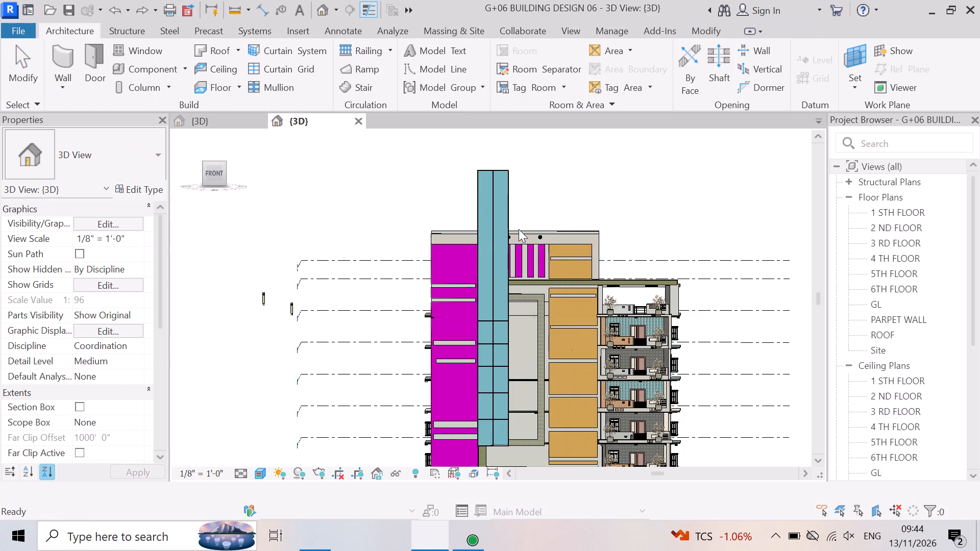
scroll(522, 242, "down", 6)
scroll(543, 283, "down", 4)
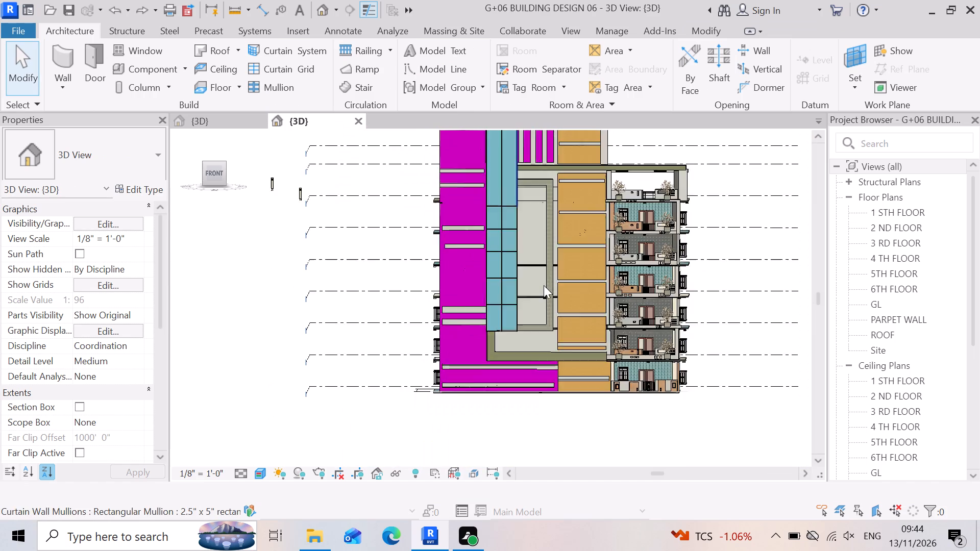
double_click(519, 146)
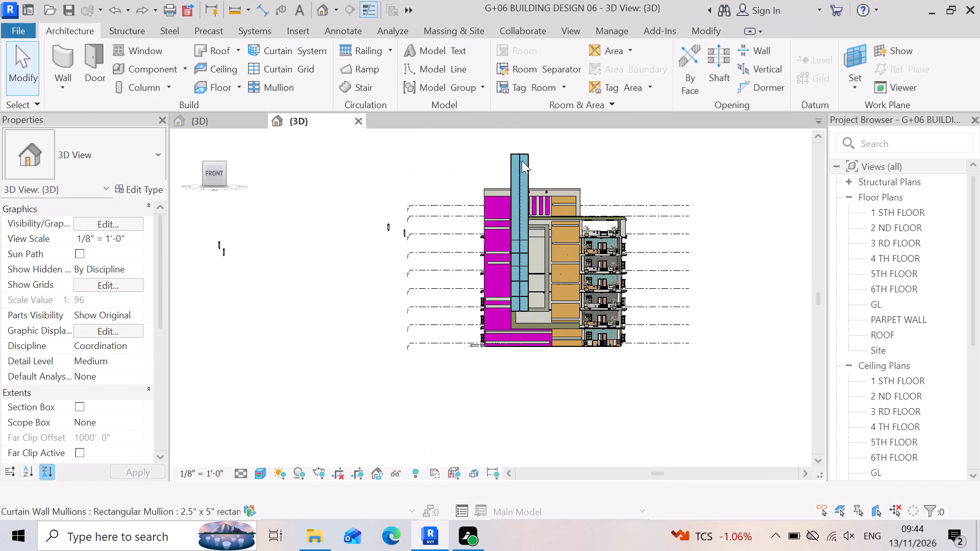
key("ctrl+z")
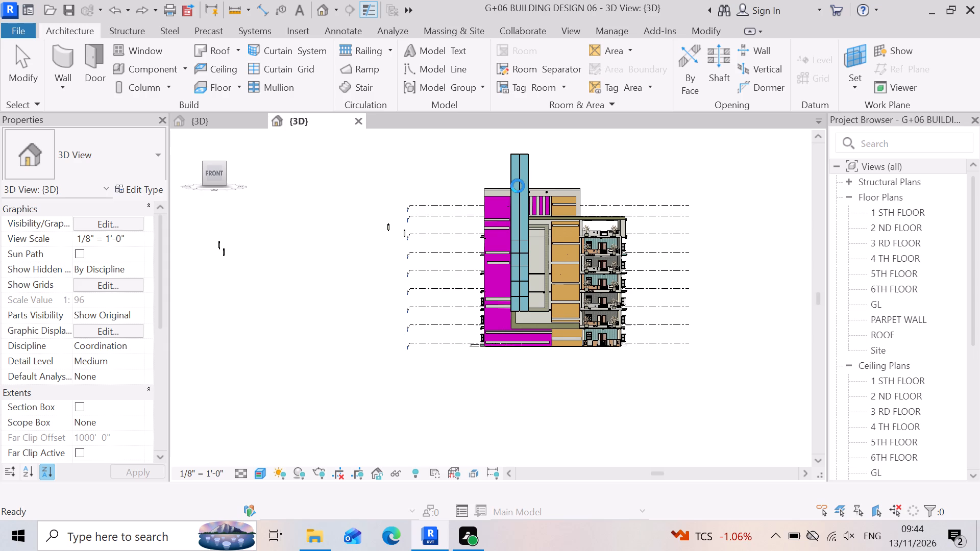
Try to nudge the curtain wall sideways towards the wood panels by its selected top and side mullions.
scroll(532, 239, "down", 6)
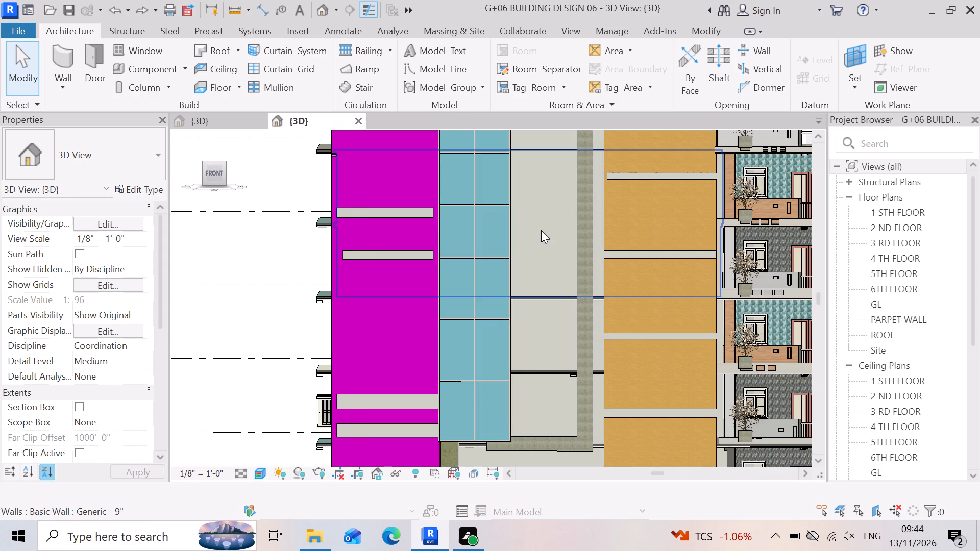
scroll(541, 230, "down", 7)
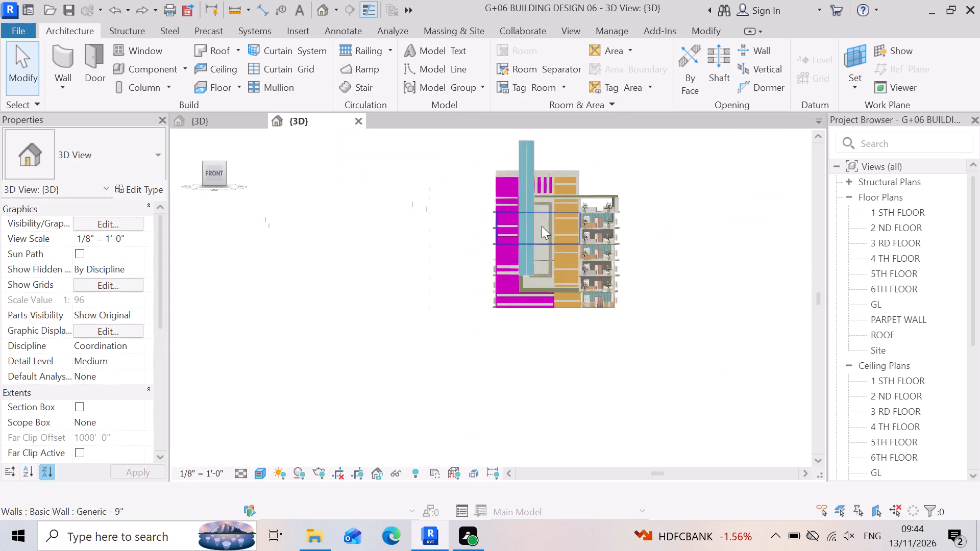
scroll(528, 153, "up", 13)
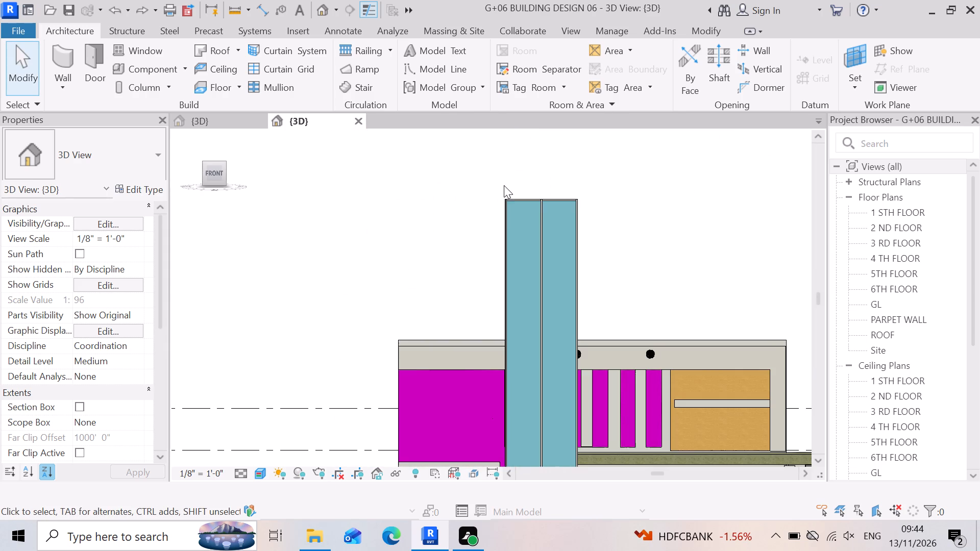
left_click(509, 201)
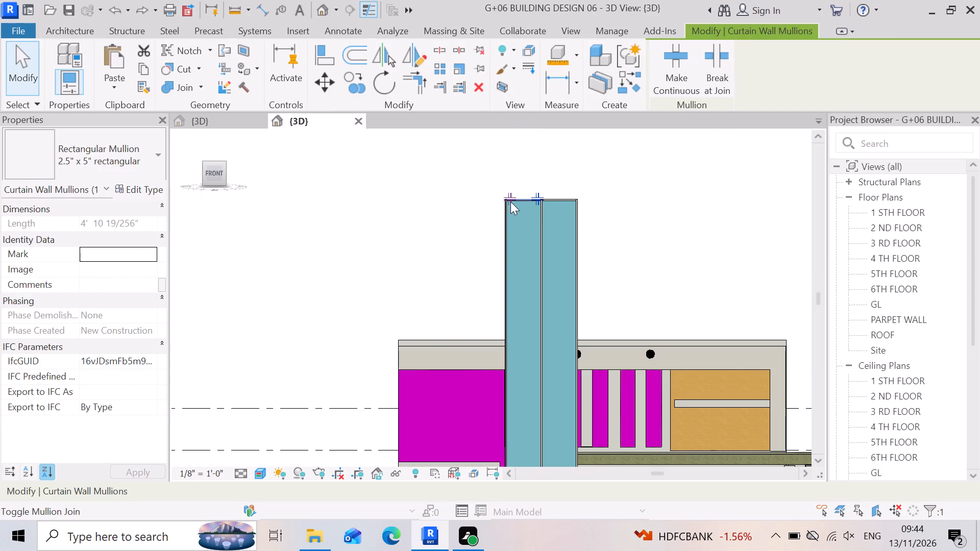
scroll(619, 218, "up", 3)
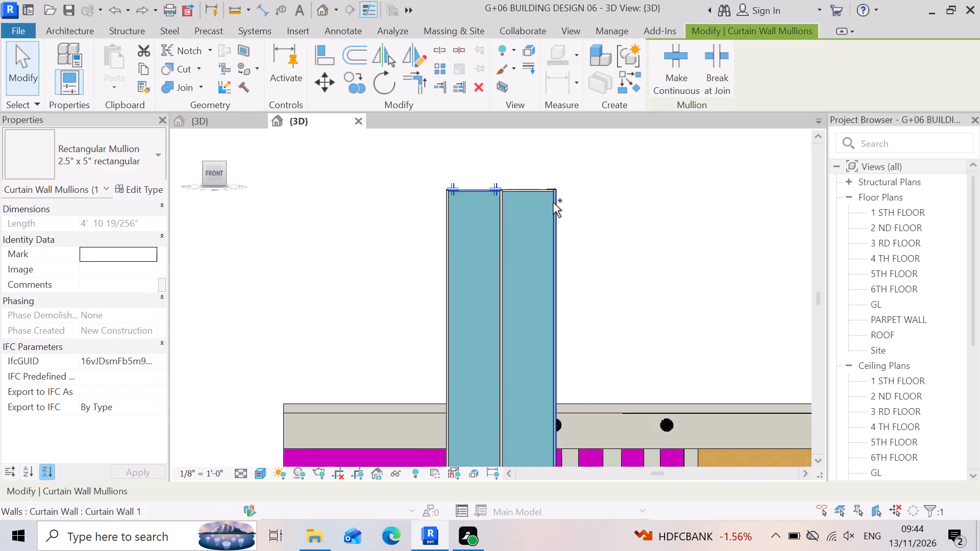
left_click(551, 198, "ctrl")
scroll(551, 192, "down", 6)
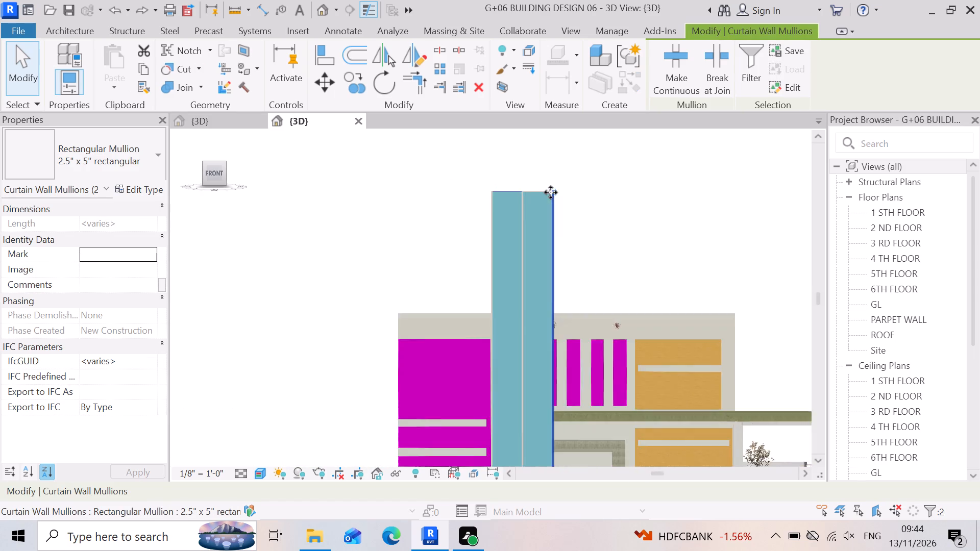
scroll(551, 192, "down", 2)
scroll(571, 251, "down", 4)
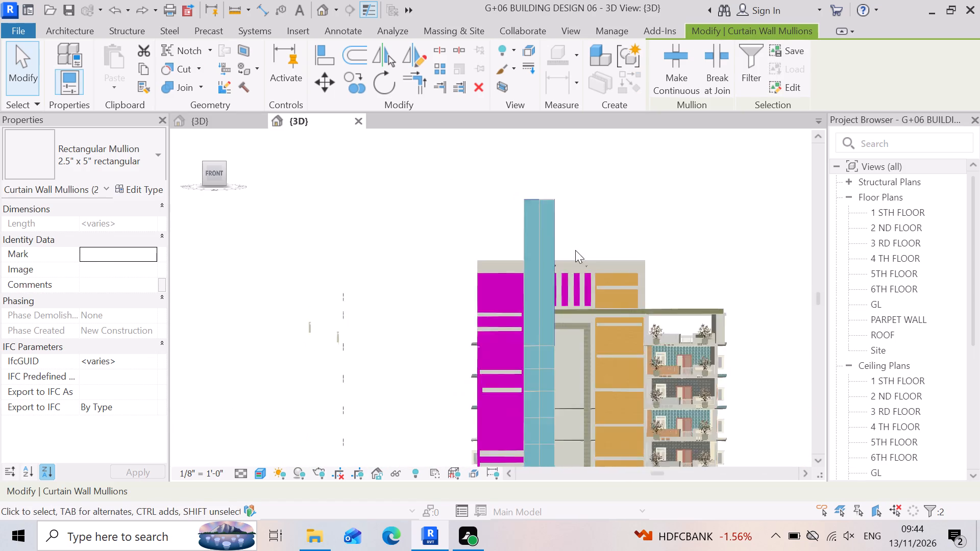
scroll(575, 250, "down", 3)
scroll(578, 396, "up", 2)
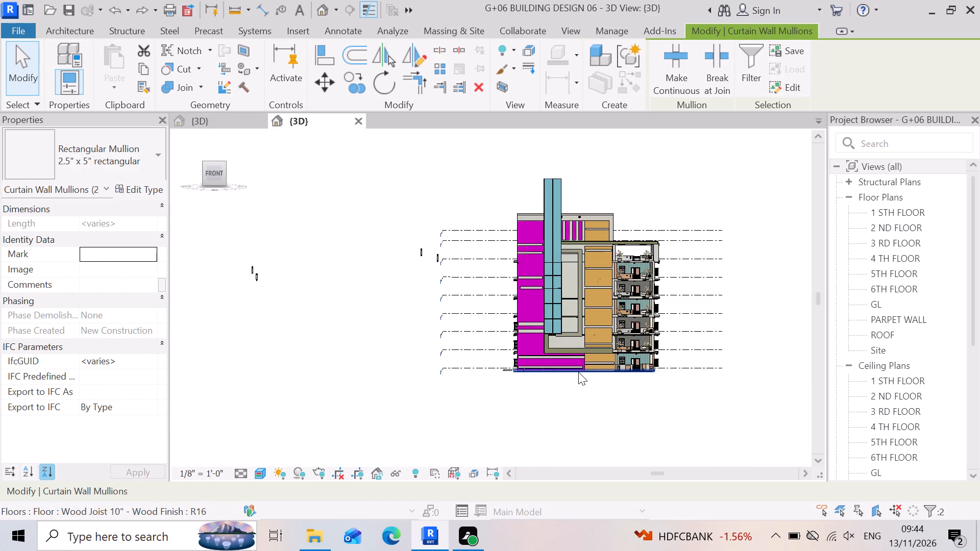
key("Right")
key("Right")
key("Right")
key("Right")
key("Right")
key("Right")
Select the curtain wall together with its side mullion and nudge it towards the wood panels until it sits within the central frame's opening.
scroll(589, 229, "up", 6)
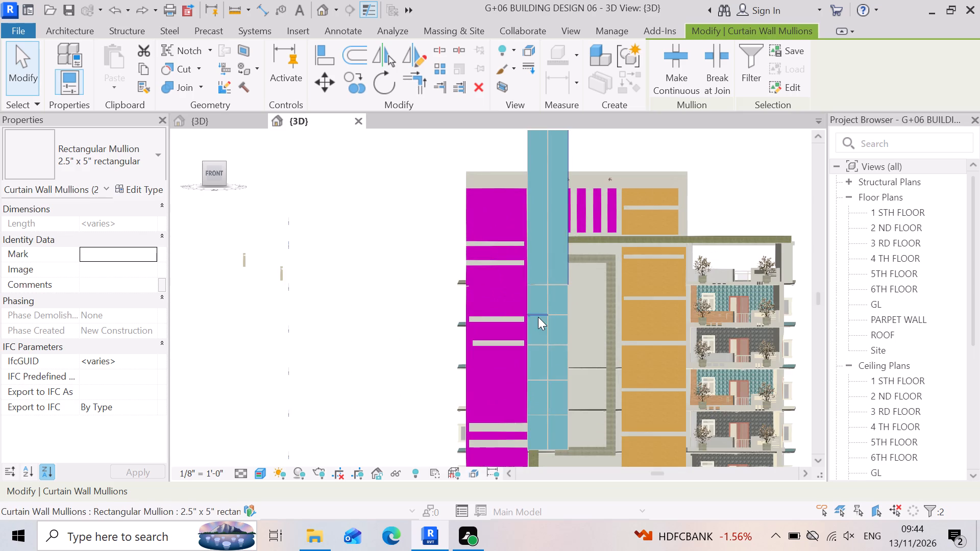
scroll(538, 317, "down", 3)
scroll(536, 136, "up", 1)
scroll(558, 172, "up", 9)
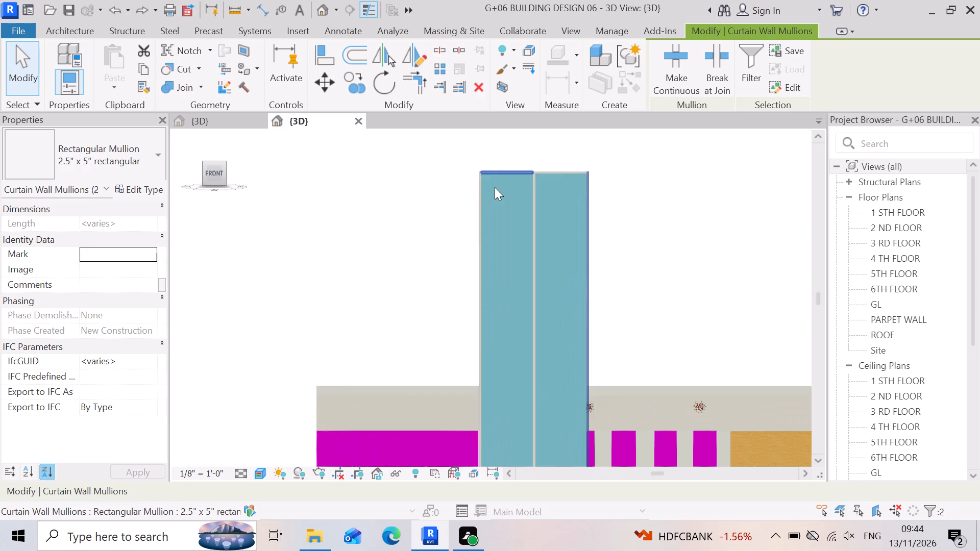
left_click(477, 193)
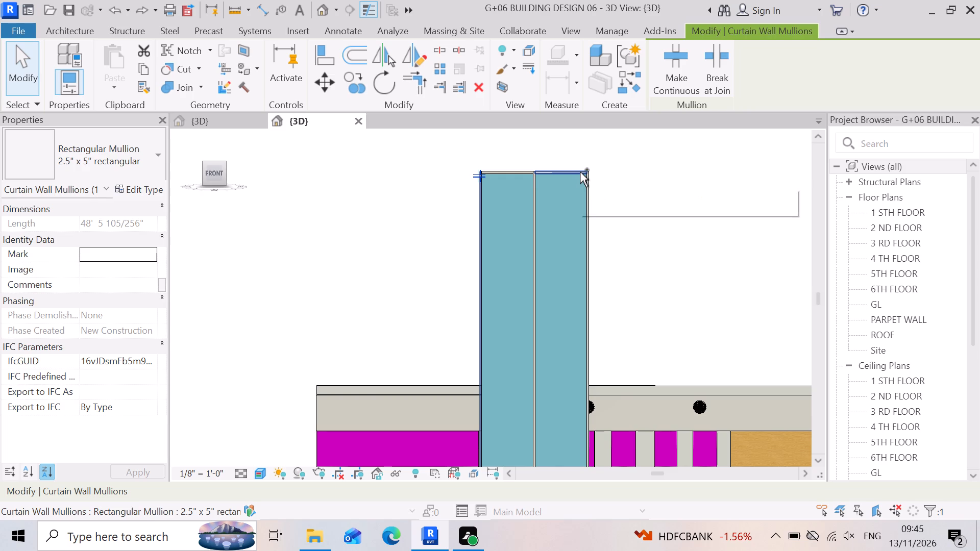
left_click(524, 171, "ctrl")
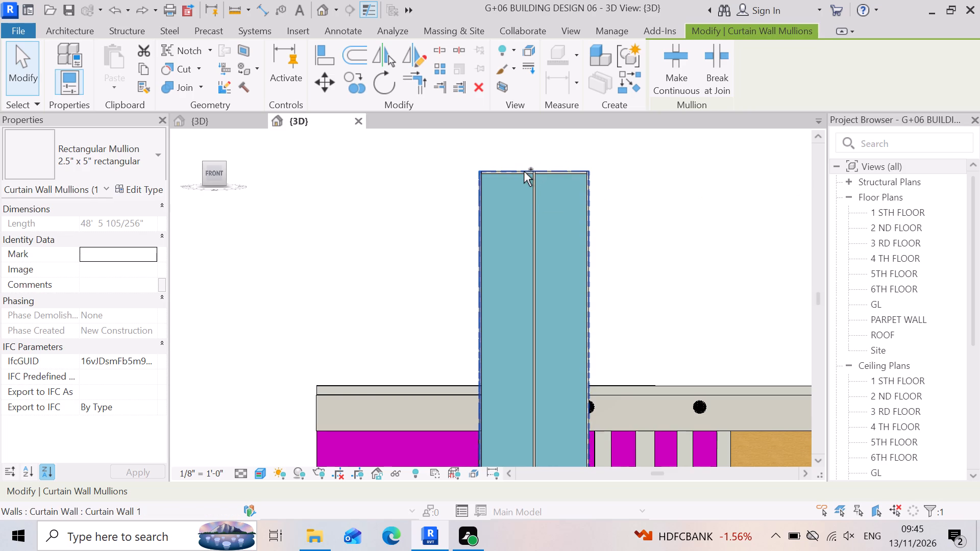
scroll(569, 199, "down", 8)
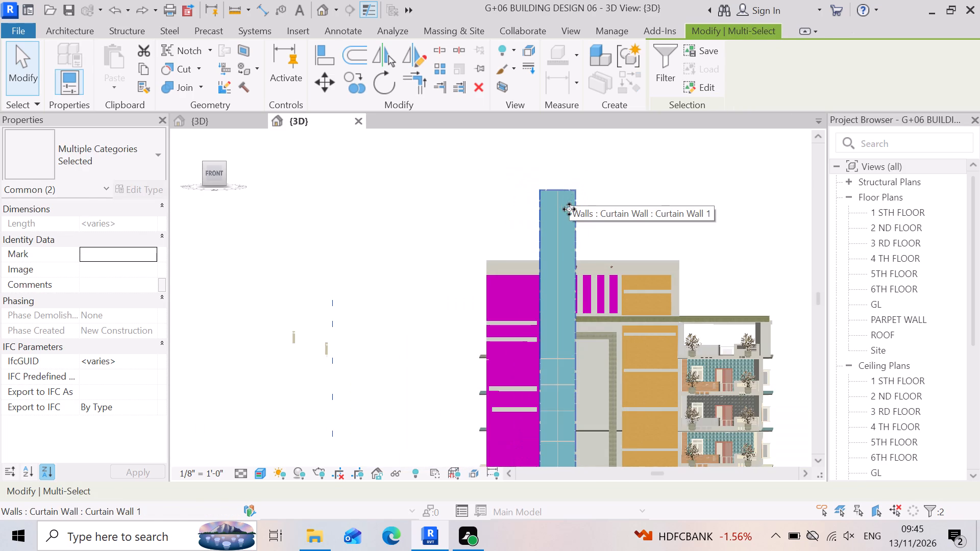
scroll(594, 181, "down", 4)
scroll(555, 379, "up", 5)
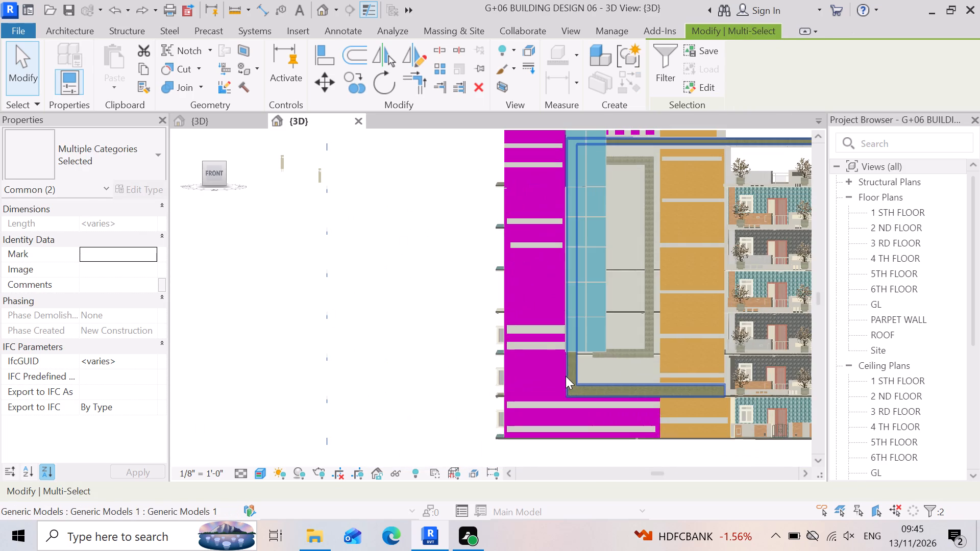
scroll(580, 363, "up", 8, "ctrl")
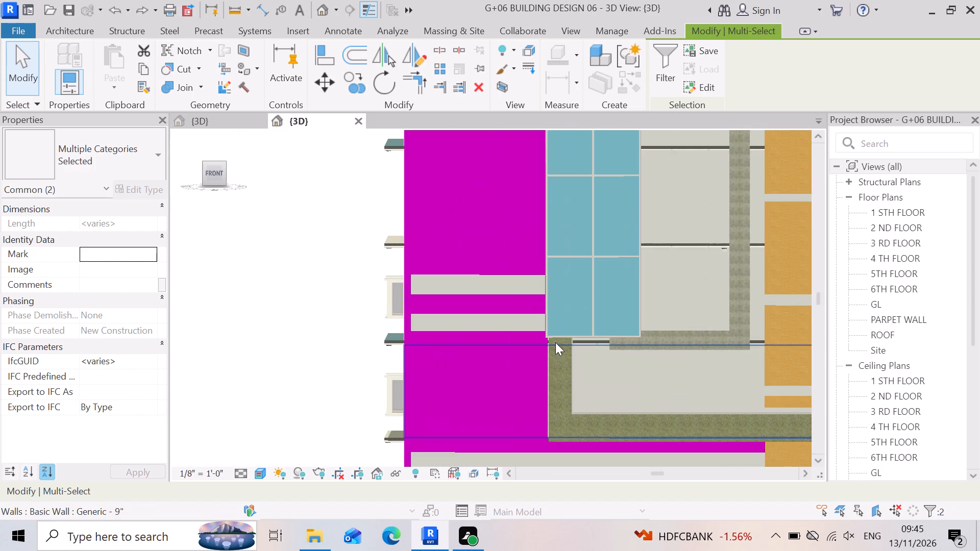
left_click(561, 338, "ctrl")
scroll(531, 420, "down", 3)
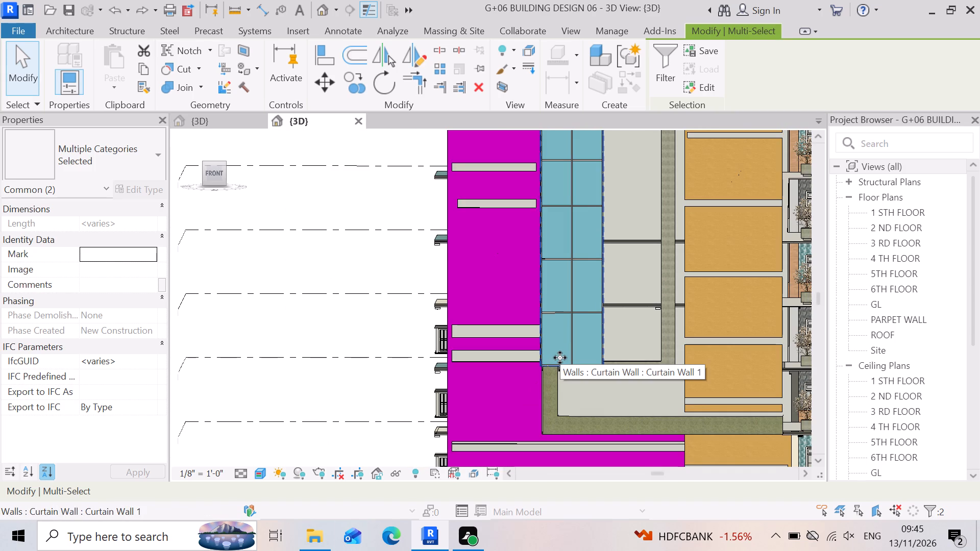
left_click(560, 358, "ctrl")
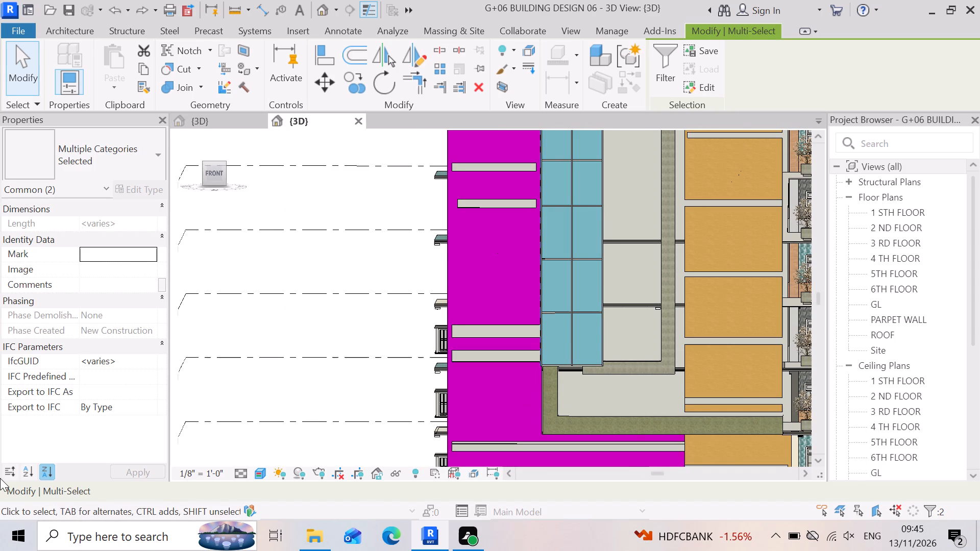
key("Right")
key("Right")
key("Right")
key("Right")
key("Right")
key("Right")
key("Right")
key("Right")
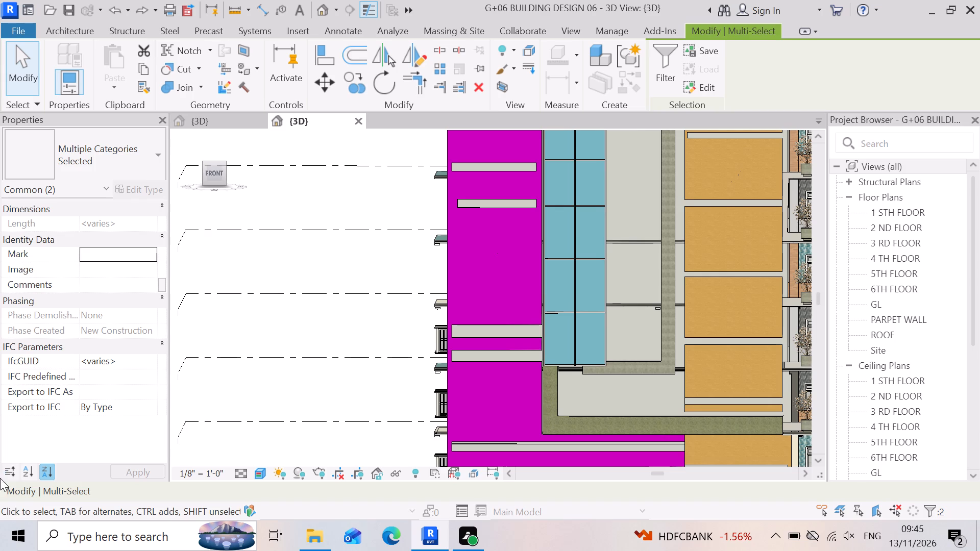
key("Right")
key("Right")
key("Right")
key("Right")
key("Right")
key("Right")
key("Right")
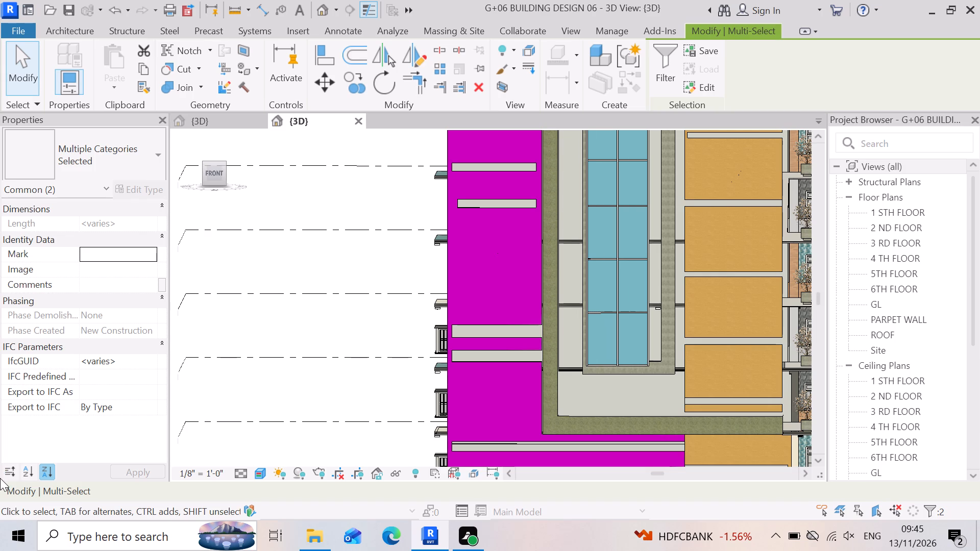
key("Right")
key("Right")
key("Right")
key("Right")
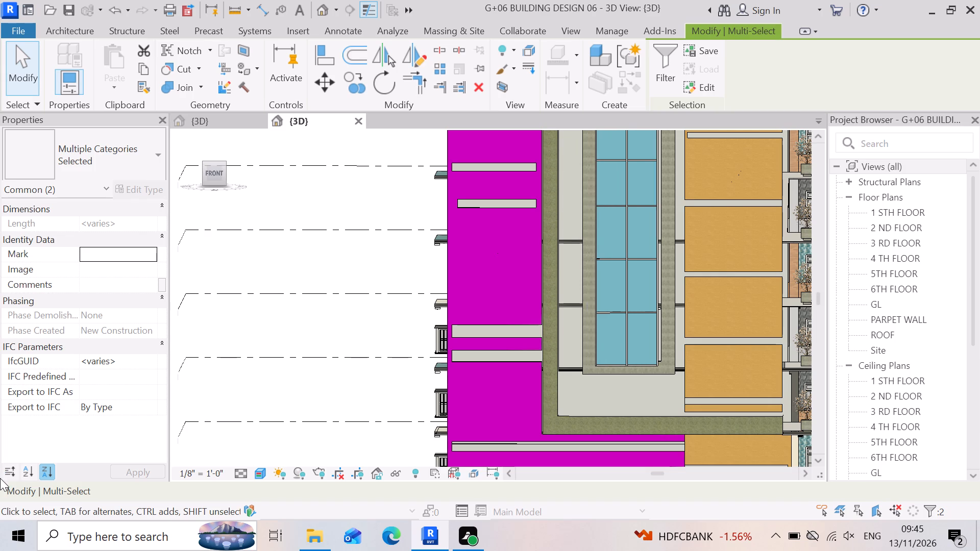
Nudge the selected curtain wall sideways until it sits centred between the sides of the central frame.
key("Right")
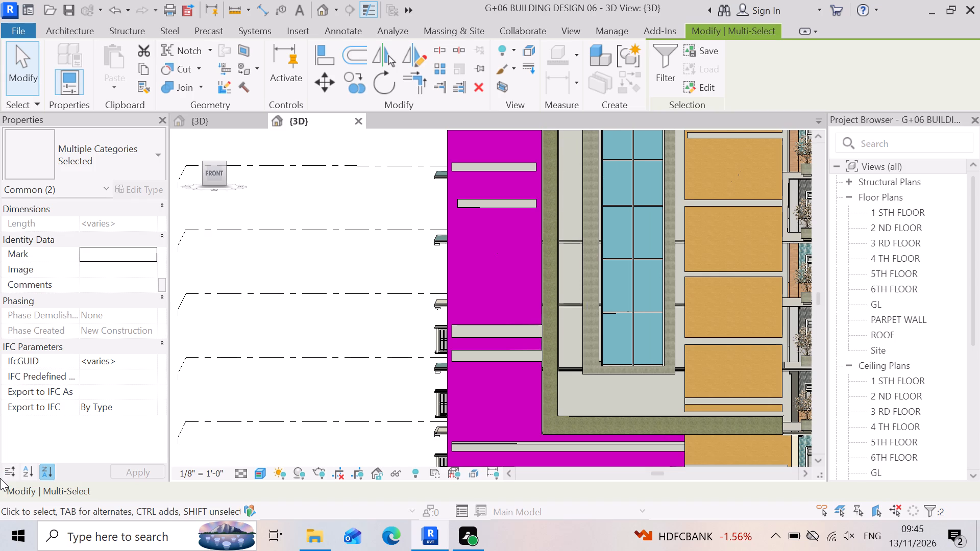
key("Left")
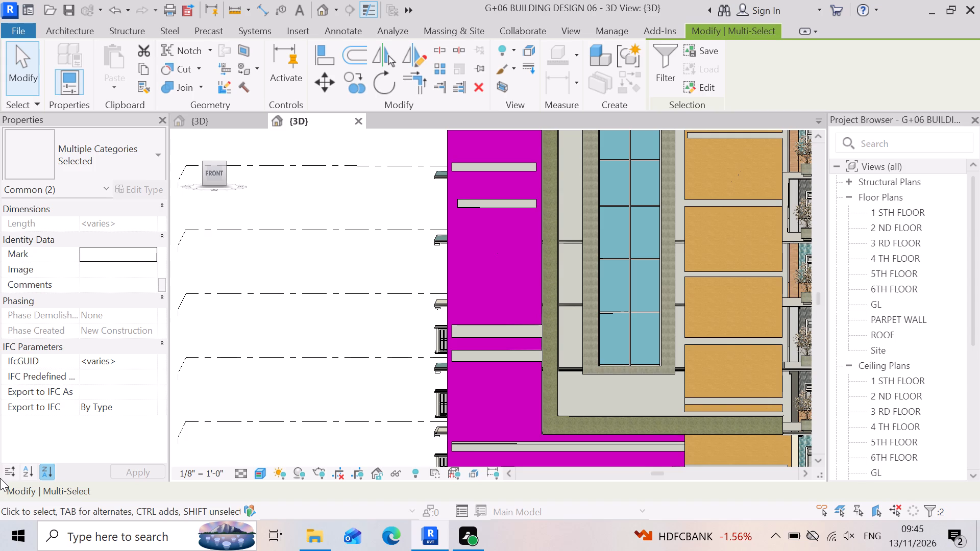
scroll(673, 347, "down", 8)
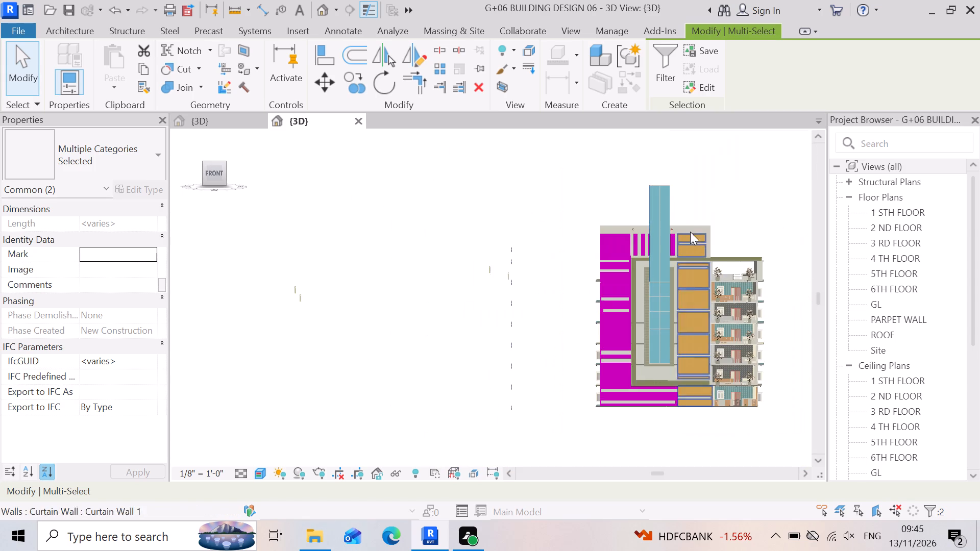
scroll(672, 182, "up", 6)
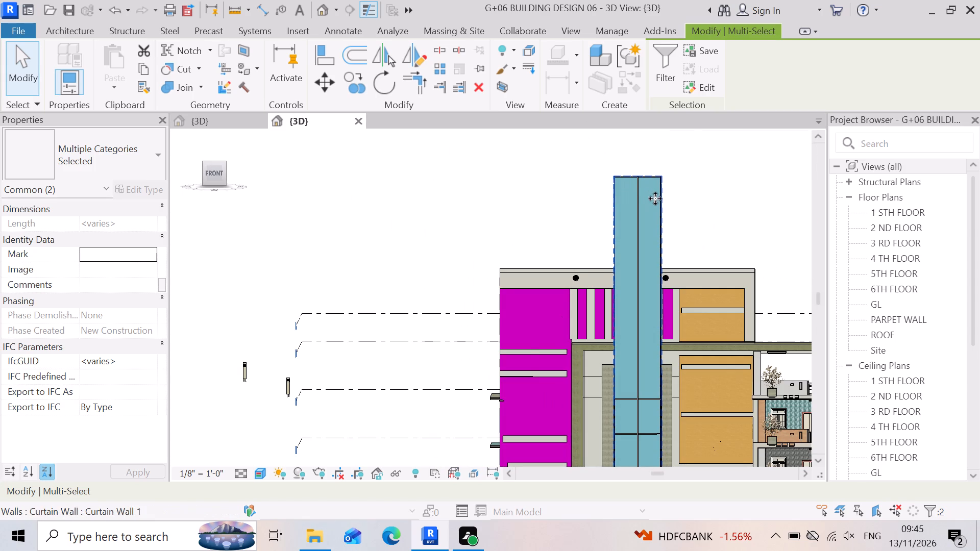
key("Escape")
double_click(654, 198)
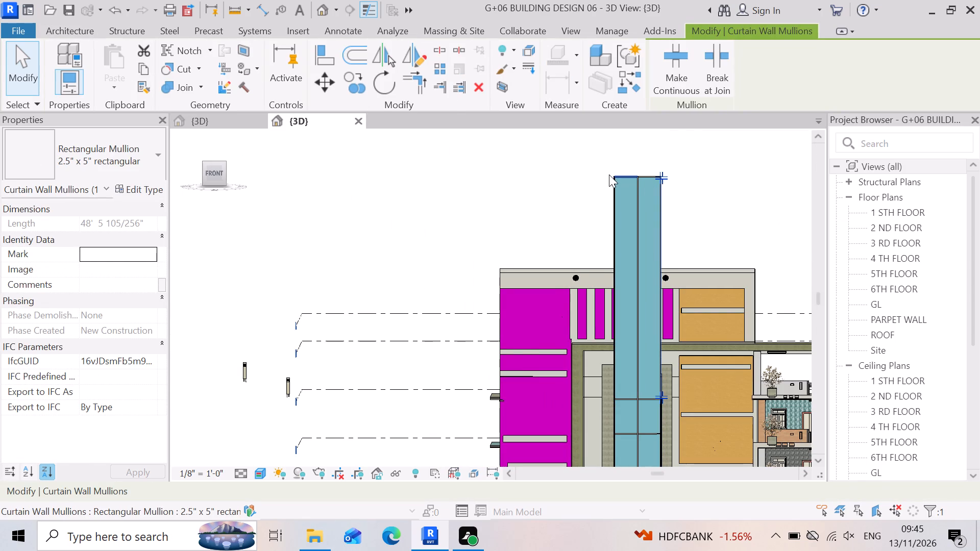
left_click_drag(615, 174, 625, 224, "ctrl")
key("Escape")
Pull the curtain wall's top edge down past the roofline to the green band, for a height of about 51'-11".
scroll(633, 180, "up", 6)
left_click(630, 175)
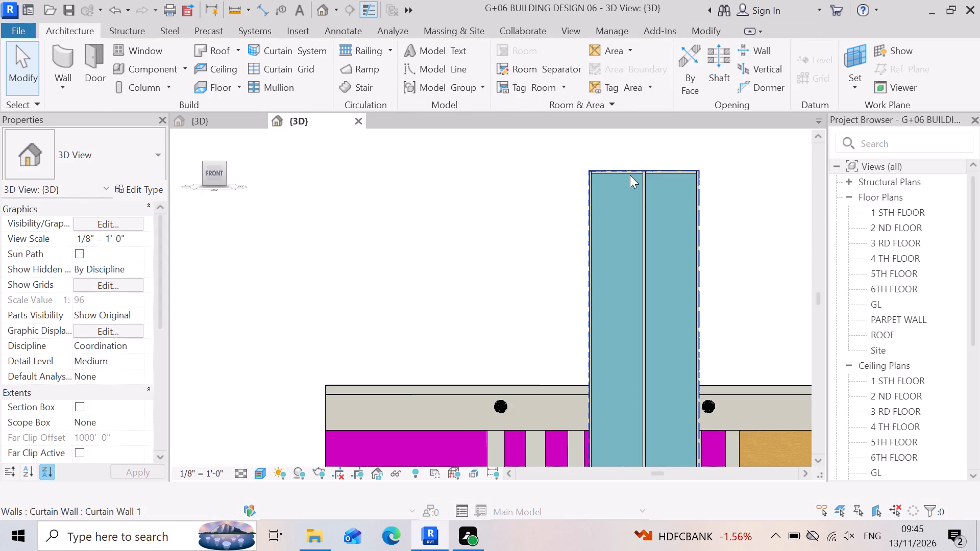
left_click_drag(640, 163, 653, 350)
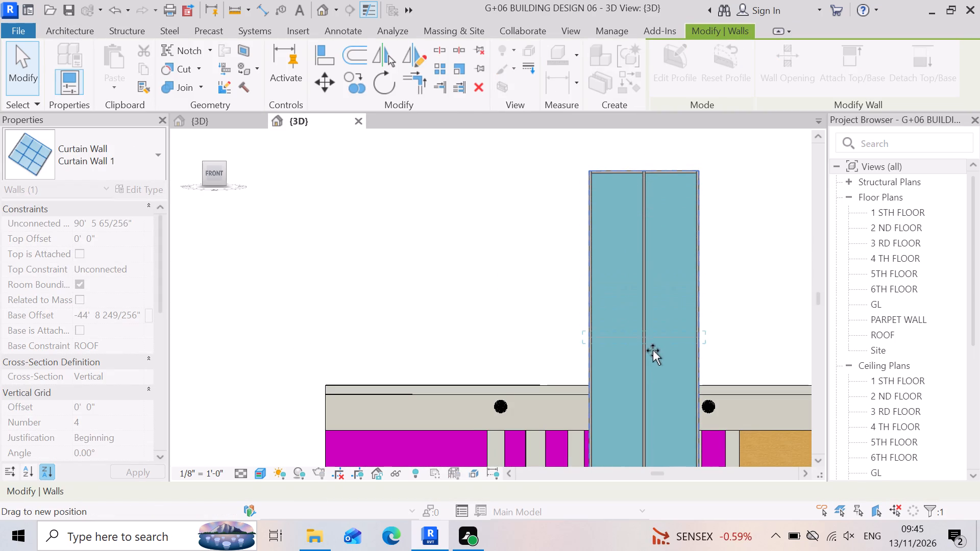
left_click_drag(653, 350, 658, 380)
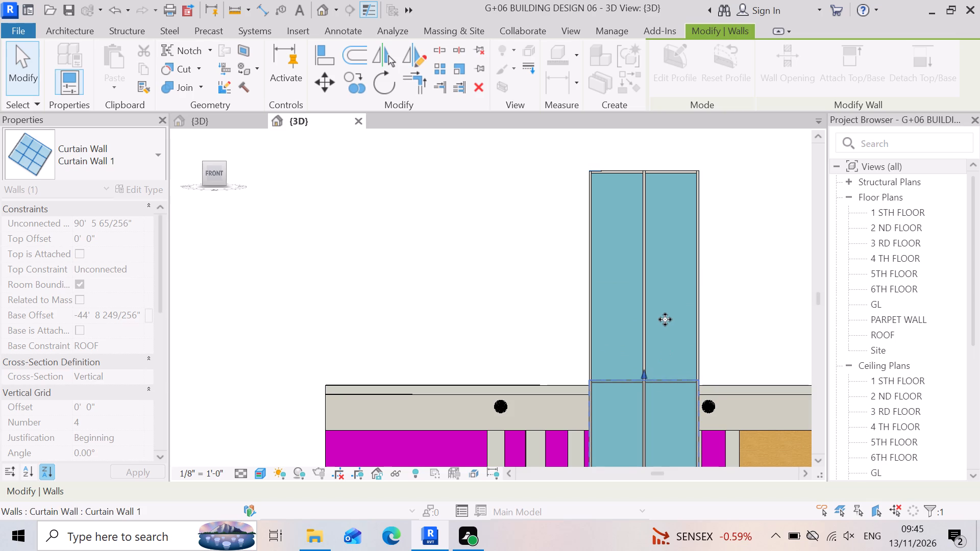
scroll(658, 295, "down", 7)
scroll(656, 324, "up", 2)
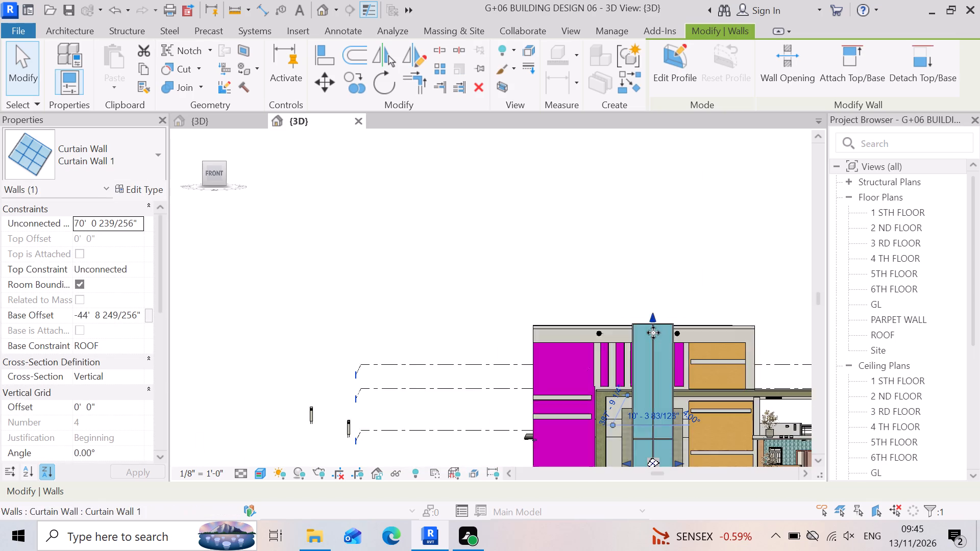
scroll(653, 333, "up", 2)
scroll(663, 227, "down", 5)
scroll(631, 264, "up", 4)
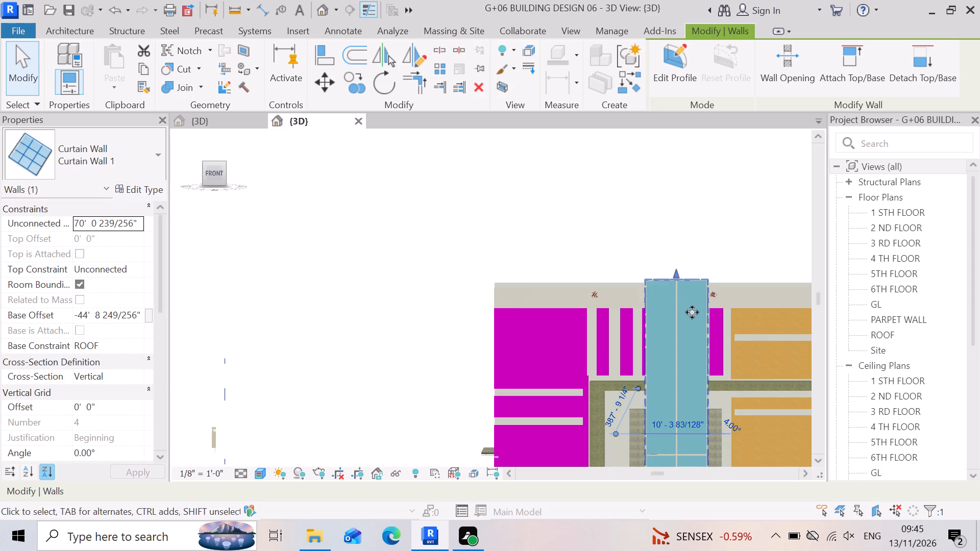
left_click_drag(674, 271, 705, 388)
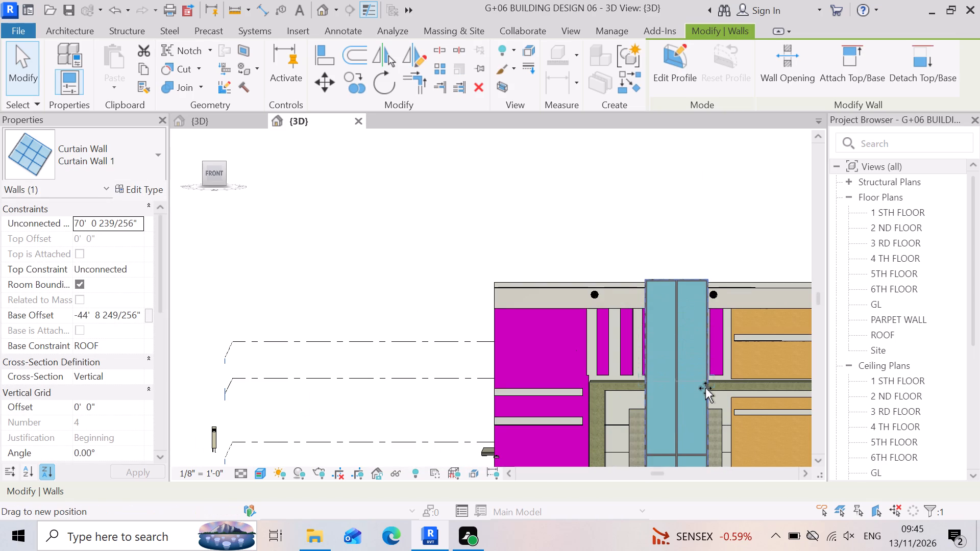
left_click_drag(705, 388, 703, 390)
left_click(703, 390)
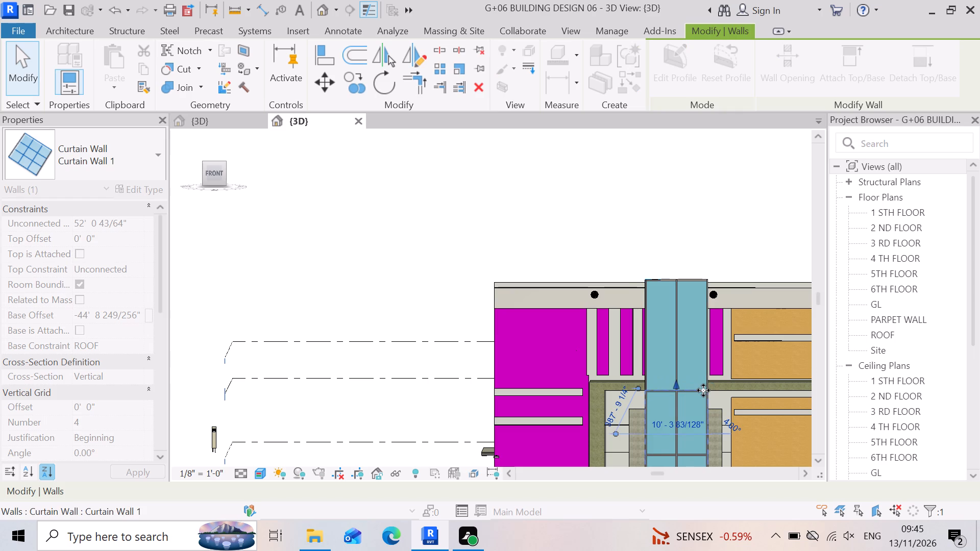
Lower the curtain wall's top edge to the upper outer edge of the central stone frame, for a height of about 48'-9".
scroll(701, 296, "down", 8)
scroll(668, 434, "up", 4)
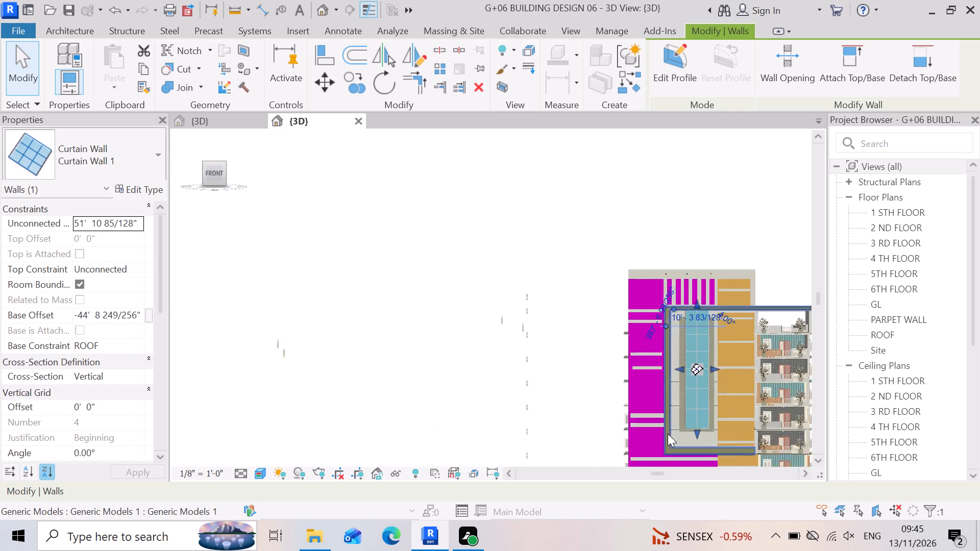
scroll(756, 250, "up", 7)
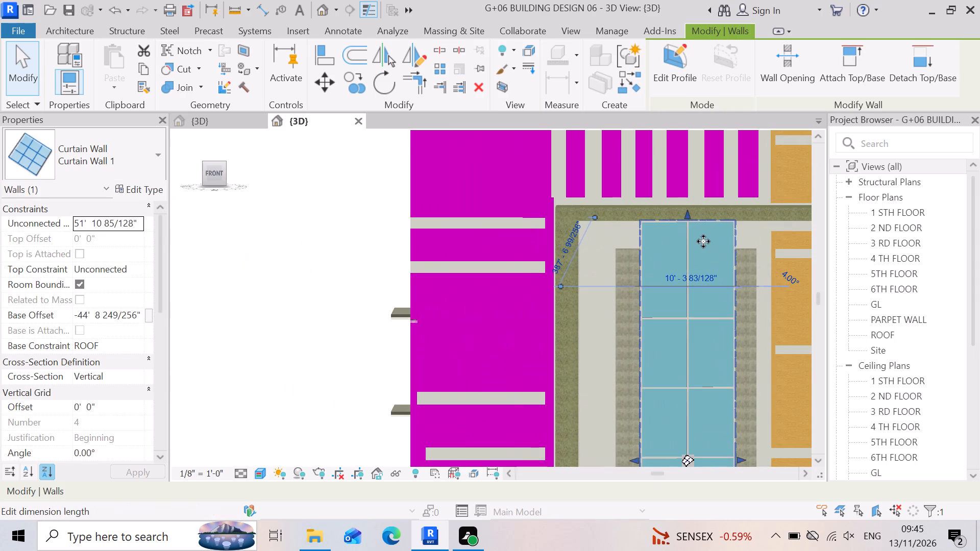
left_click_drag(687, 210, 700, 258)
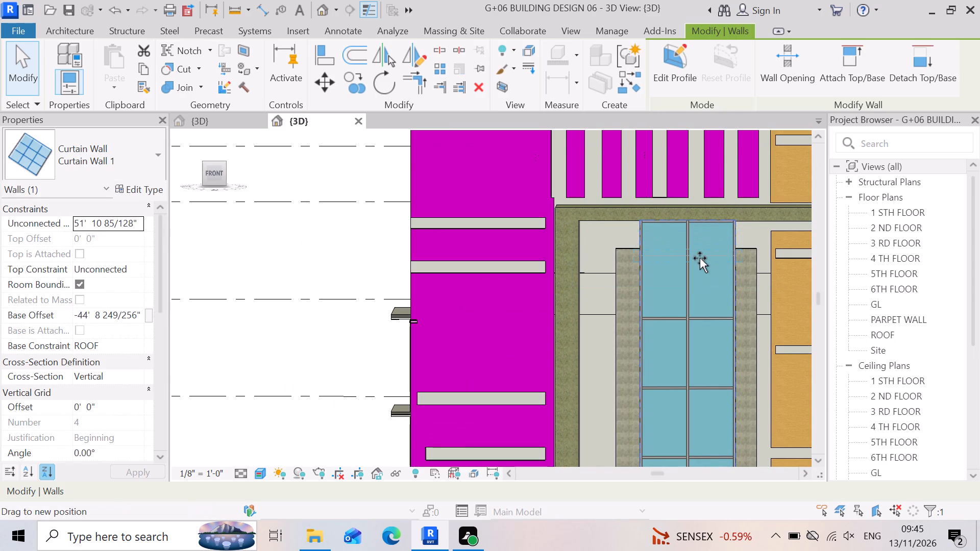
left_click_drag(700, 258, 701, 261)
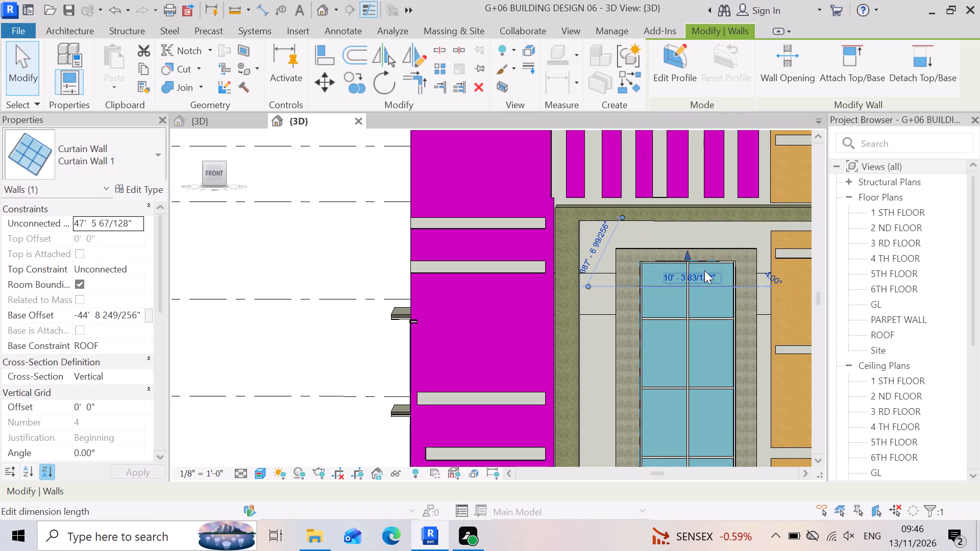
scroll(675, 272, "up", 7)
left_click_drag(694, 251, 693, 242)
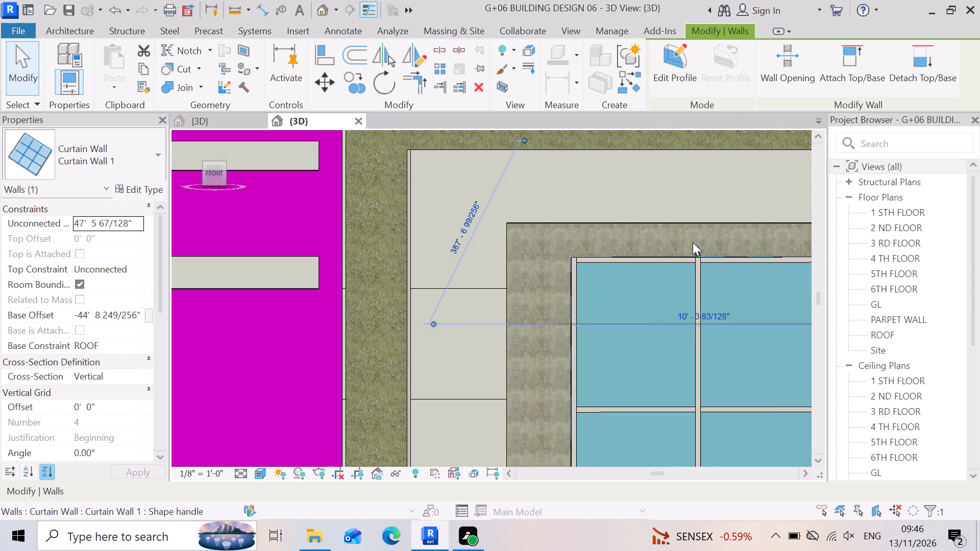
left_click_drag(693, 242, 696, 229)
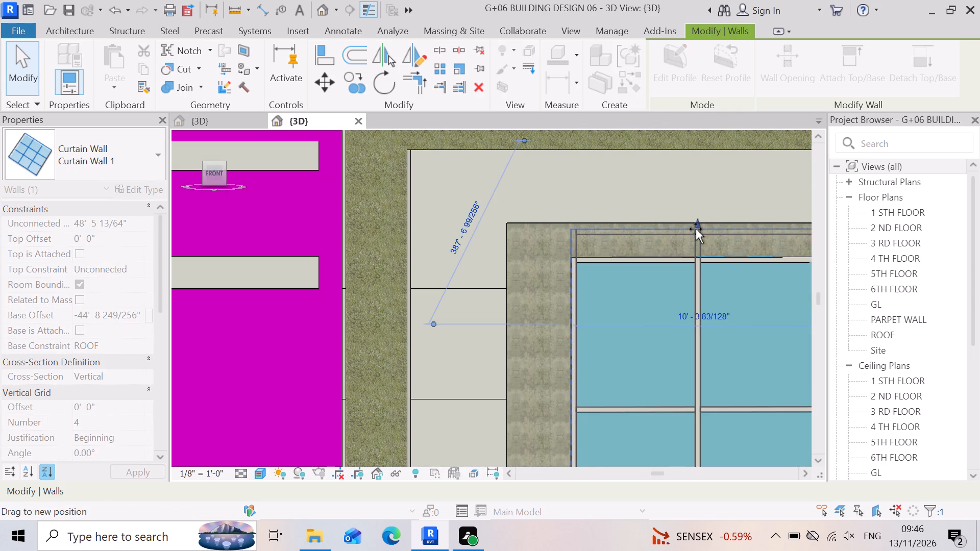
left_click_drag(696, 229, 697, 225)
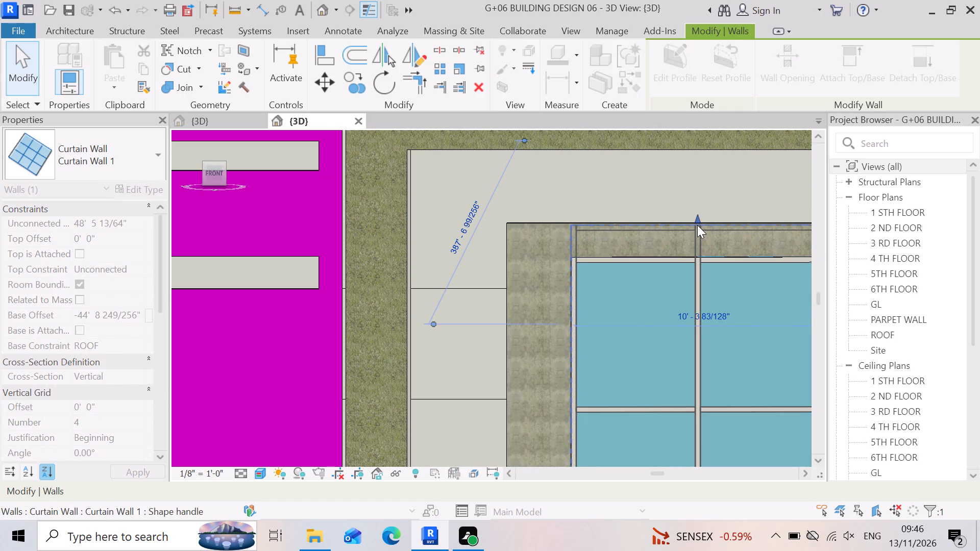
Stretch the curtain wall's side edge towards the magenta wall to the outer edge of the central stone frame.
scroll(697, 225, "down", 10)
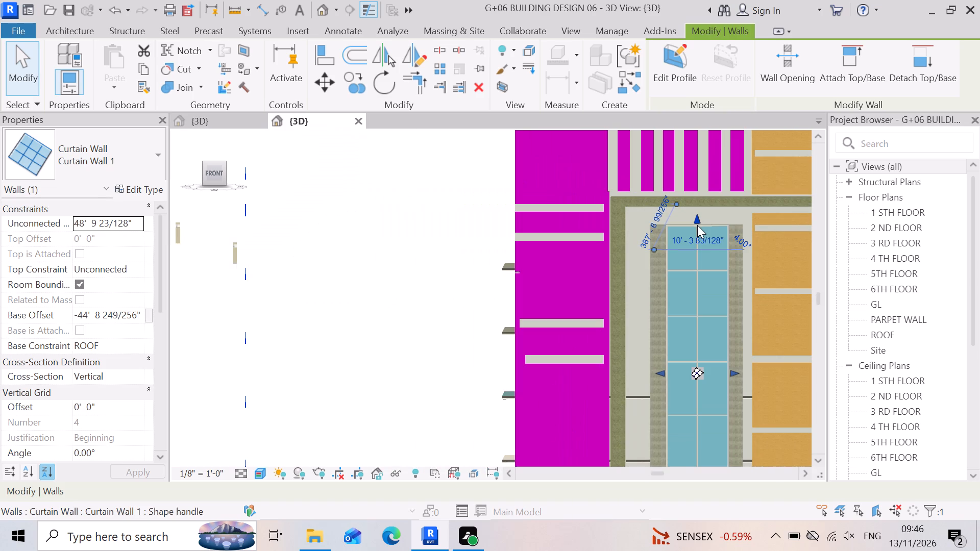
scroll(660, 387, "up", 11)
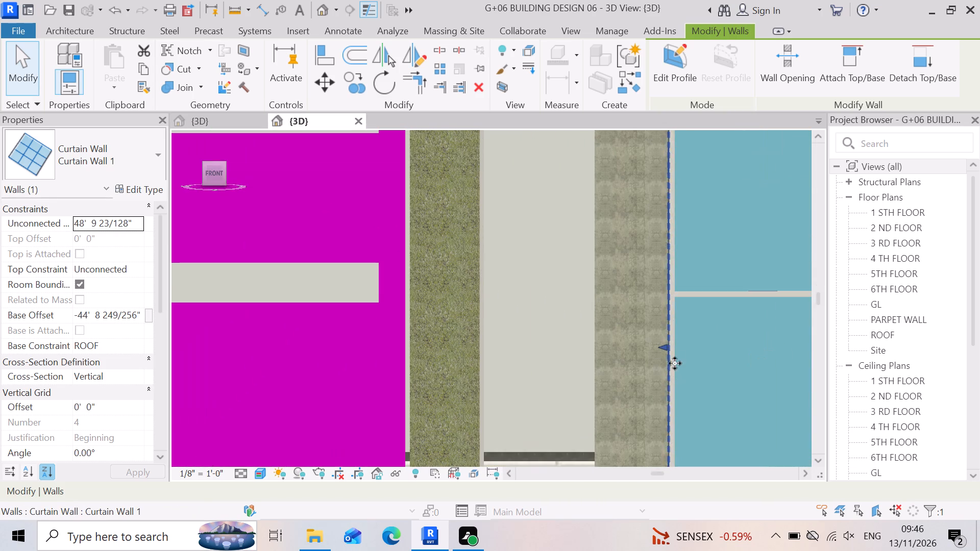
left_click_drag(667, 343, 628, 346)
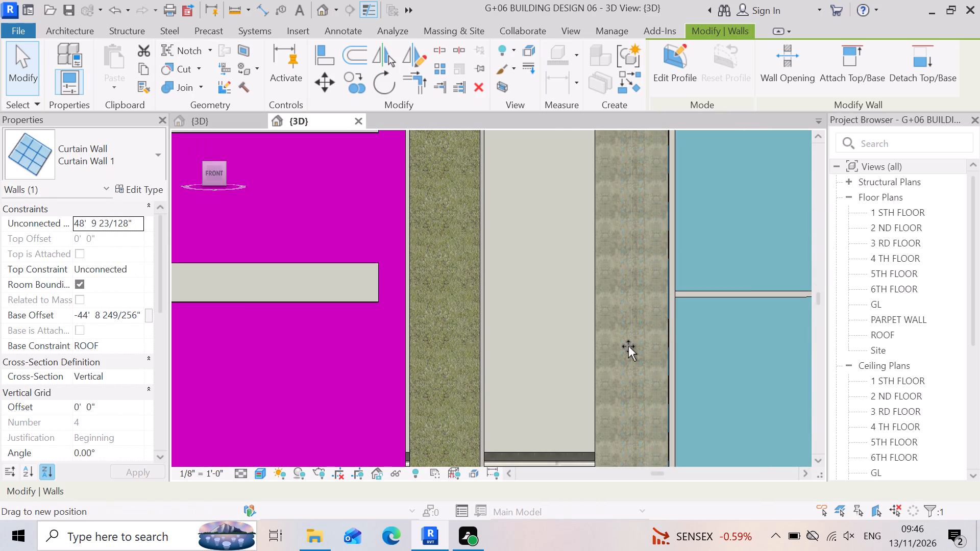
left_click_drag(628, 346, 612, 353)
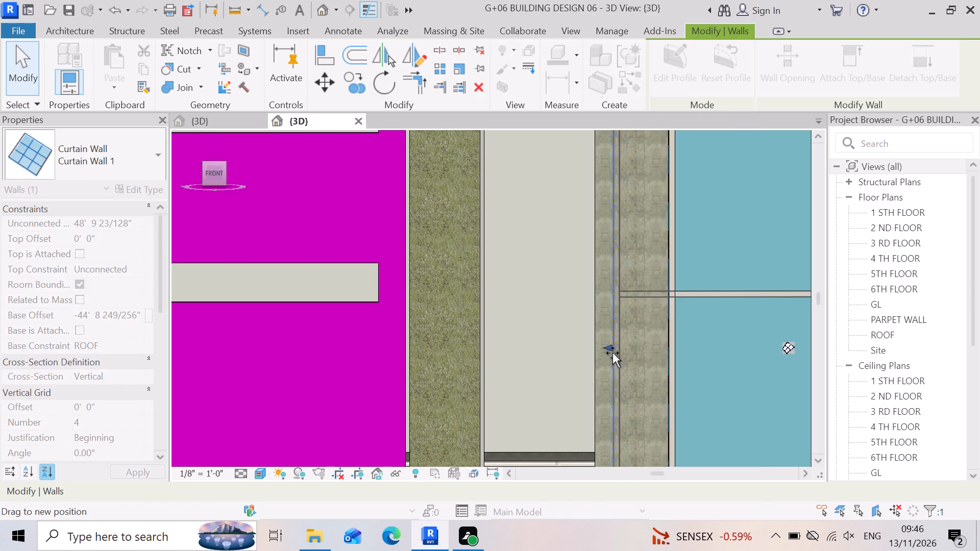
left_click_drag(612, 353, 596, 358)
left_click(596, 358)
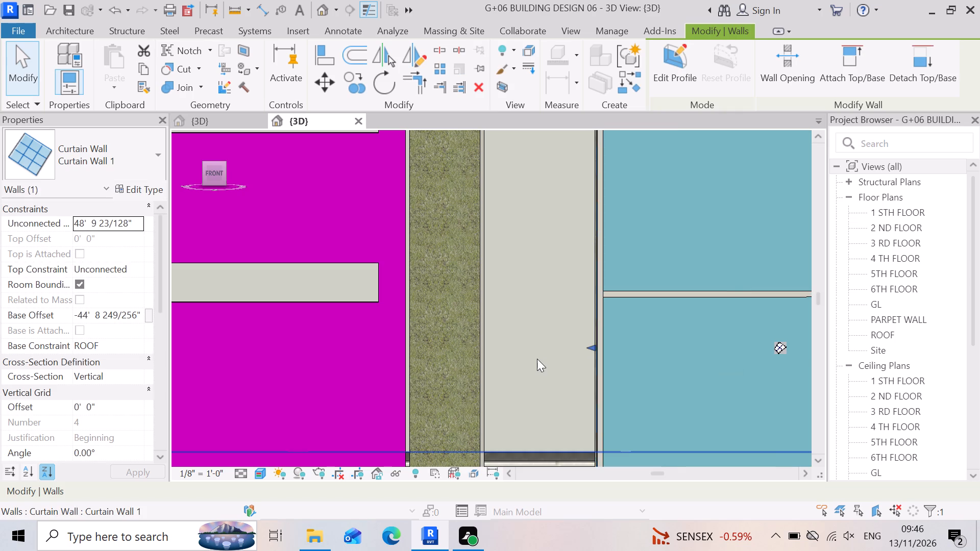
Stretch the curtain wall's side edge towards the wood panels to the frame's outer edge, for a width of about 15'-1".
scroll(535, 354, "down", 10)
scroll(713, 361, "up", 10)
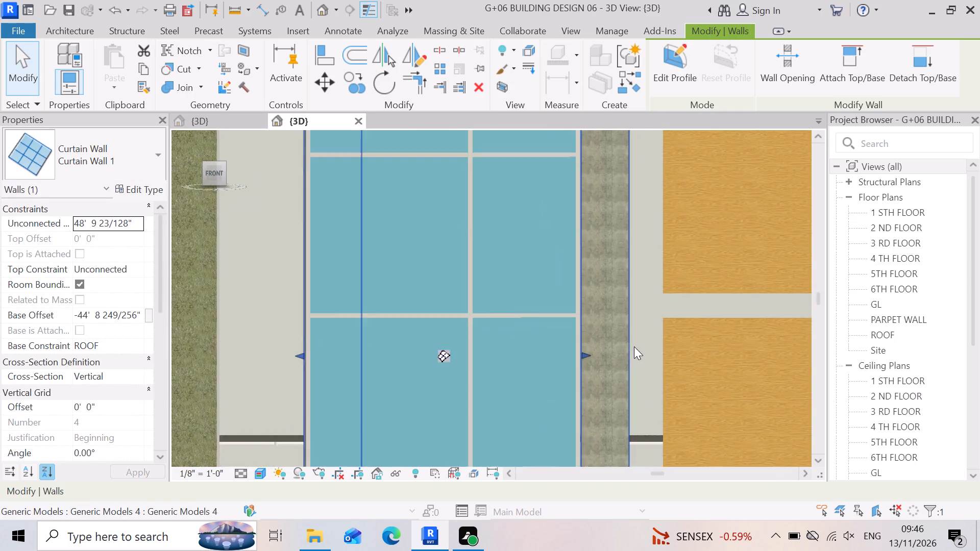
left_click_drag(567, 360, 621, 368)
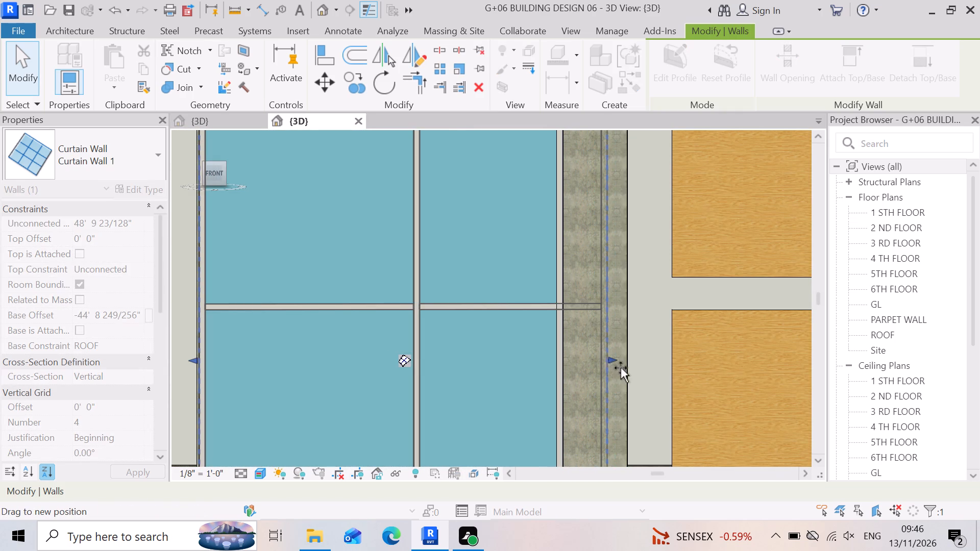
left_click_drag(621, 368, 624, 369)
left_click(624, 369)
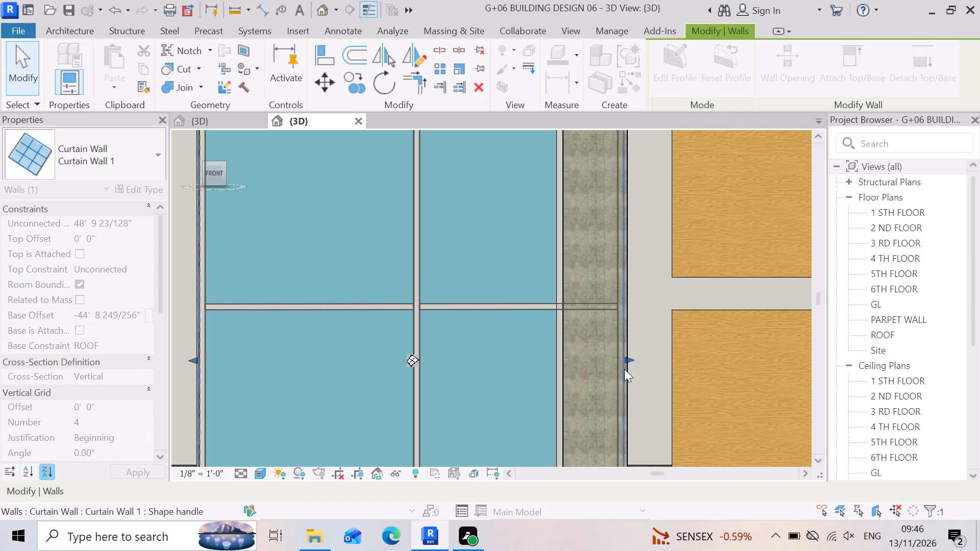
scroll(648, 356, "up", 5)
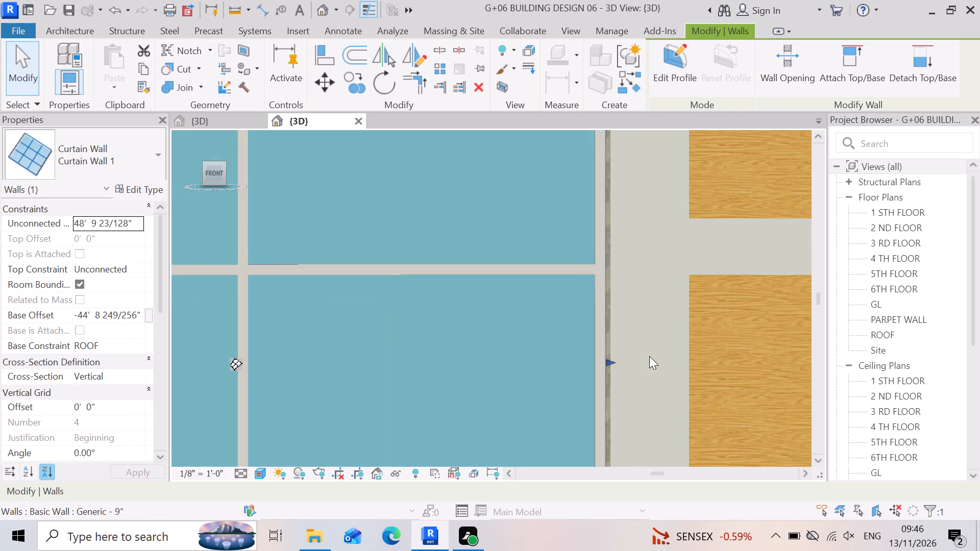
scroll(649, 356, "up", 5)
left_click_drag(551, 371, 560, 374)
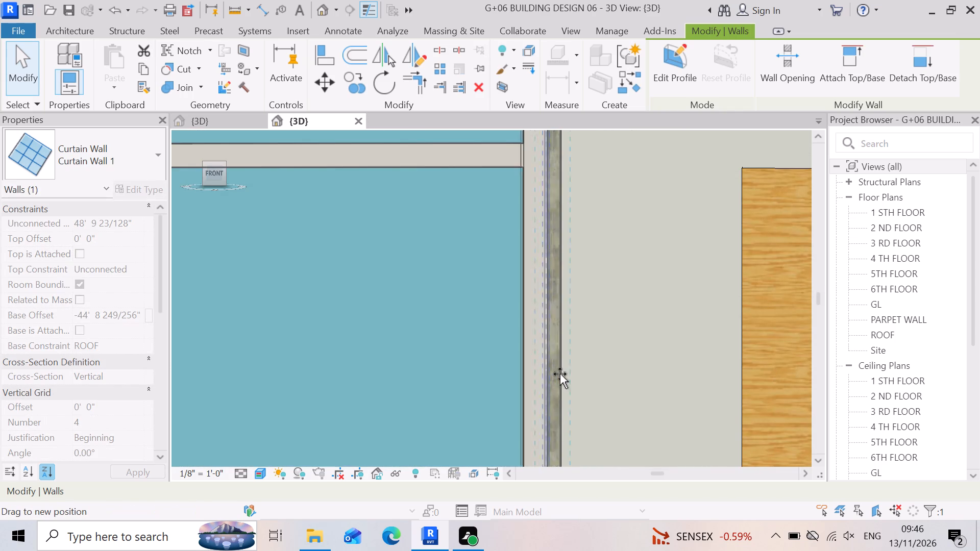
left_click_drag(560, 374, 555, 378)
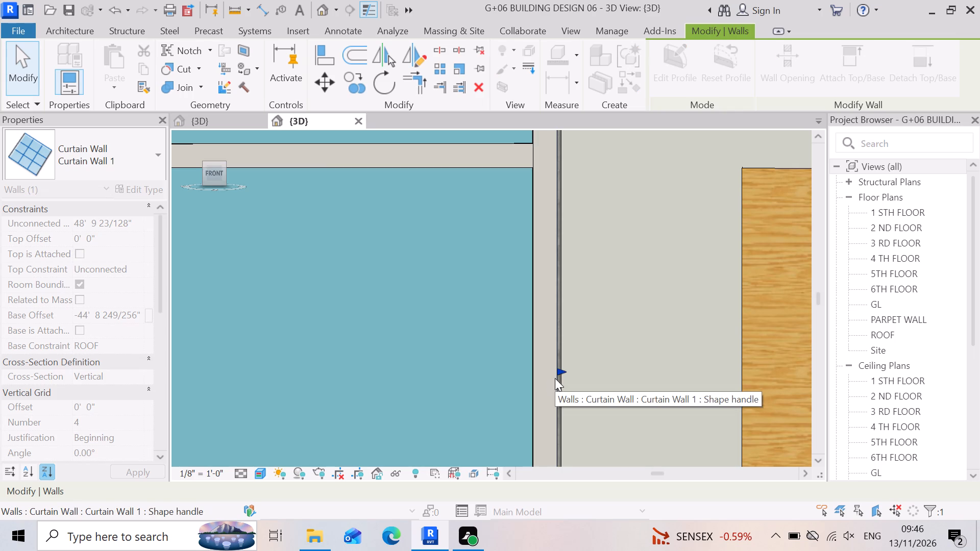
scroll(562, 367, "down", 20)
scroll(562, 367, "down", 2)
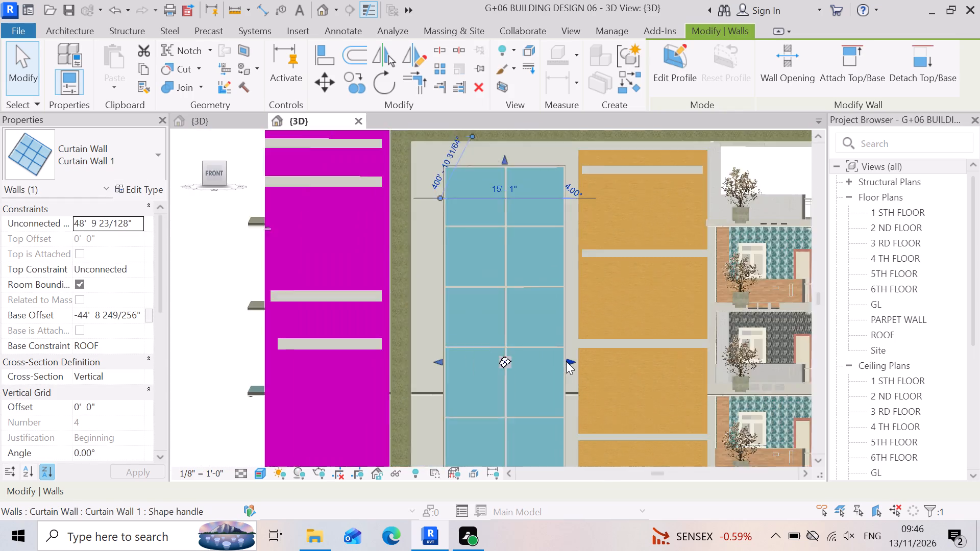
scroll(566, 361, "down", 9)
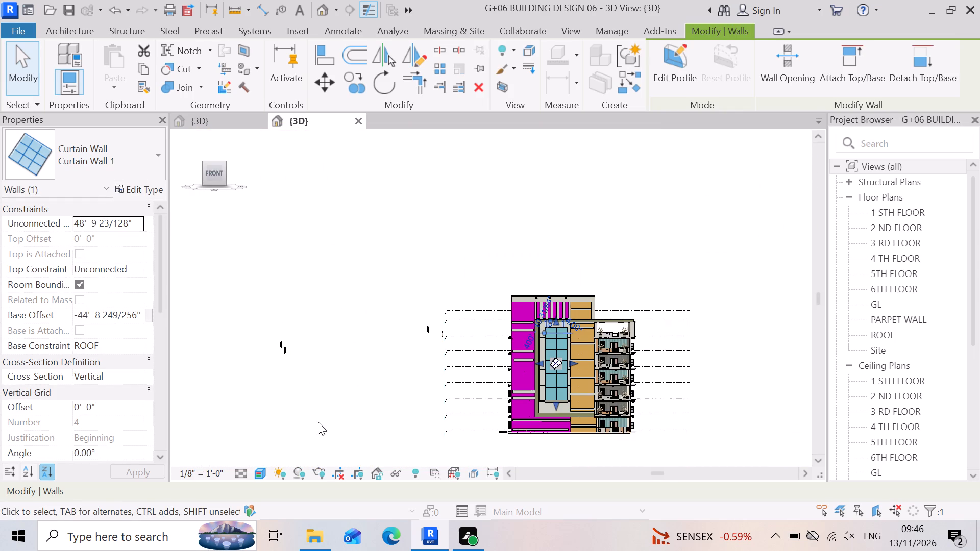
key("Escape")
Stretch the curtain wall's bottom edge down to the lower outer edge of the stone frame, for a height of about 50'-0".
scroll(697, 437, "up", 11)
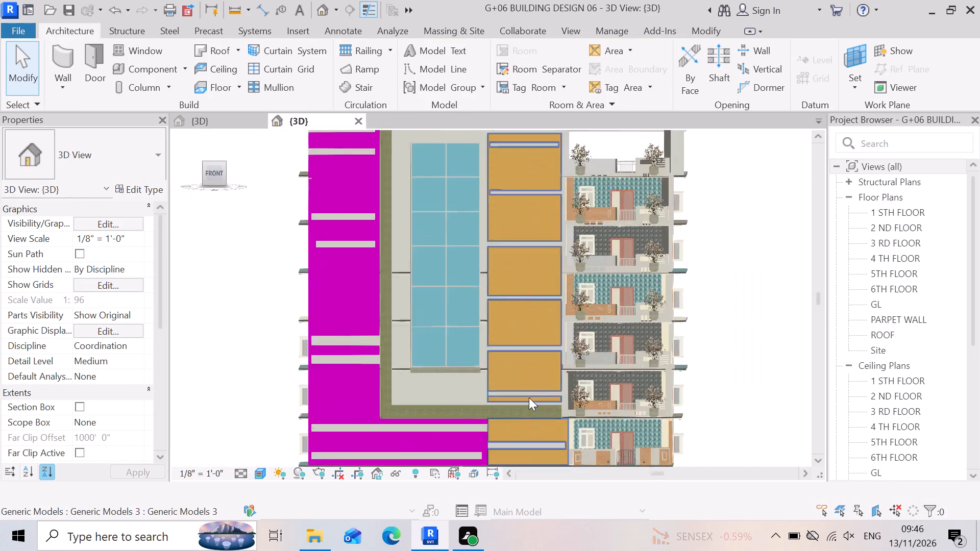
left_click(420, 339)
scroll(392, 343, "up", 7)
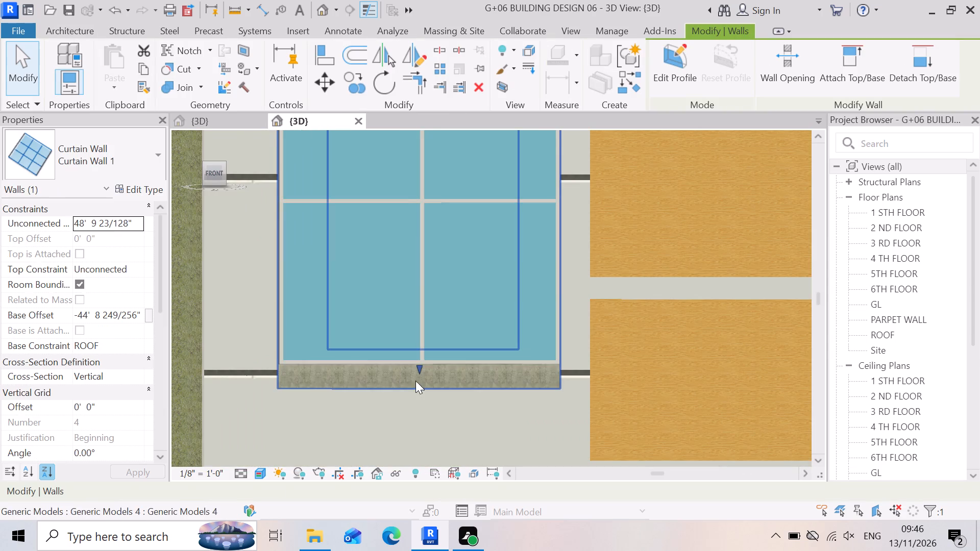
left_click_drag(419, 364, 421, 384)
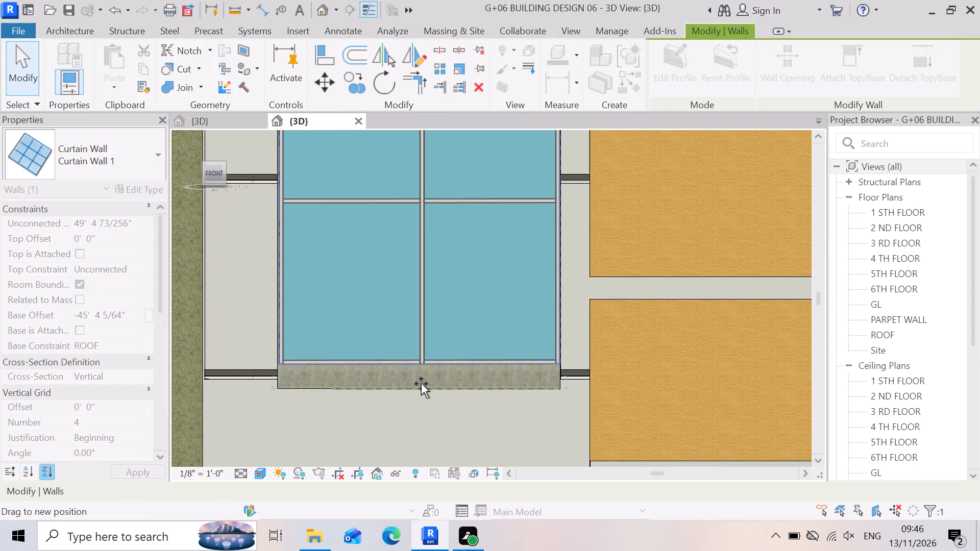
left_click_drag(421, 384, 420, 387)
left_click(420, 387)
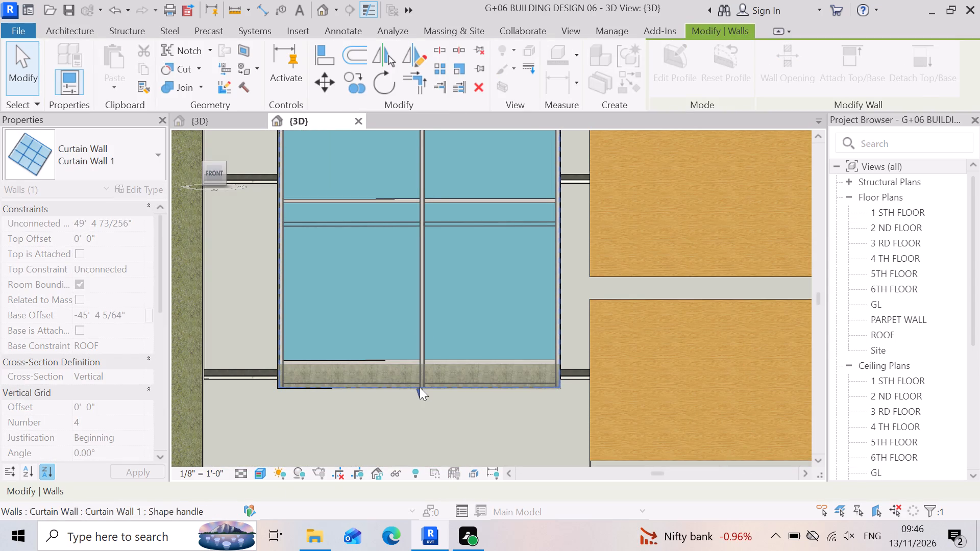
scroll(529, 373, "down", 7)
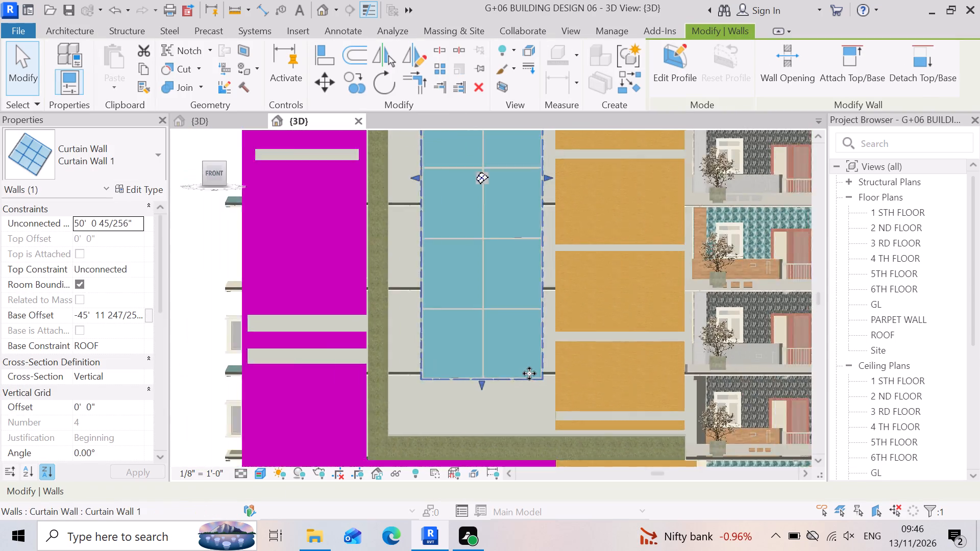
scroll(529, 373, "down", 8)
key("Escape")
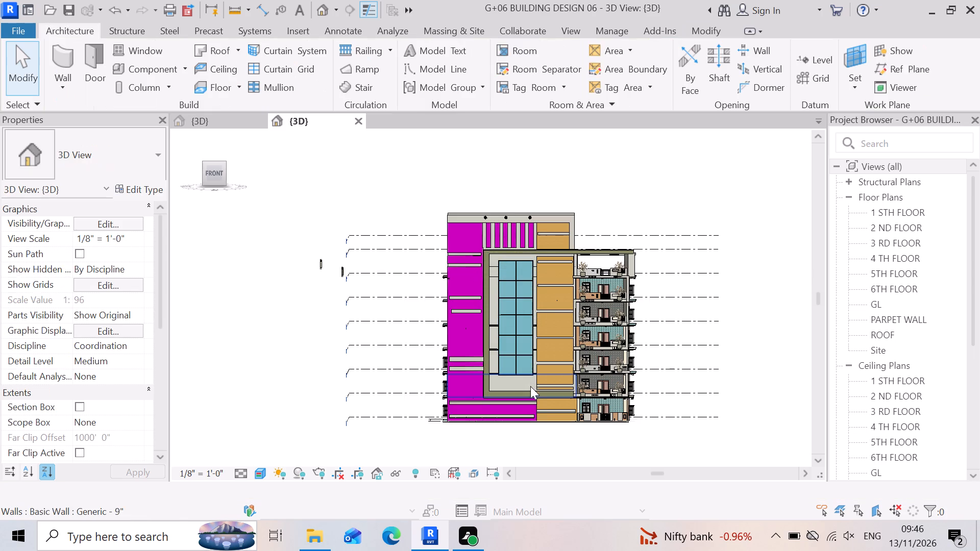
Examine the resized curtain wall in the whole front facade and the balconies, windows and doors beside the wood panels.
scroll(685, 427, "up", 2)
scroll(620, 390, "up", 3)
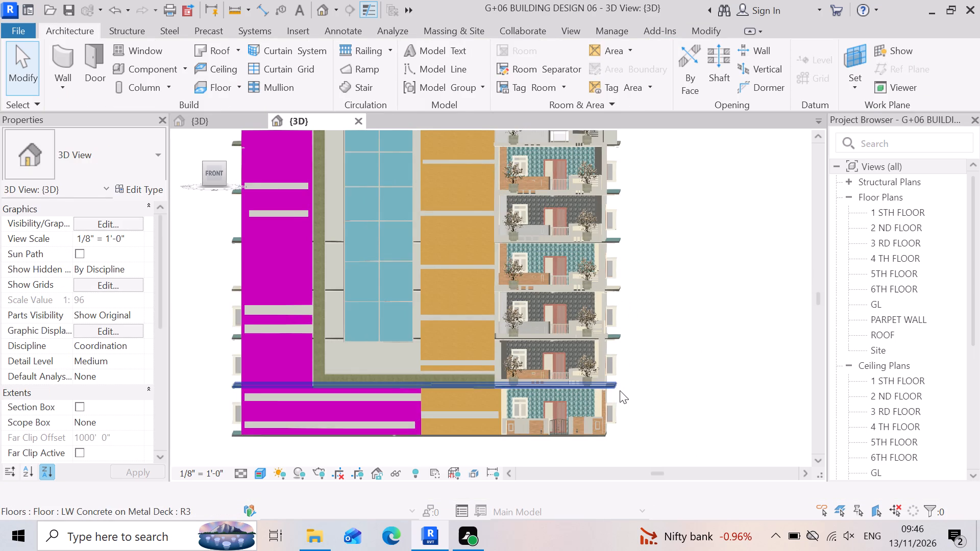
scroll(601, 389, "down", 3)
scroll(628, 277, "up", 2)
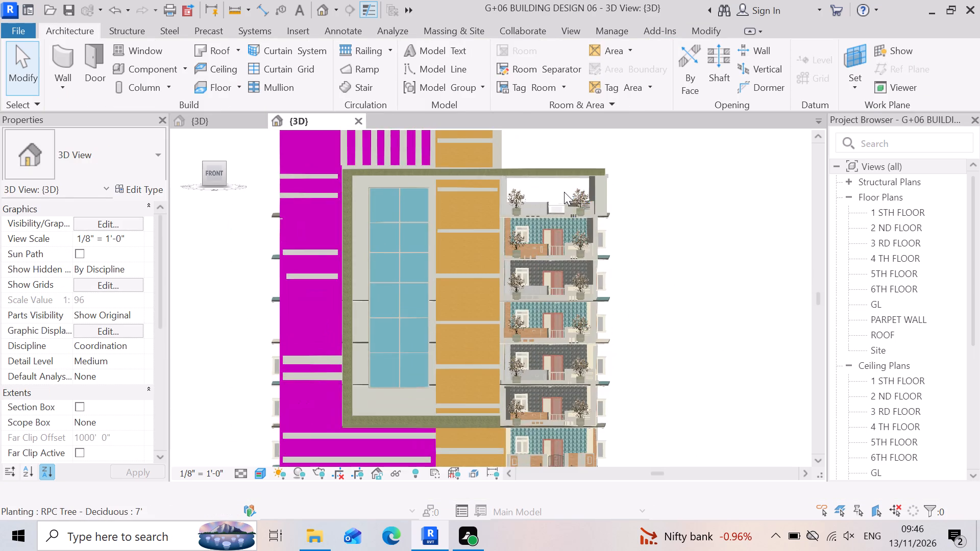
scroll(563, 185, "up", 8)
scroll(435, 251, "up", 6)
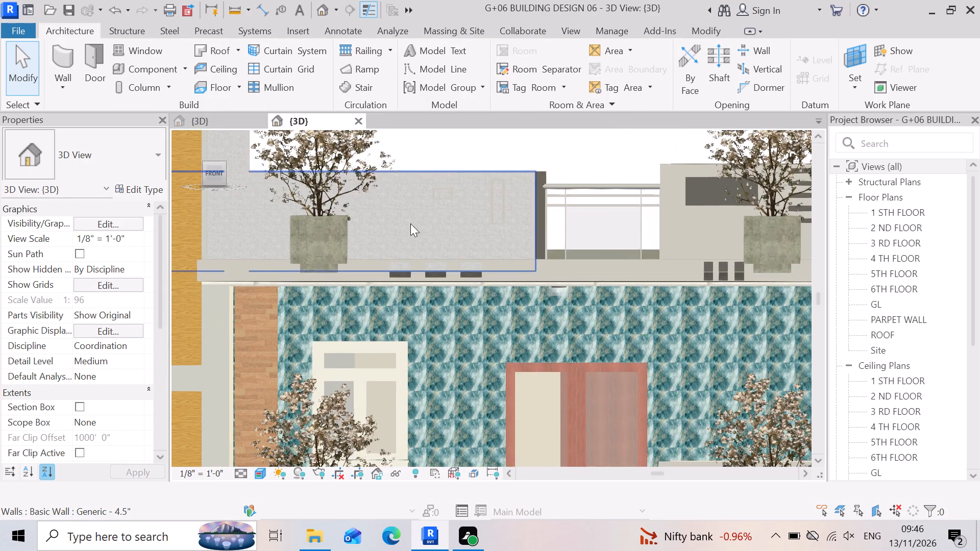
scroll(562, 223, "down", 4)
scroll(522, 258, "up", 8)
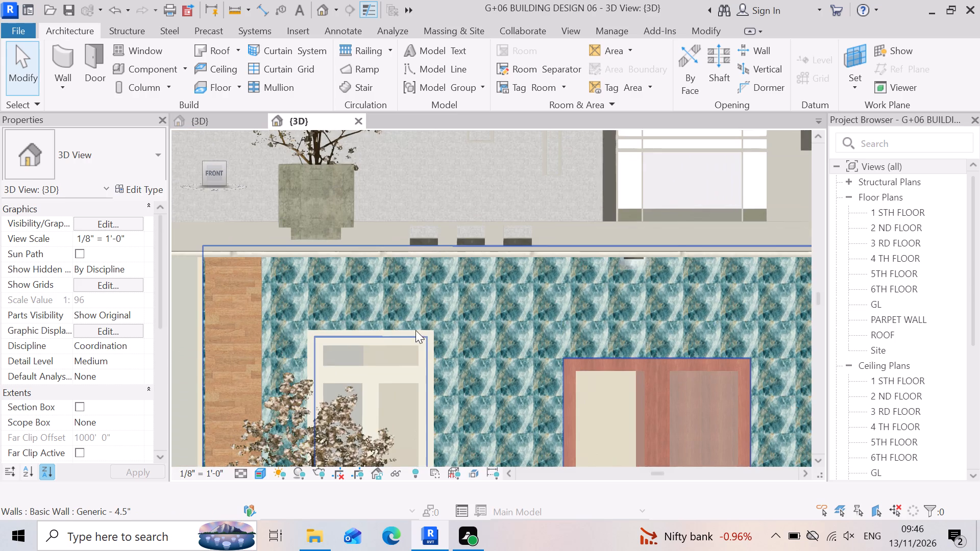
scroll(584, 293, "down", 4)
scroll(522, 318, "down", 2)
scroll(492, 363, "up", 7)
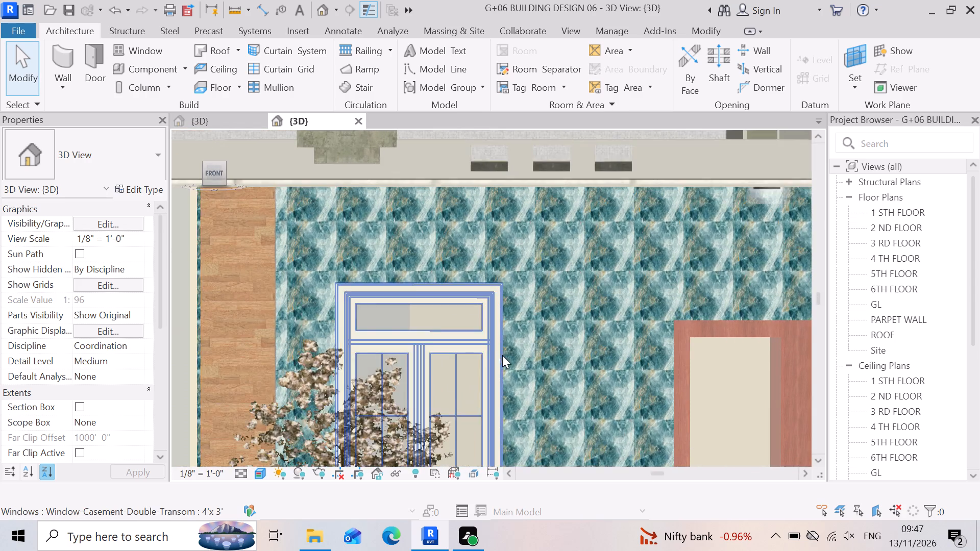
scroll(502, 355, "up", 5)
scroll(542, 294, "down", 12)
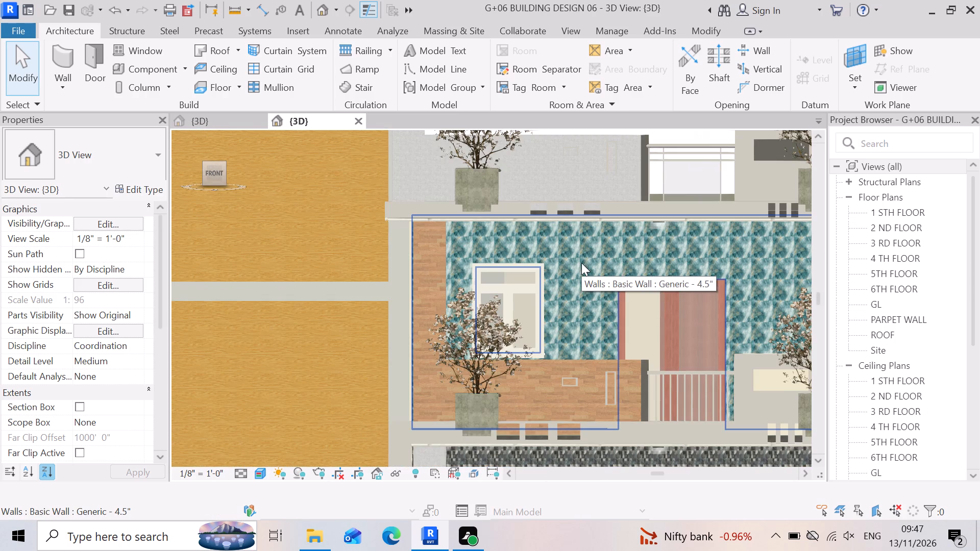
scroll(675, 297, "down", 11)
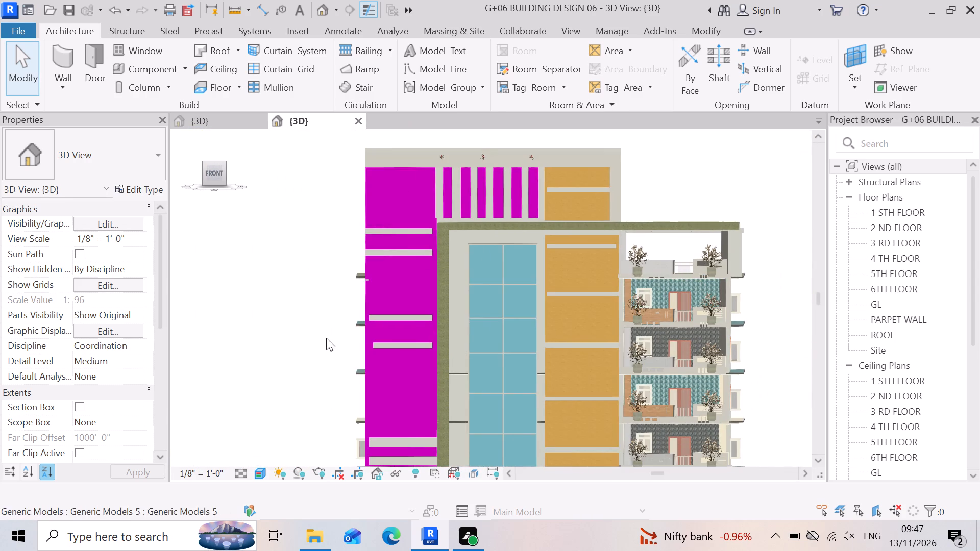
scroll(670, 278, "down", 2)
scroll(583, 327, "down", 3)
scroll(633, 367, "up", 3)
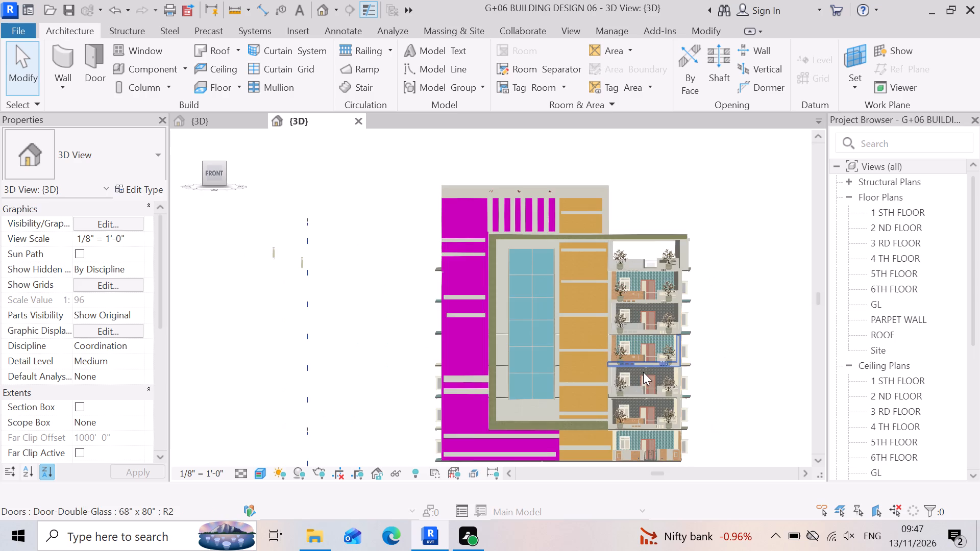
scroll(513, 319, "down", 3)
scroll(681, 350, "up", 3)
scroll(620, 293, "down", 4)
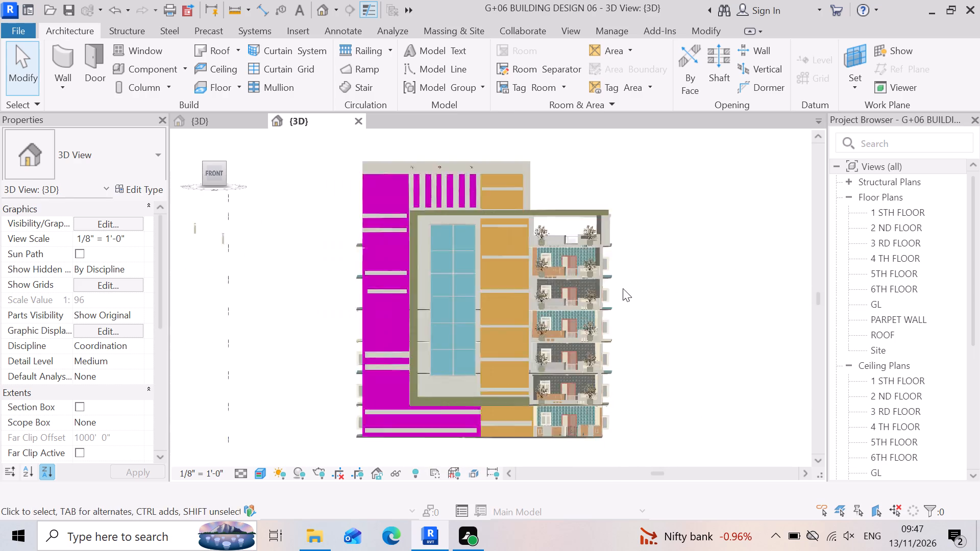
scroll(412, 256, "up", 2)
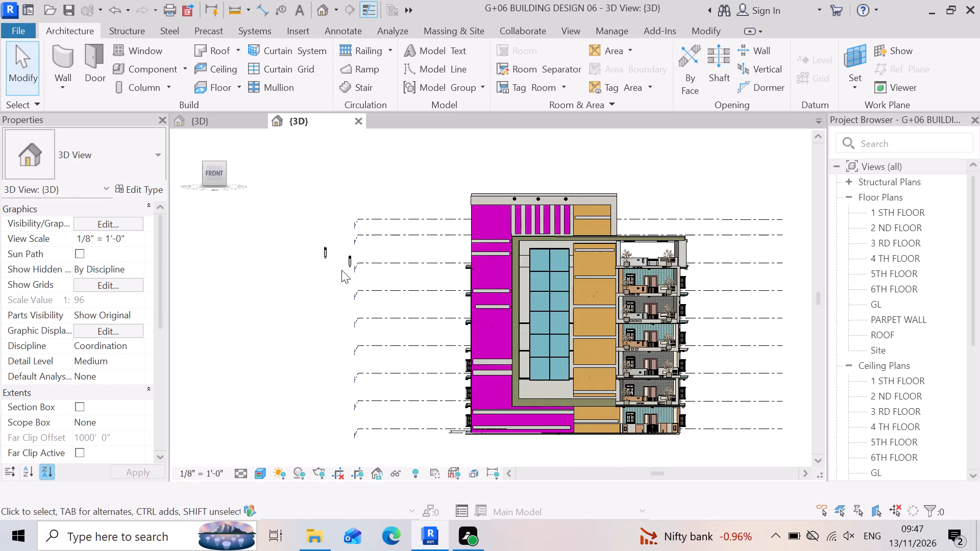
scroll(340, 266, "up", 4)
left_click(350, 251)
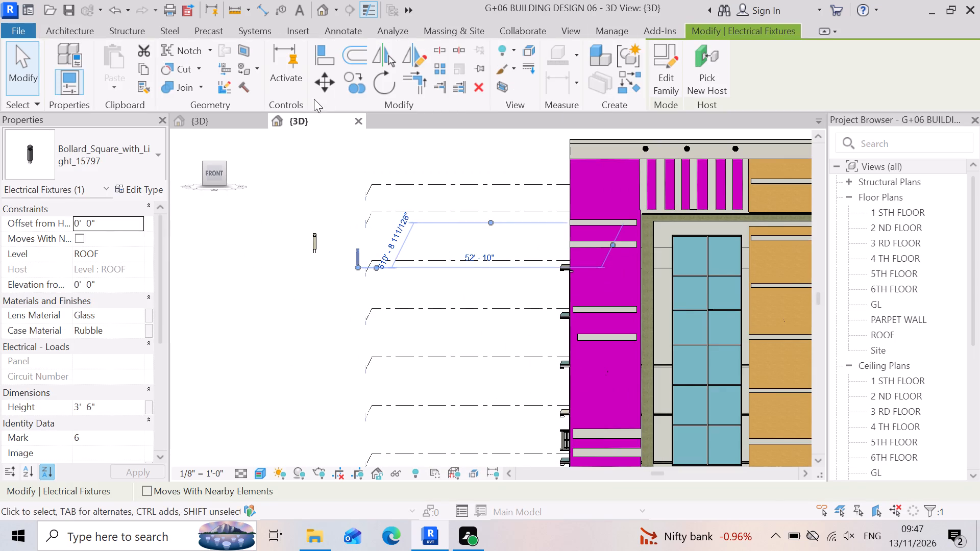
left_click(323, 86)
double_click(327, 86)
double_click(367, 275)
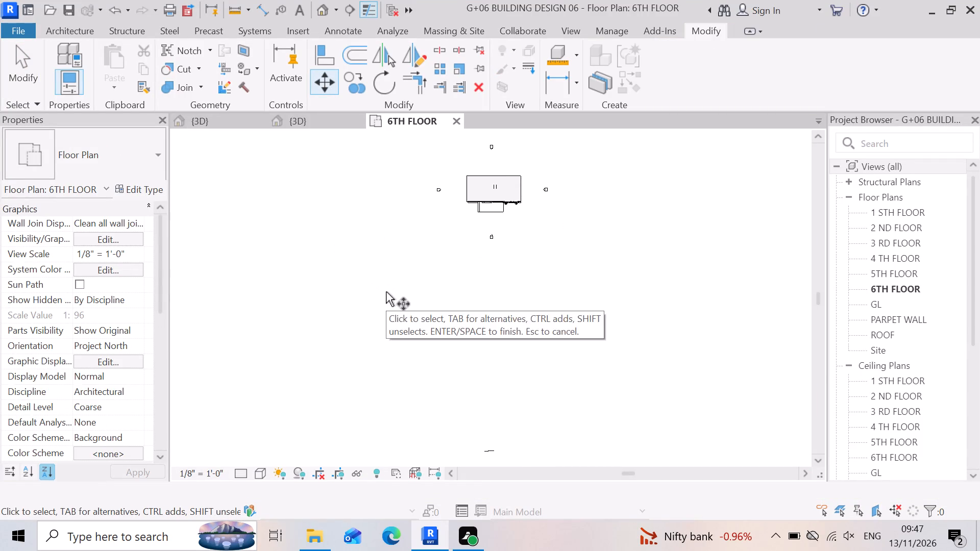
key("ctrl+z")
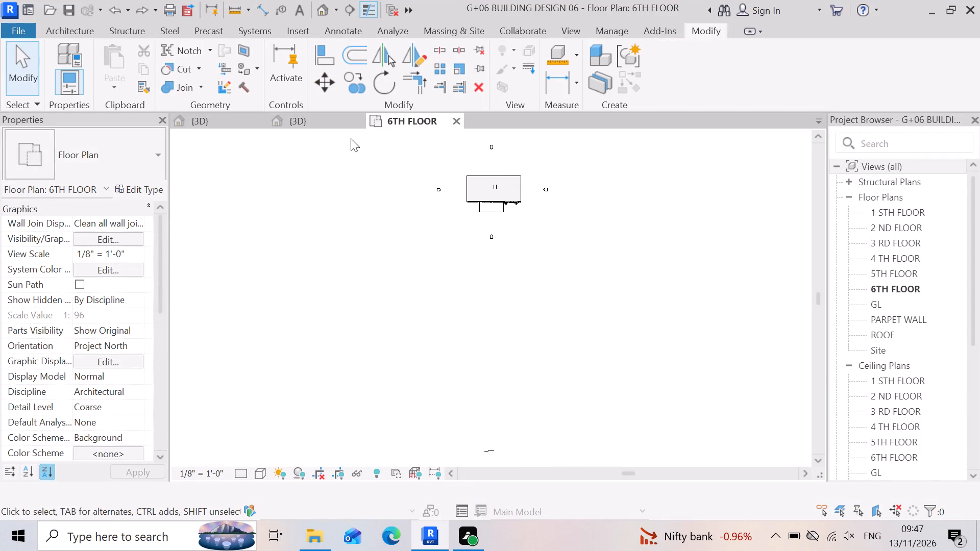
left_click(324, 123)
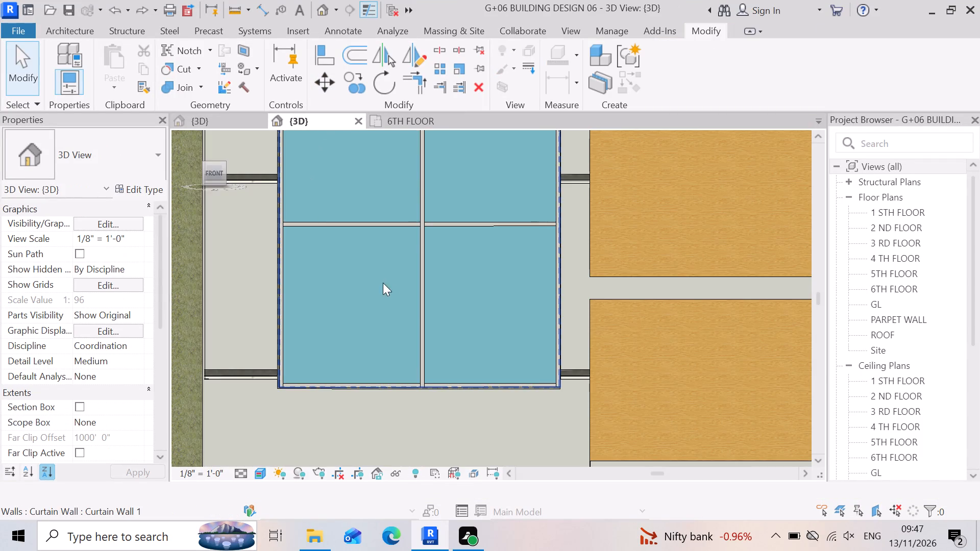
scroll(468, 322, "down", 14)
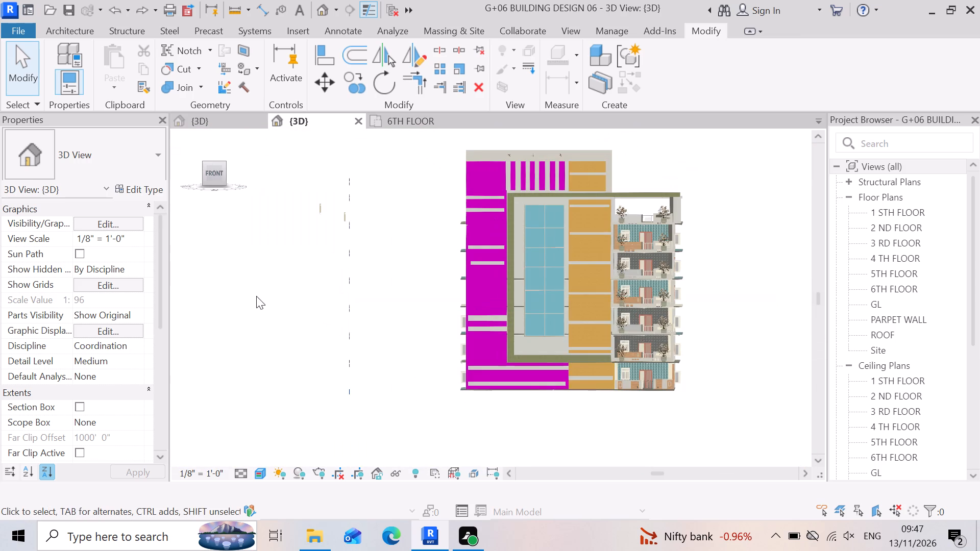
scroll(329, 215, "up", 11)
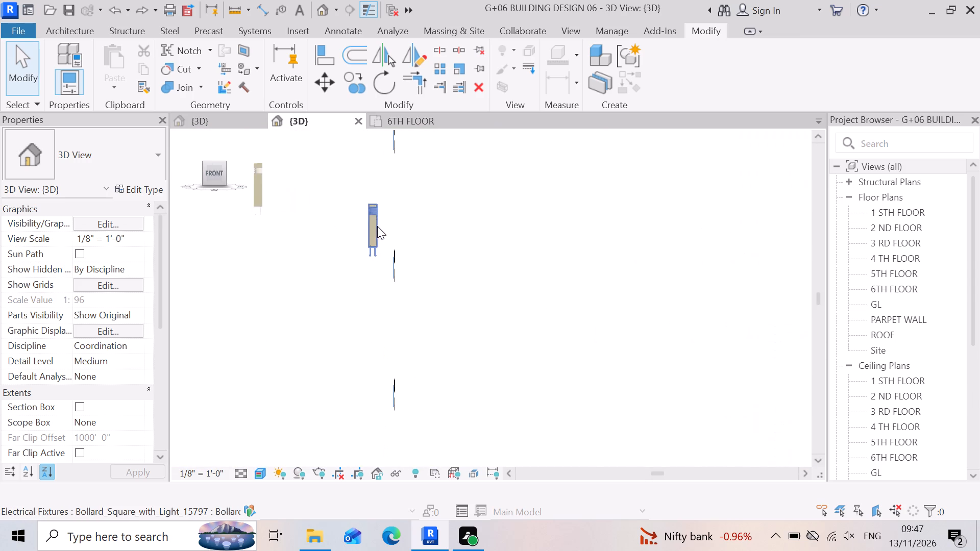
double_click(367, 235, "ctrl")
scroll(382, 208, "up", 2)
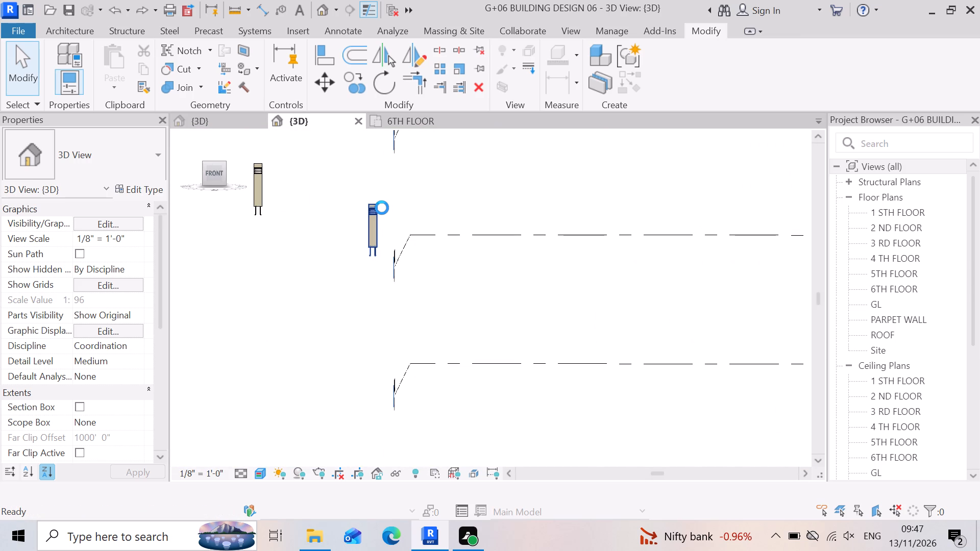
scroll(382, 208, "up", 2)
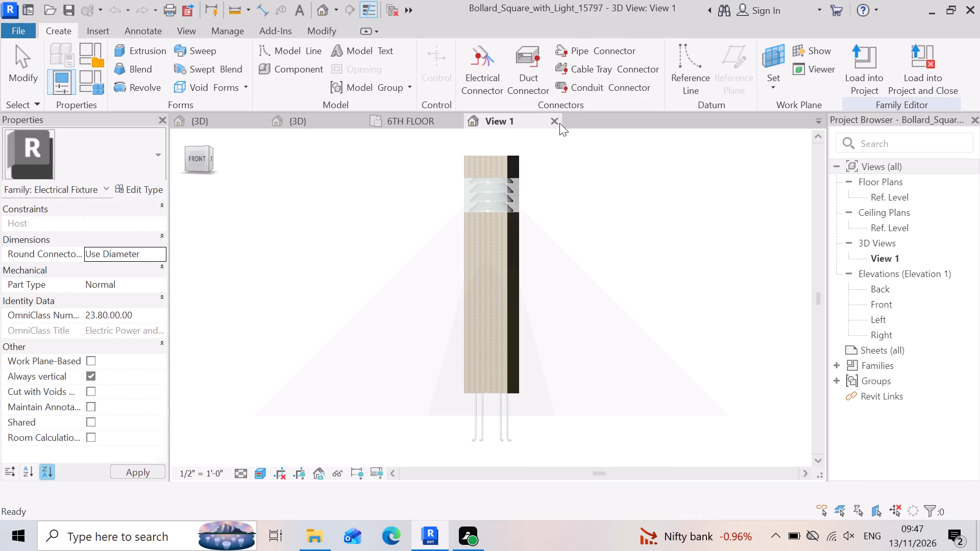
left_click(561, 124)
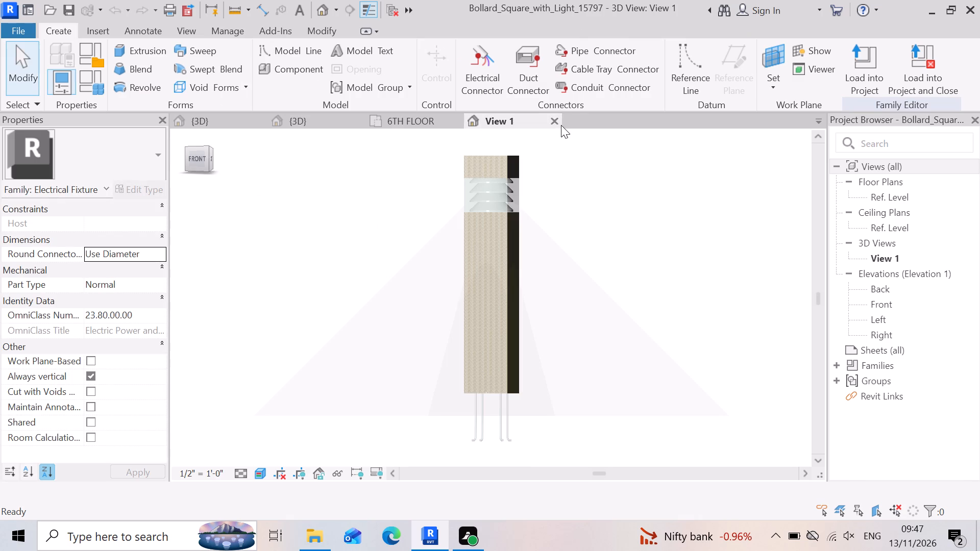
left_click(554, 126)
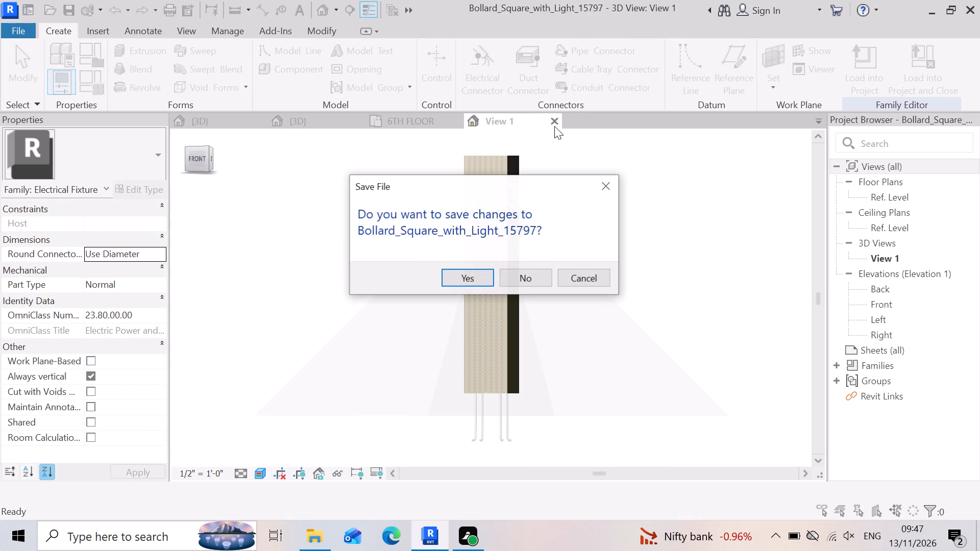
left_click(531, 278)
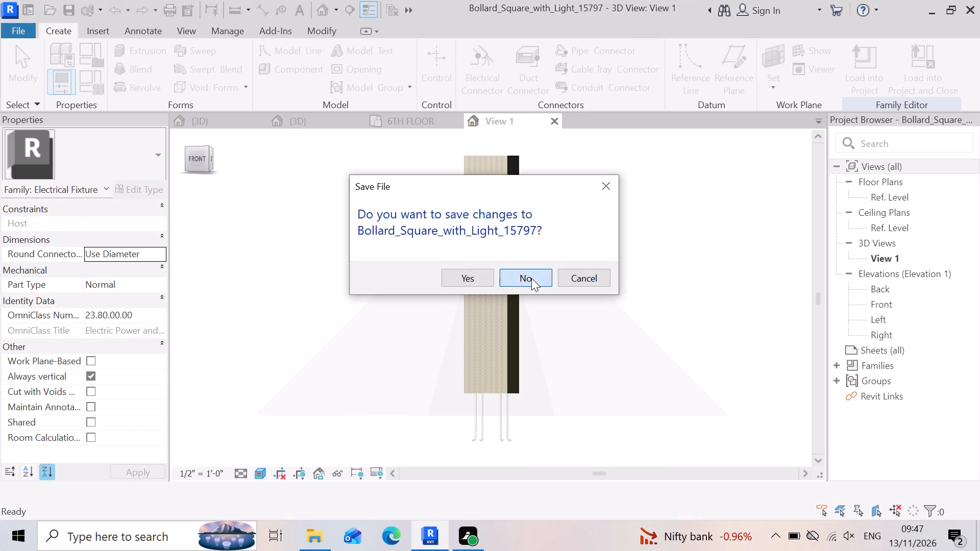
Move the stray square bollard light nearer the building horizontally onto the magenta wall at roof level.
scroll(518, 267, "down", 7)
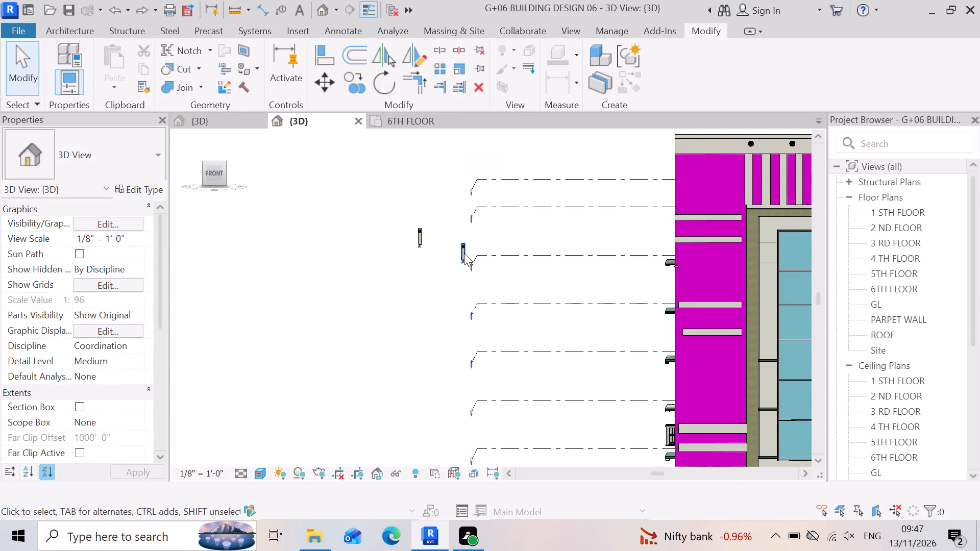
left_click(464, 253)
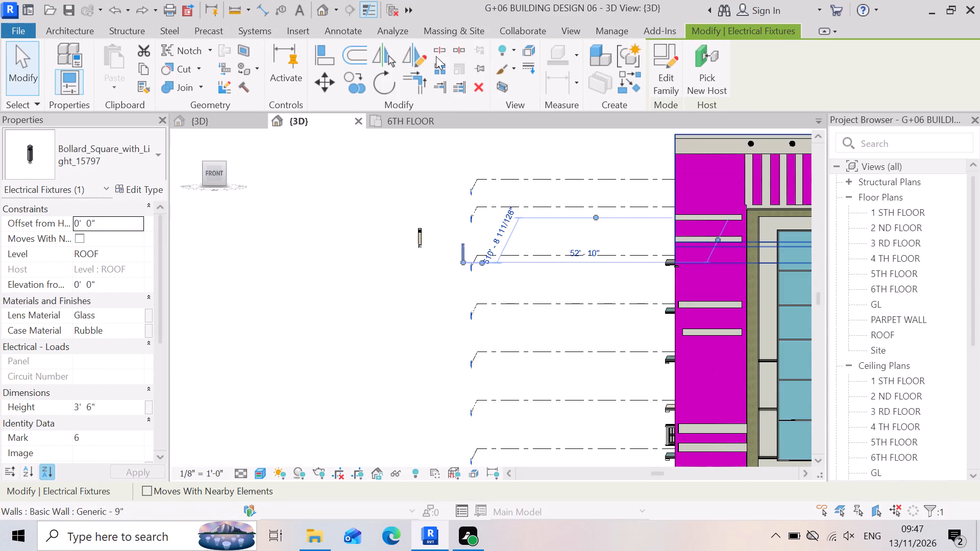
left_click(326, 86)
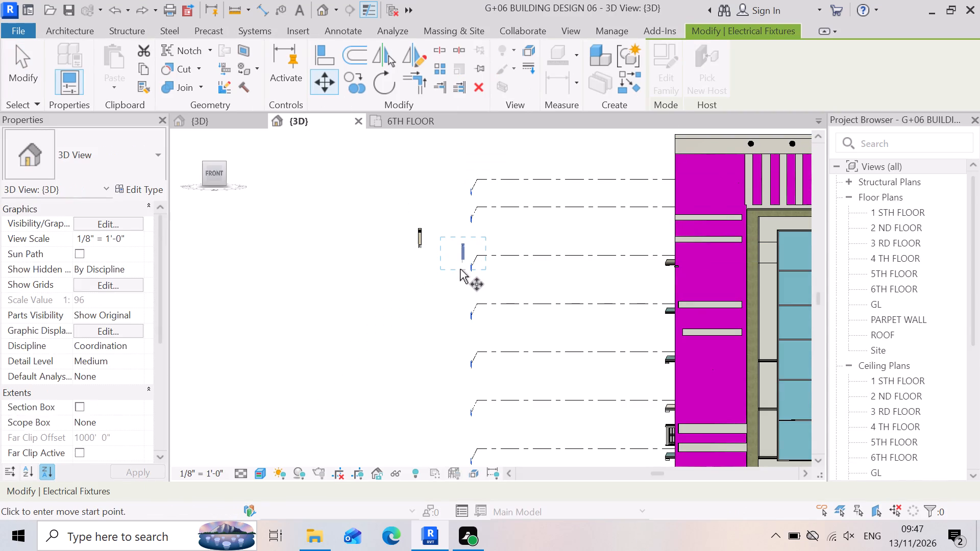
left_click(464, 260)
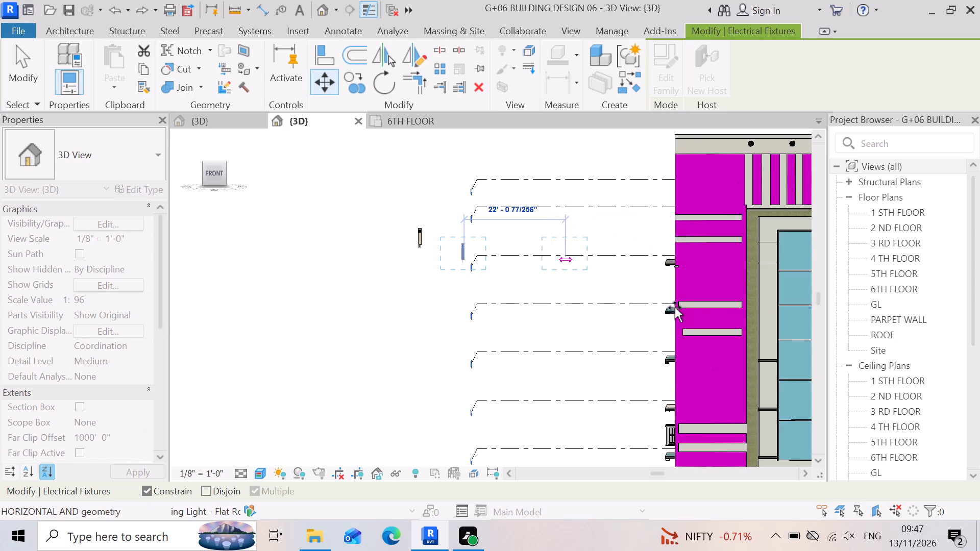
left_click(706, 307)
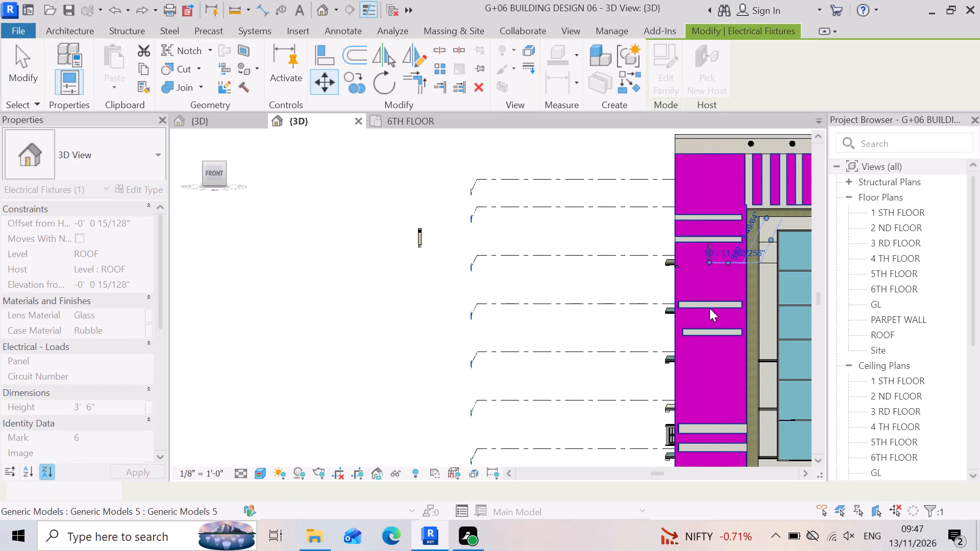
Move the remaining stray square bollard light horizontally onto the top wood panel beside the curtain wall.
left_click(413, 241)
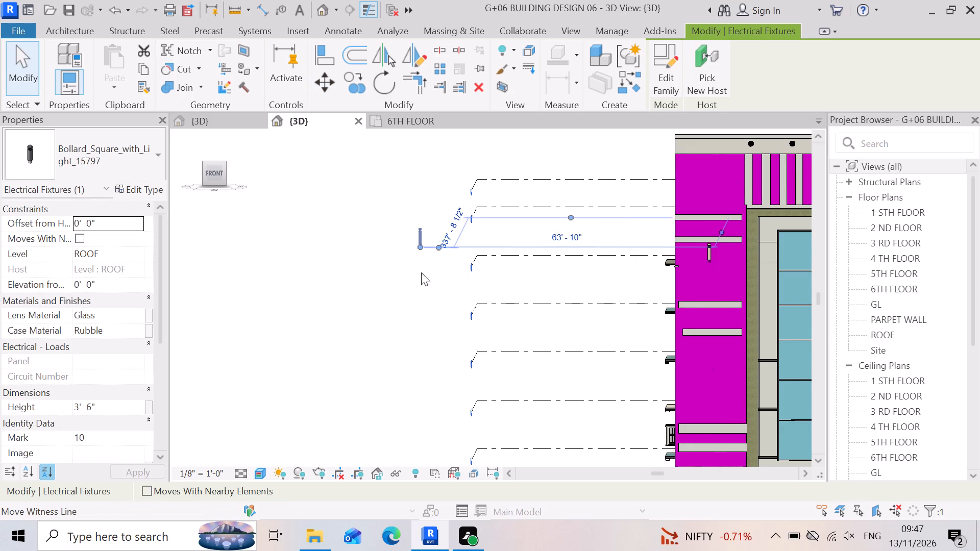
left_click(328, 91)
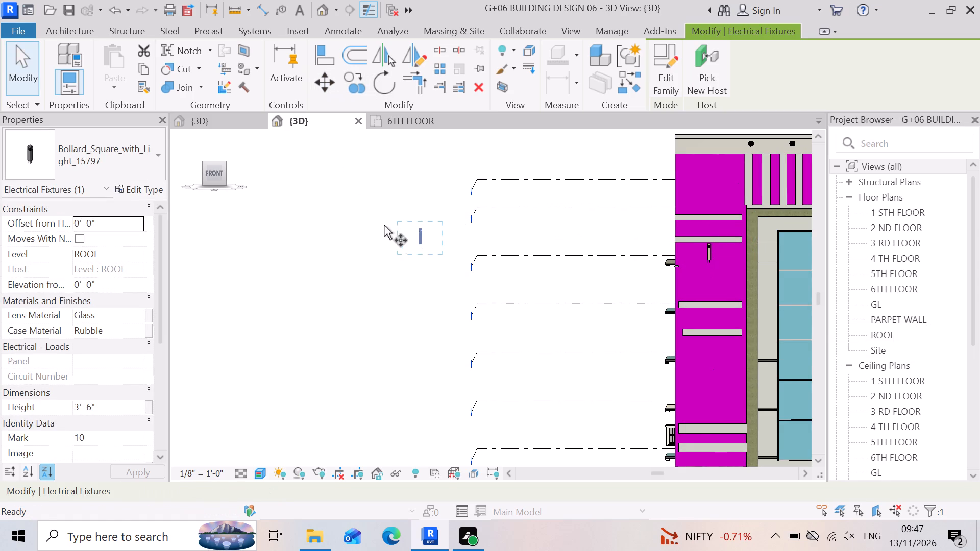
left_click(426, 242)
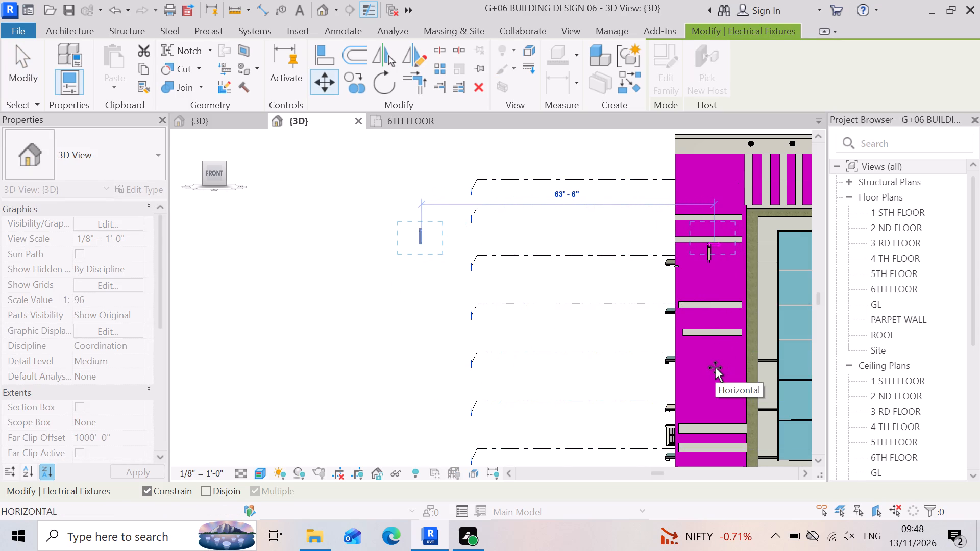
scroll(693, 371, "down", 7)
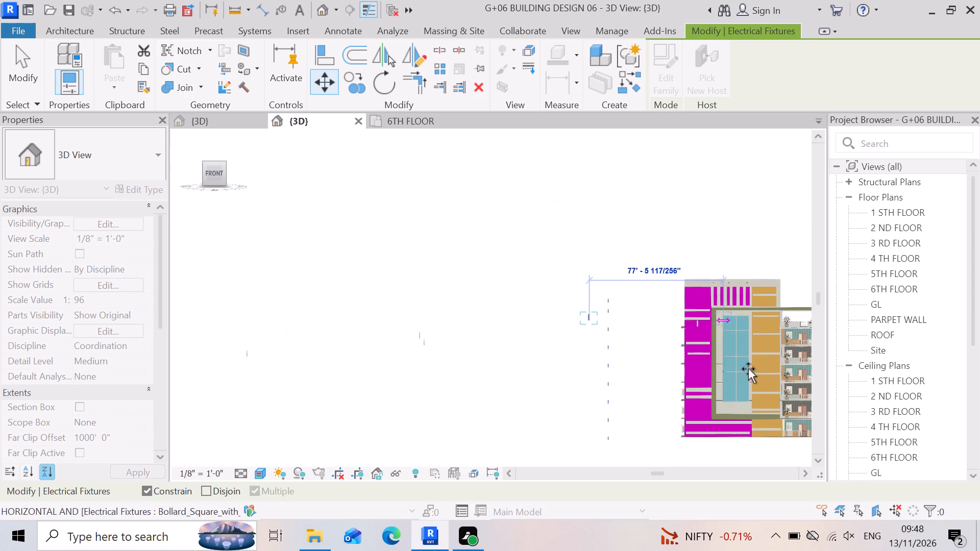
scroll(779, 367, "up", 8)
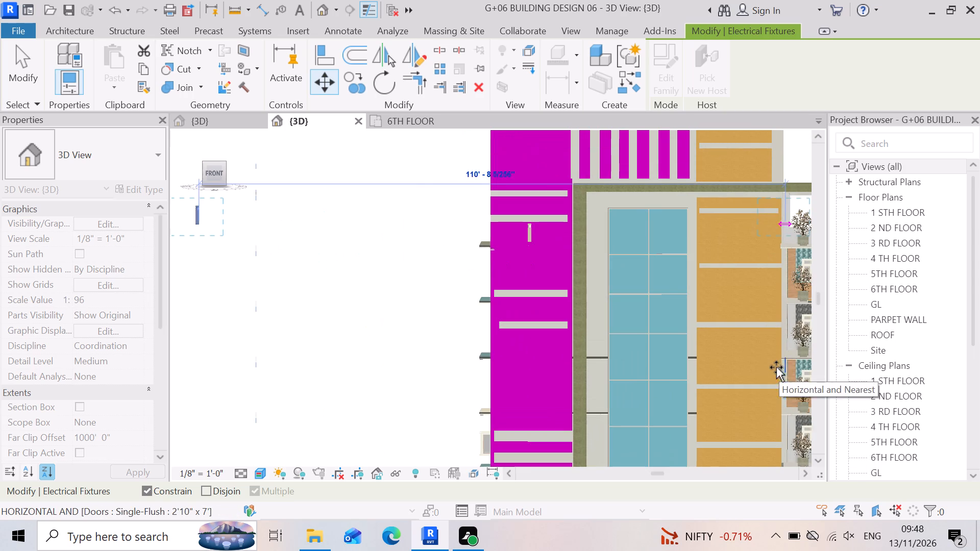
left_click(736, 357)
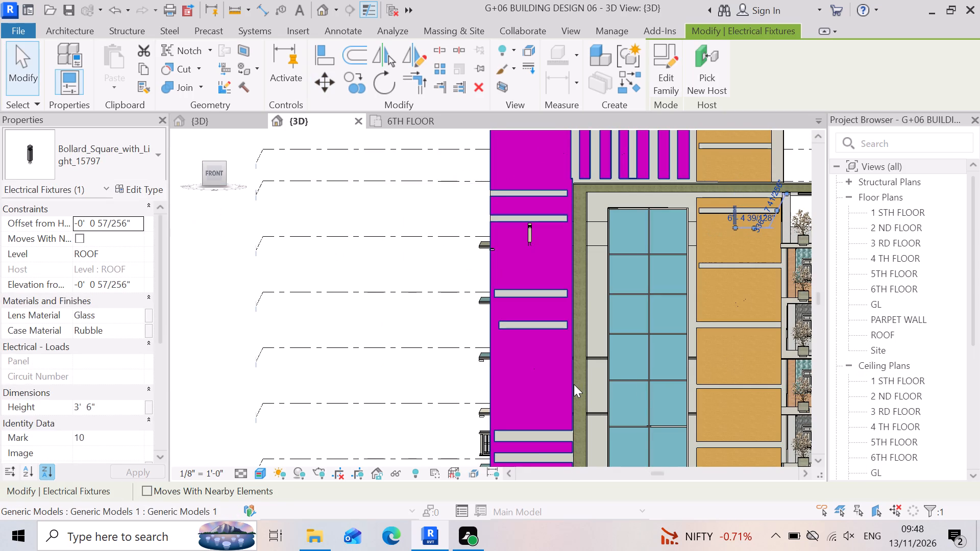
key("Escape")
Lower the bollard light on the wood panel to an offset of about -4'-2" from the ROOF level.
scroll(739, 238, "up", 6)
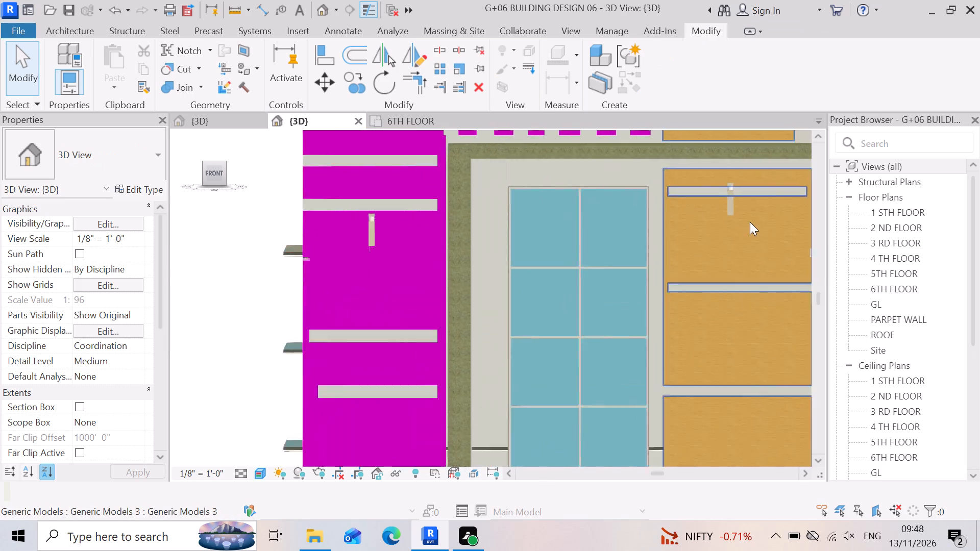
scroll(750, 222, "up", 4)
left_click(699, 205)
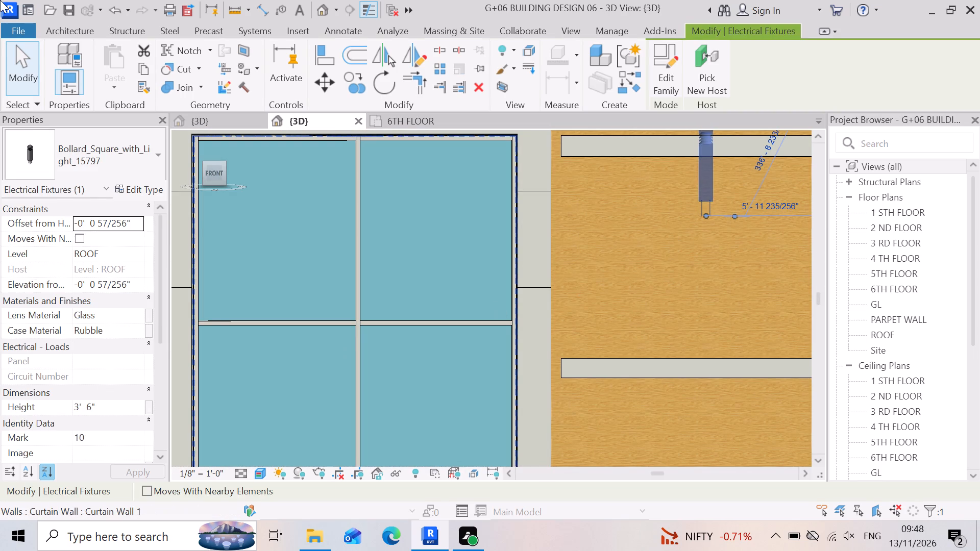
key("Down")
key("Down")
key("Down")
key("Down")
key("Down")
key("Down")
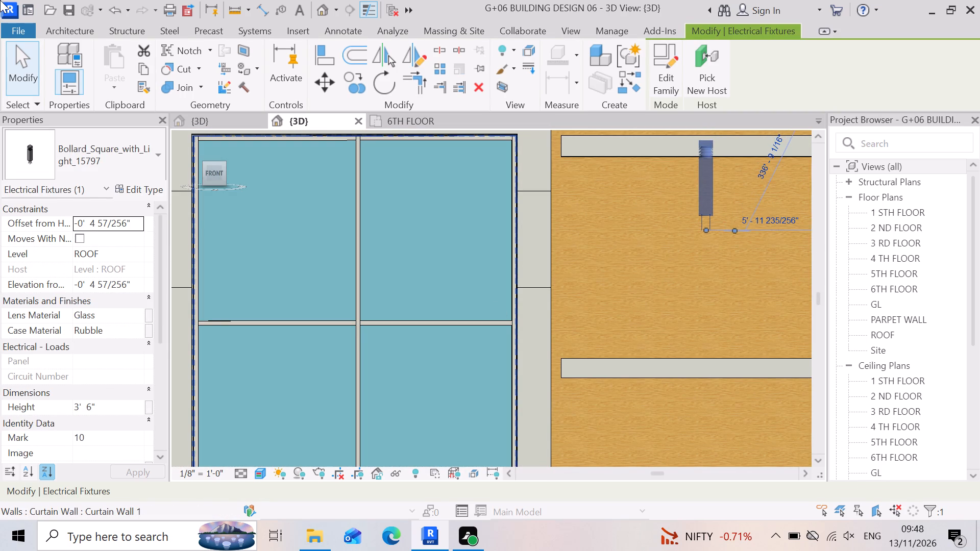
key("Down")
key("Down")
key("Down")
key("Down")
key("Down")
key("Down")
key("Down")
key("Down")
key("Down")
key("Down")
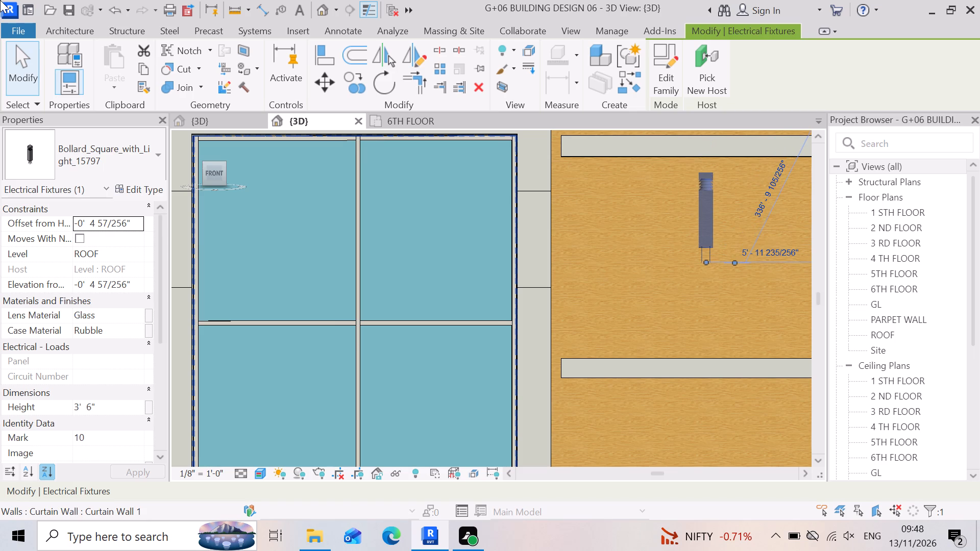
key("Down")
key("Down")
key("Down")
key("Down")
key("Down")
key("Down")
key("Down")
key("Down")
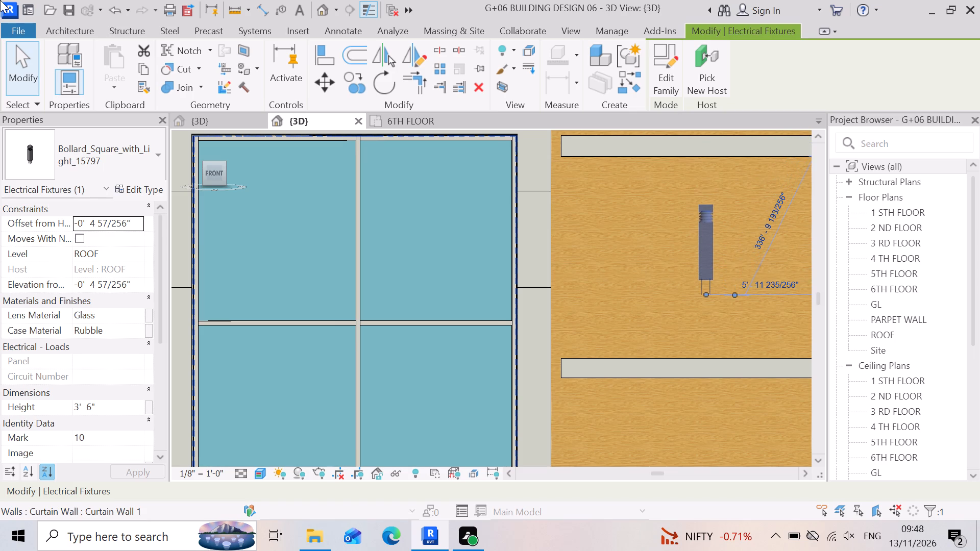
key("Down")
Nudge the same bollard light sideways, away from the curtain wall, towards the middle of the wood panel.
key("Right")
key("Right")
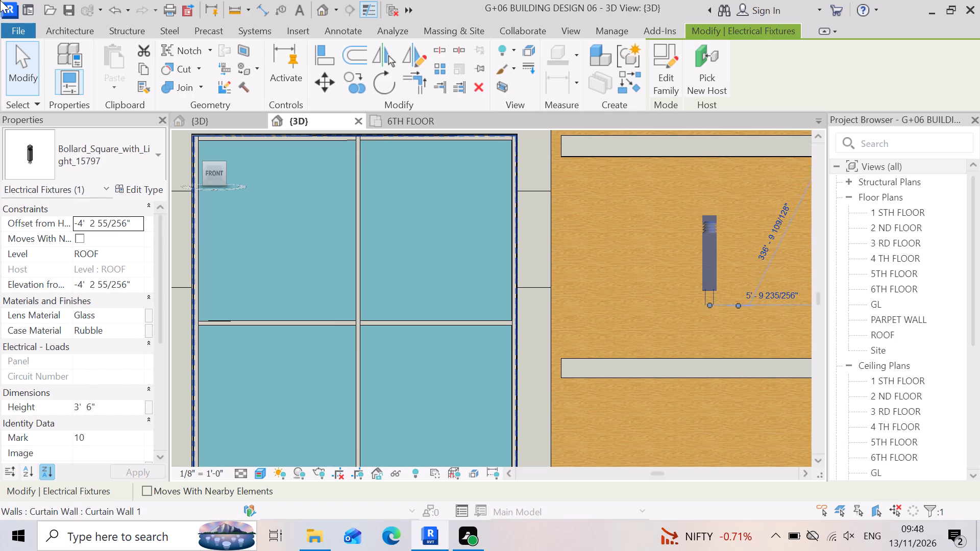
key("Right")
key("Right")
key("Right")
key("Right")
key("Escape")
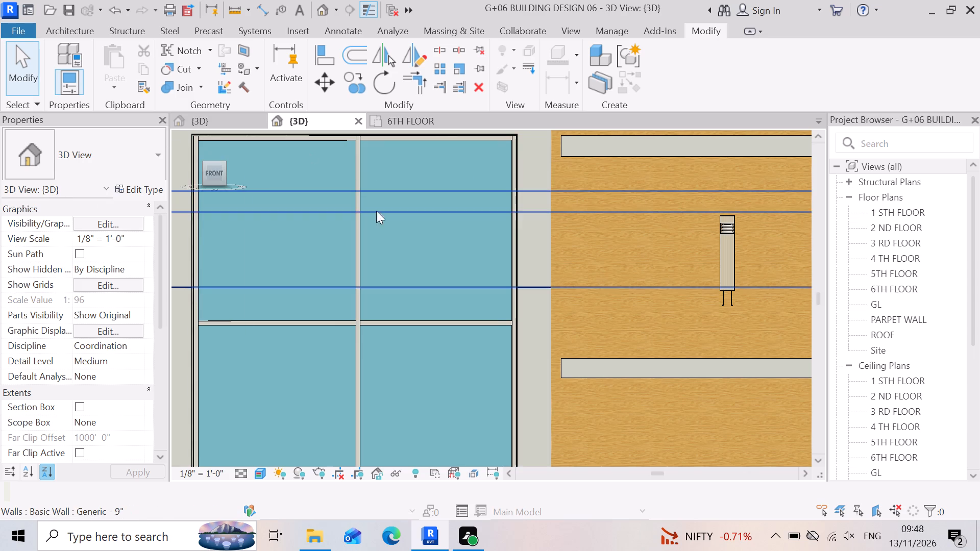
Lower the bollard light on the magenta wall to an offset of about -3'-8" from the ROOF level.
scroll(655, 220, "down", 8)
scroll(686, 247, "up", 6)
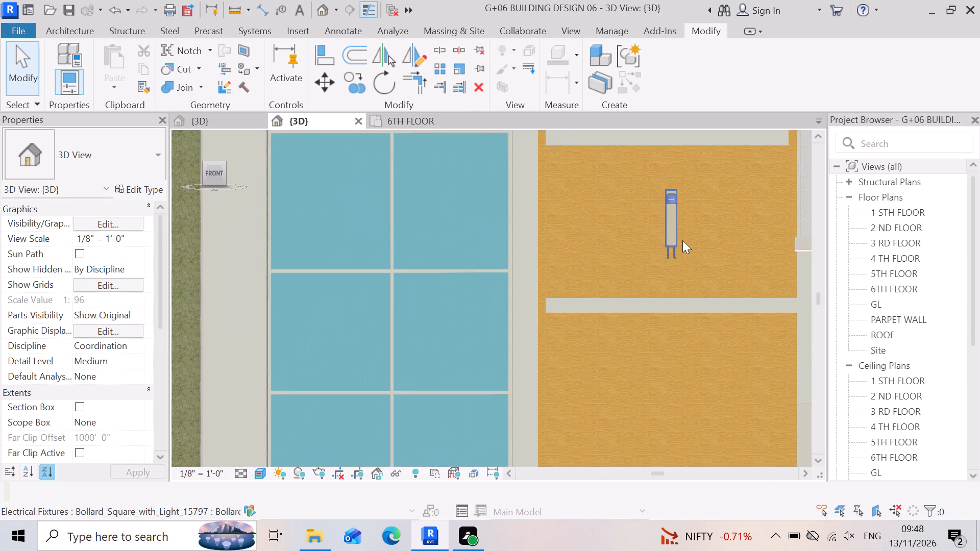
left_click(672, 231)
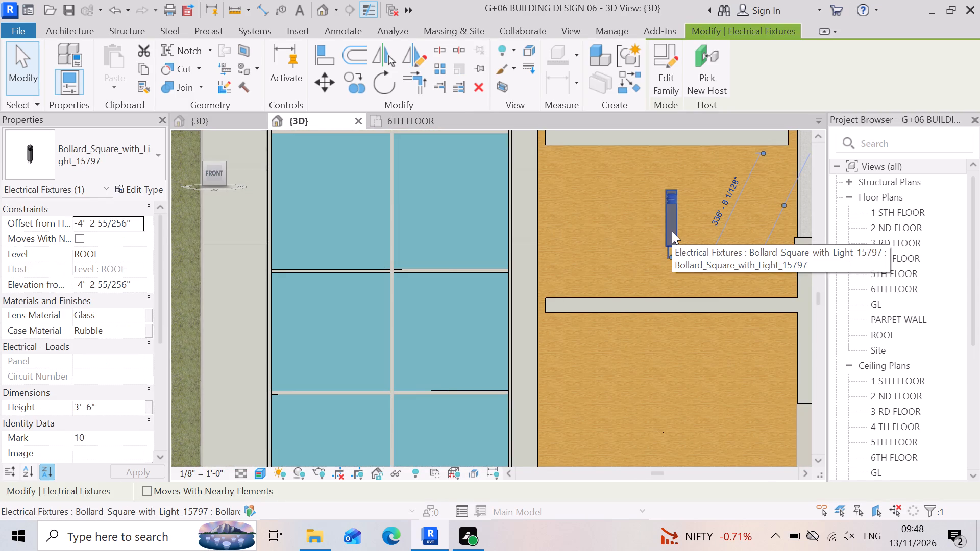
scroll(614, 273, "down", 9)
scroll(516, 266, "up", 1)
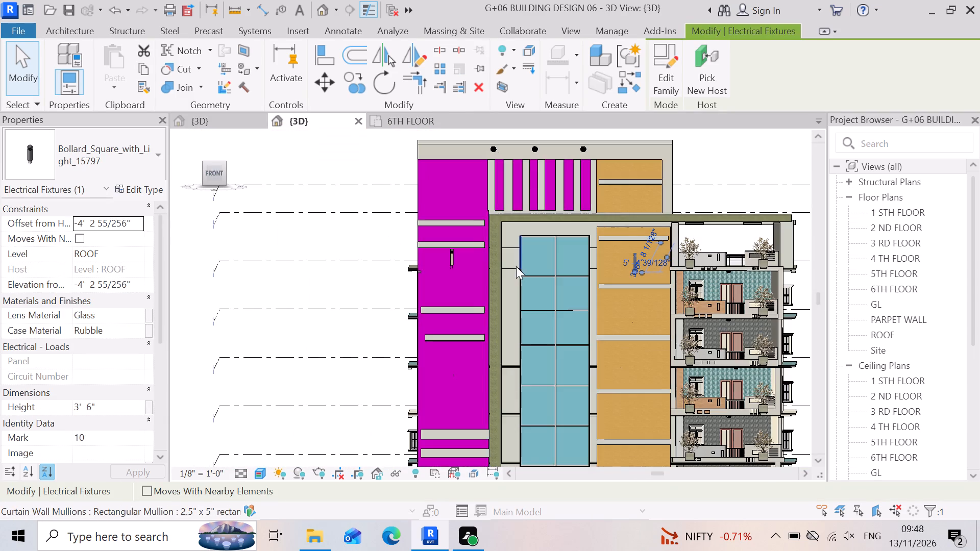
scroll(516, 266, "up", 1)
scroll(391, 220, "up", 4)
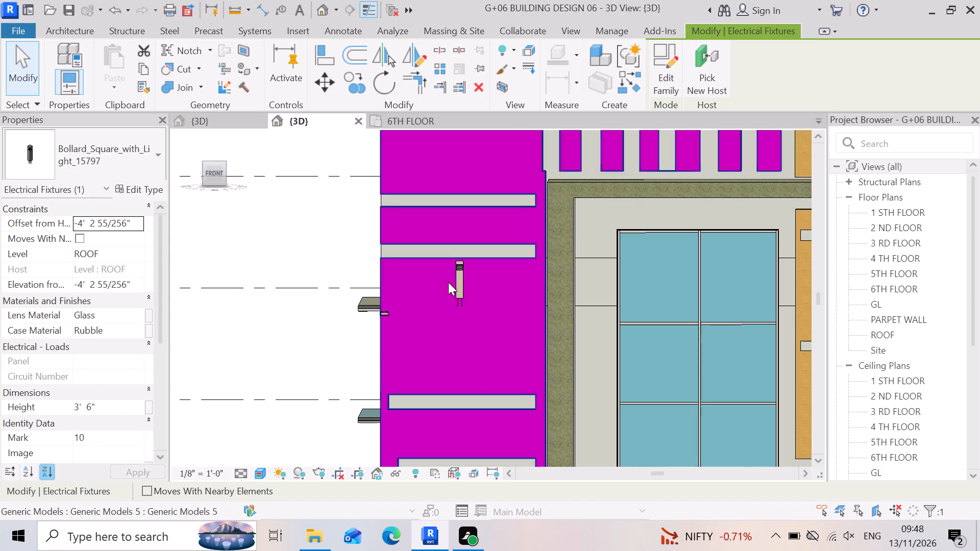
left_click(459, 286)
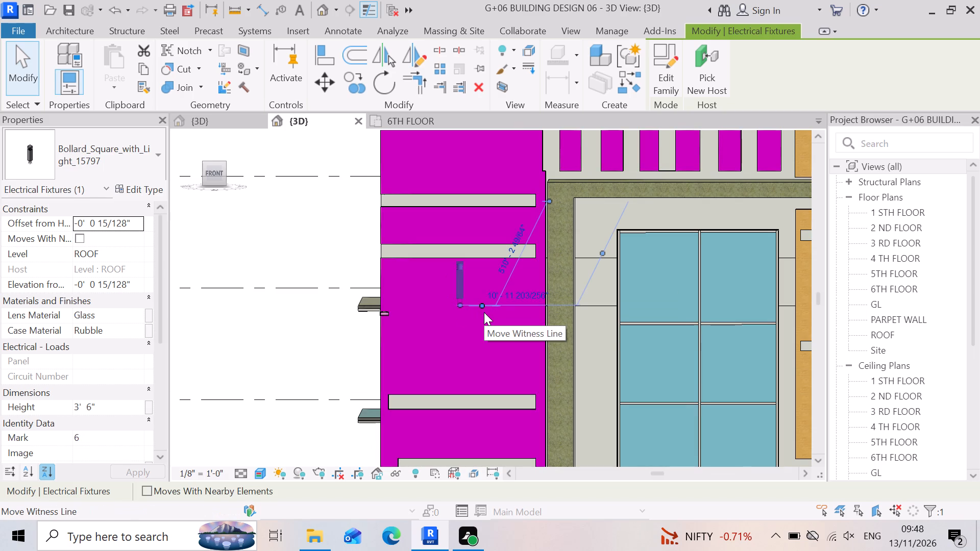
key("Down")
key("Down")
key("Down")
key("Down")
key("Down")
key("Down")
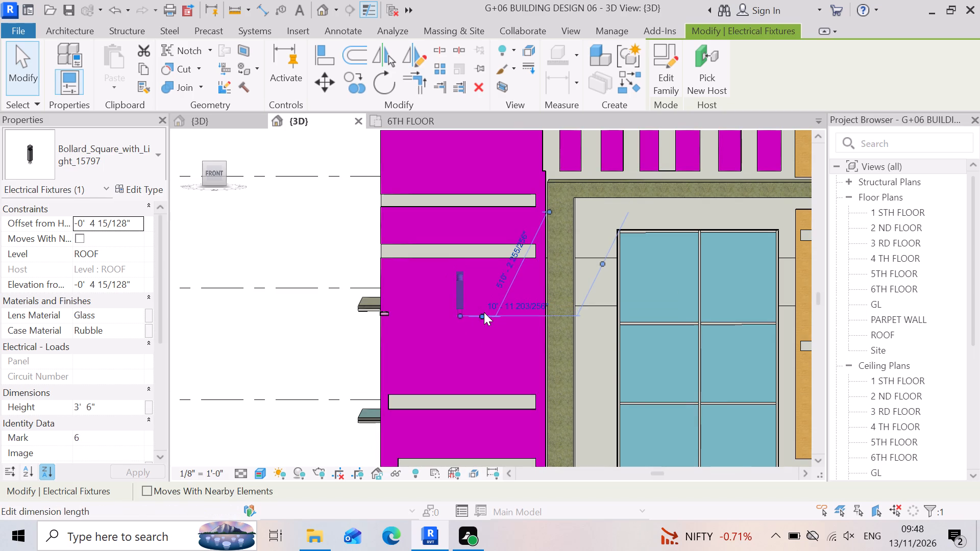
key("Down")
key("Down")
key("Down")
key("Down")
key("Down")
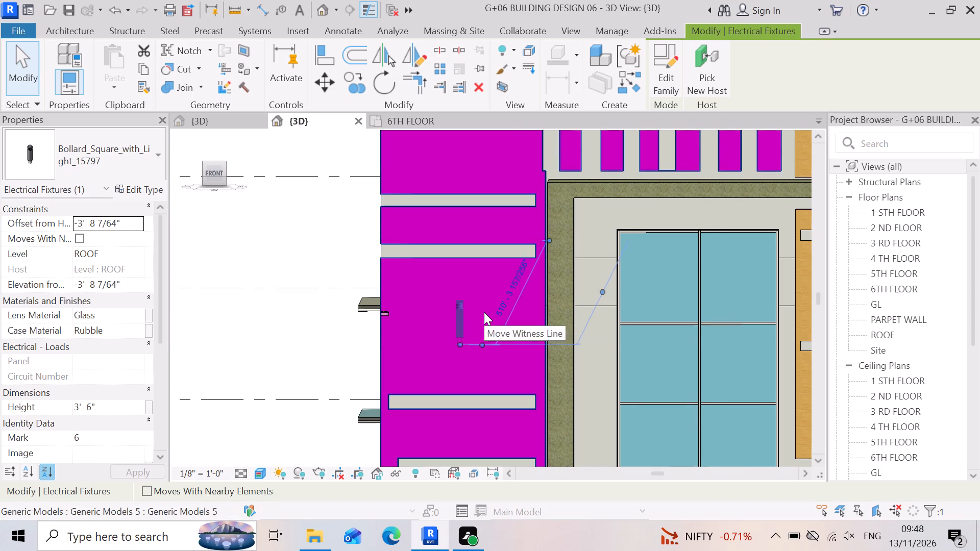
scroll(448, 299, "down", 8)
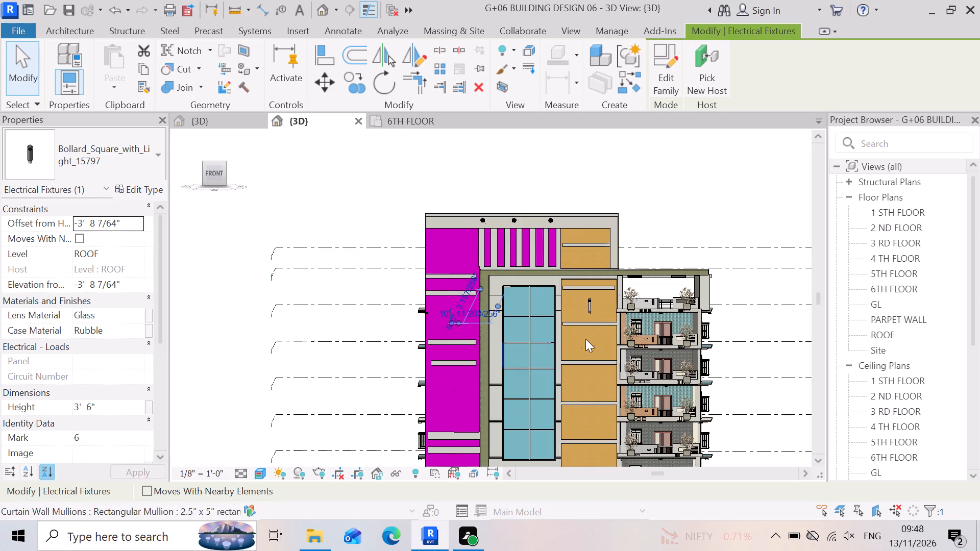
scroll(598, 327, "up", 5)
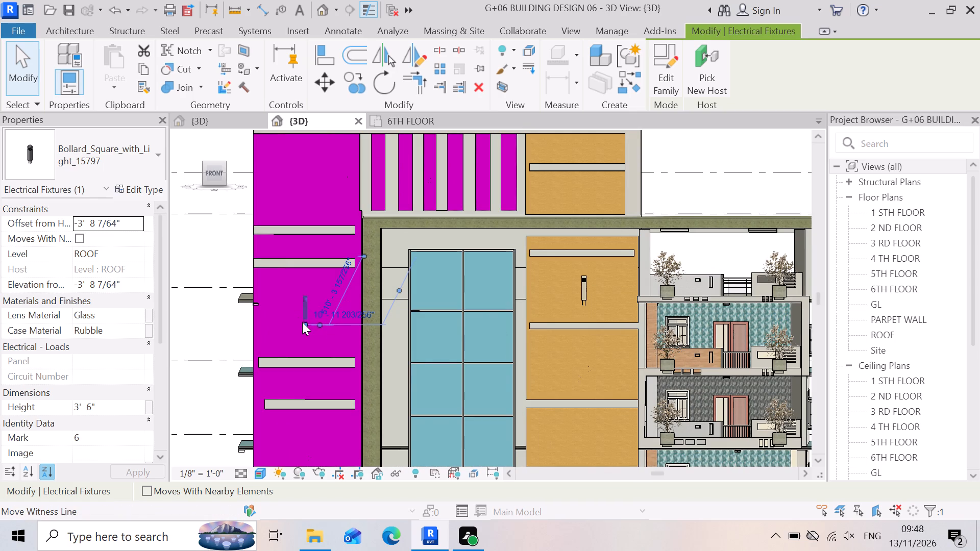
key("Escape")
Copy the magenta wall's bollard light up above the two upper bands, and from there about 39'-6" across onto the uppermost wood panel.
scroll(421, 343, "down", 4)
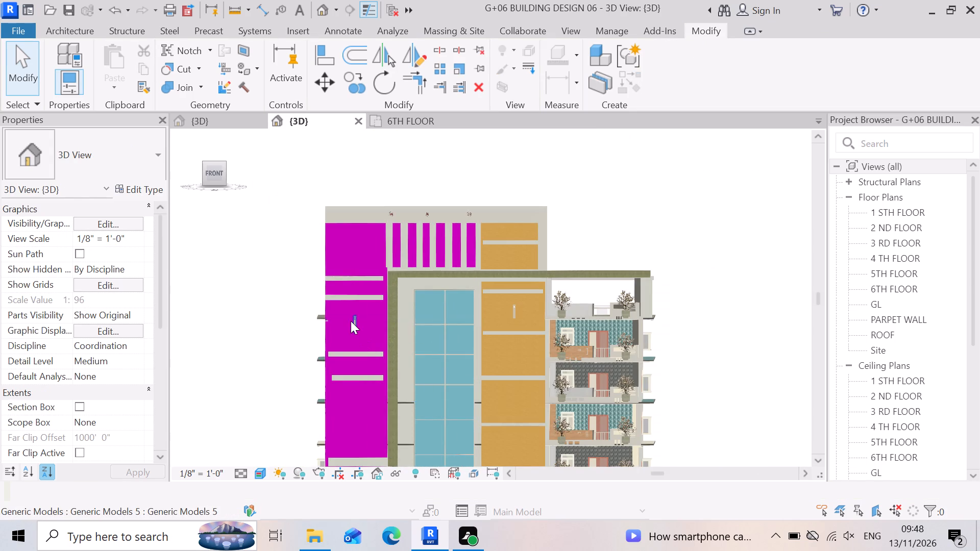
scroll(359, 319, "up", 1)
left_click(350, 327)
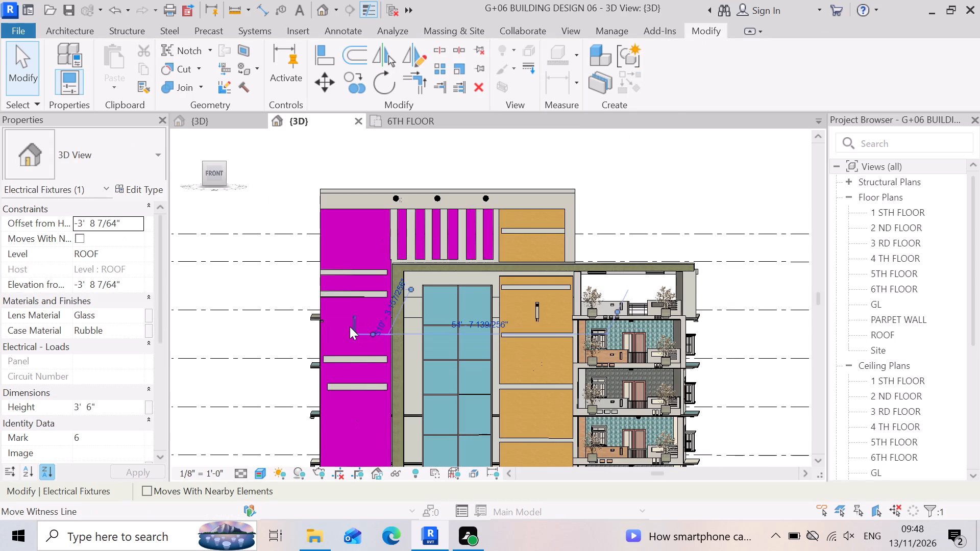
left_click(345, 85)
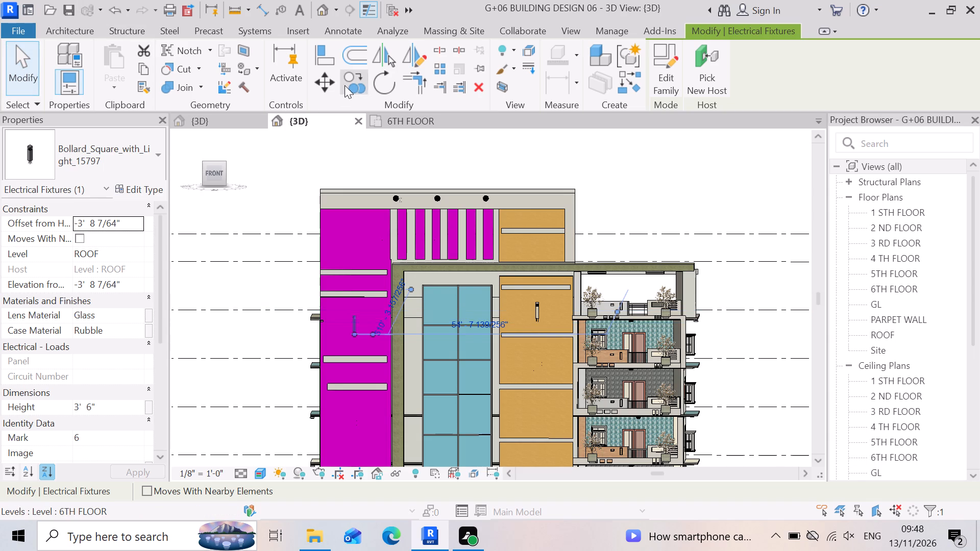
left_click(352, 322)
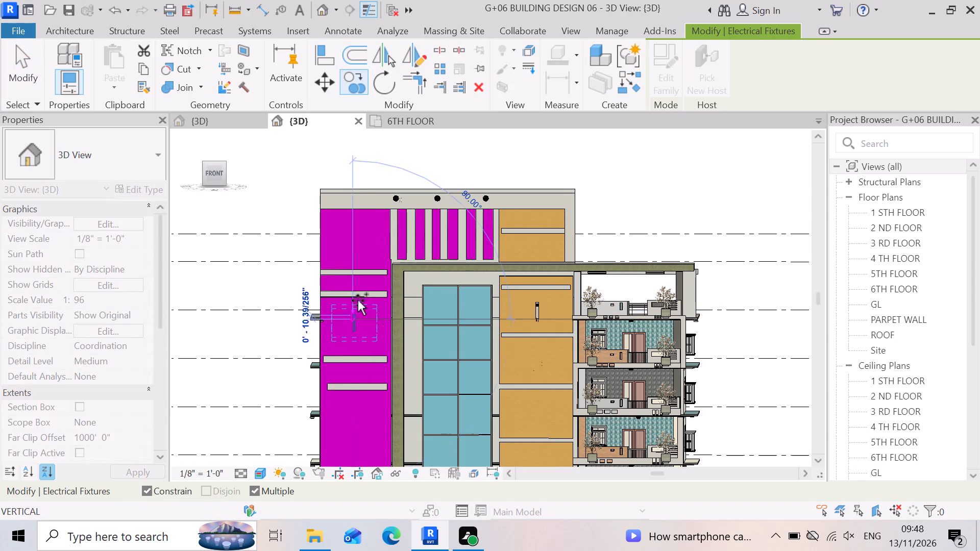
left_click(362, 229)
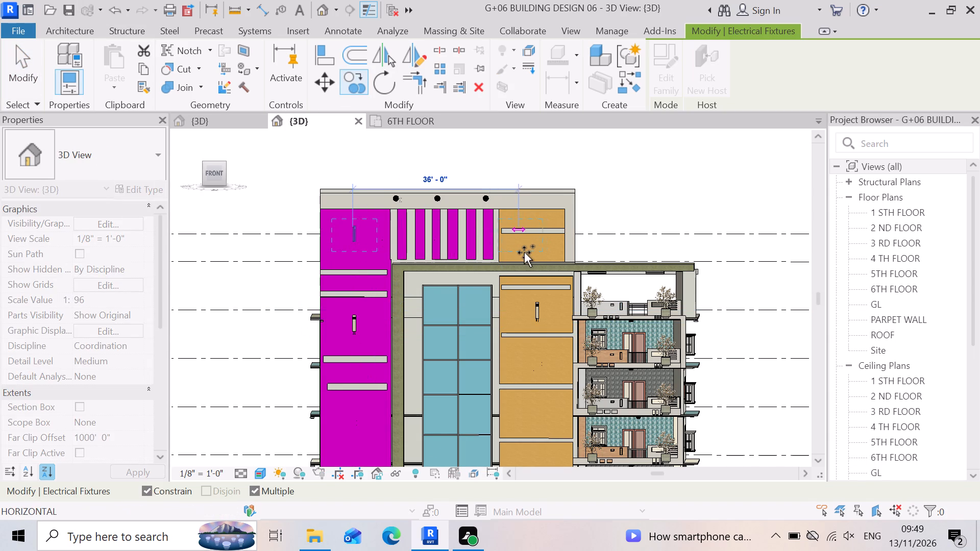
left_click(534, 252)
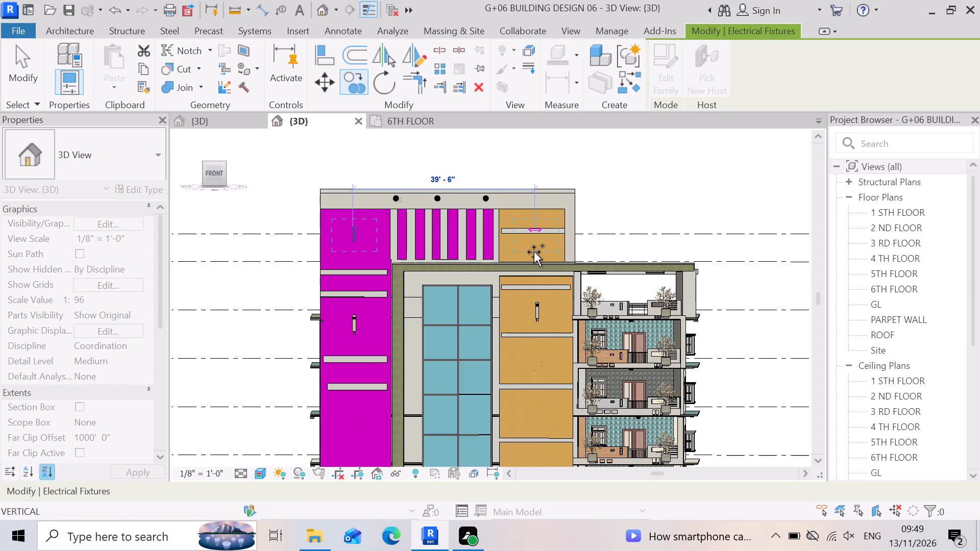
Copy the bollard light down about 38'-0" to the third wood panel inside the frame and about 22'-0" further to the fifth.
scroll(534, 252, "down", 3)
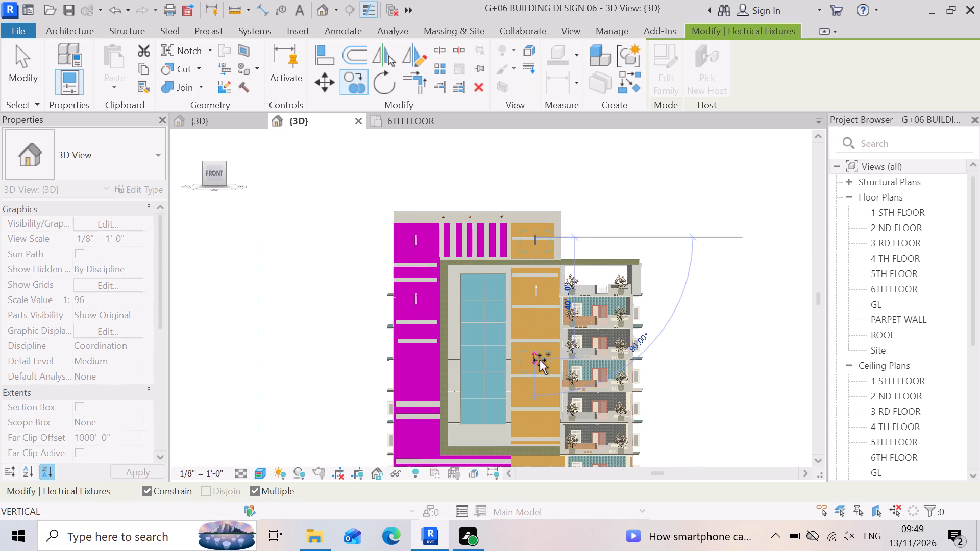
scroll(540, 361, "up", 4)
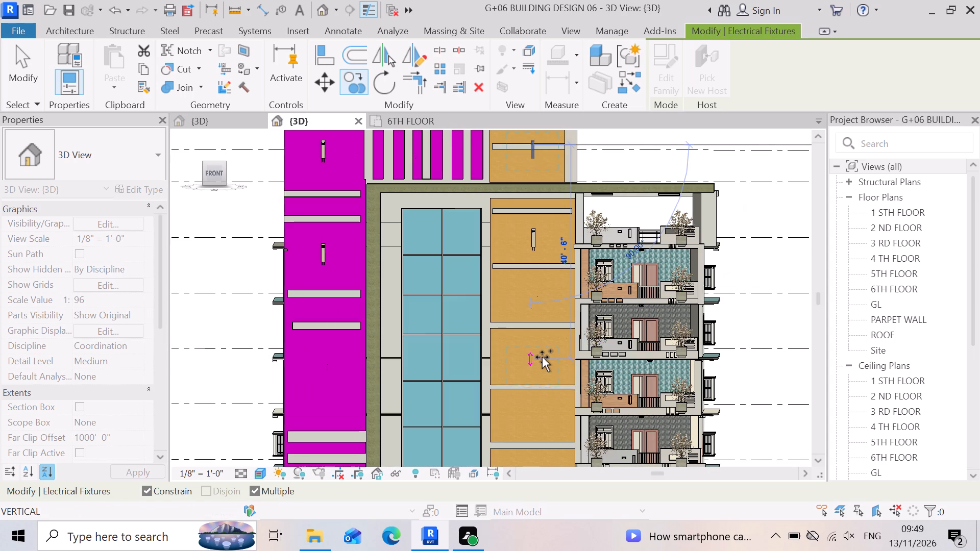
left_click(541, 346)
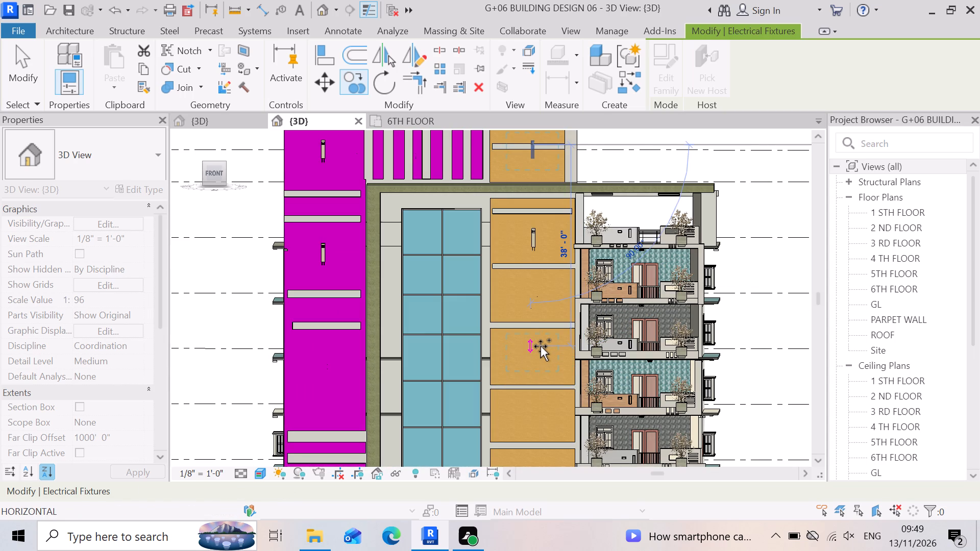
scroll(541, 346, "down", 4)
scroll(548, 443, "up", 3)
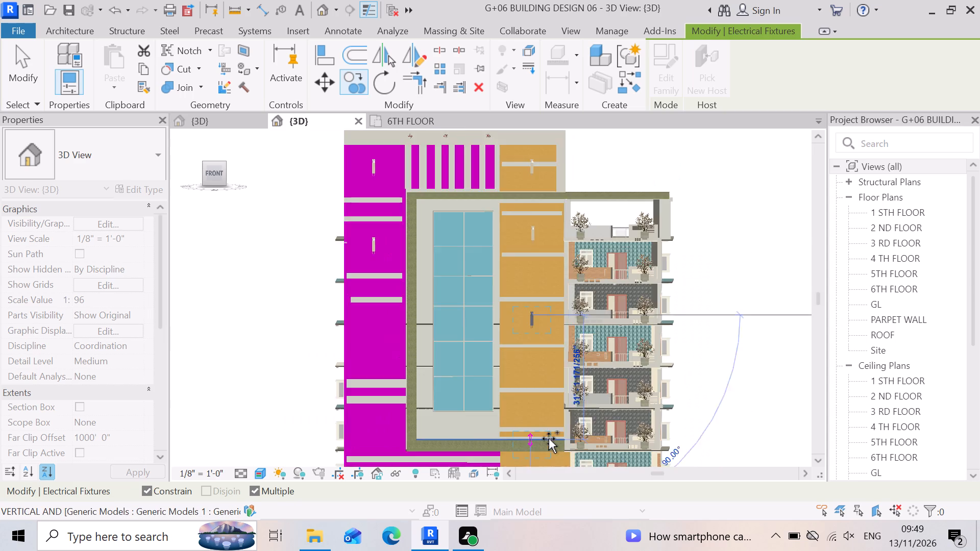
scroll(549, 439, "up", 2)
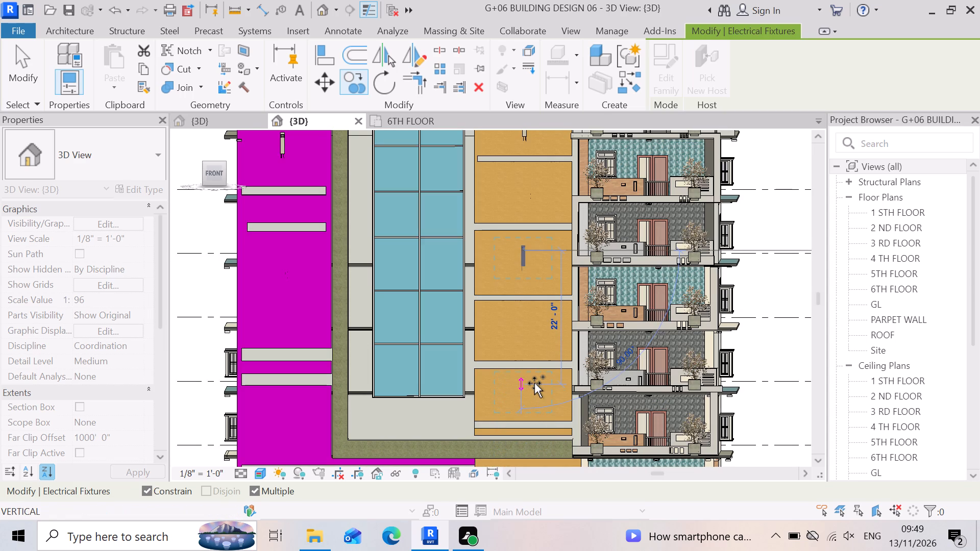
left_click(534, 383)
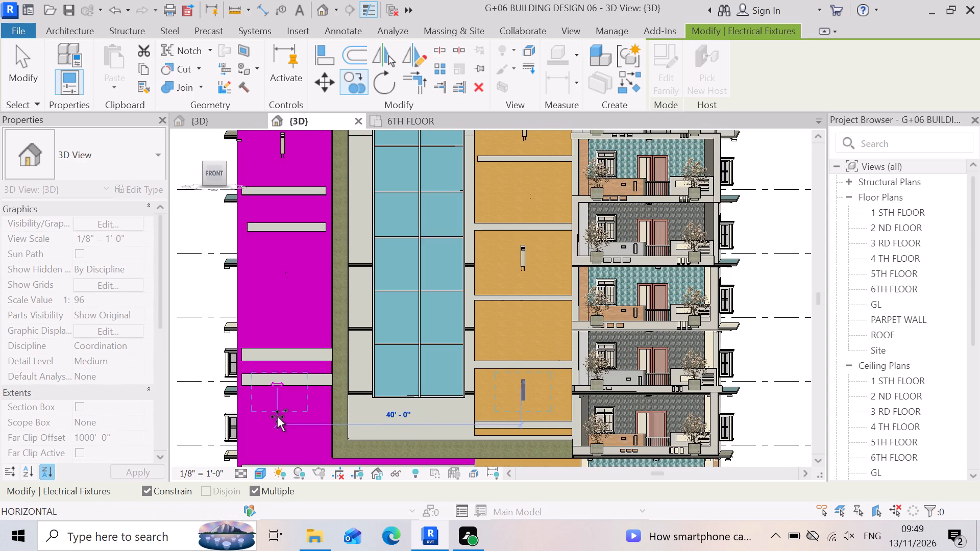
Copy the bollard light about 40'-0" horizontally from the fifth framed wood panel onto the lower magenta wall.
left_click(277, 417)
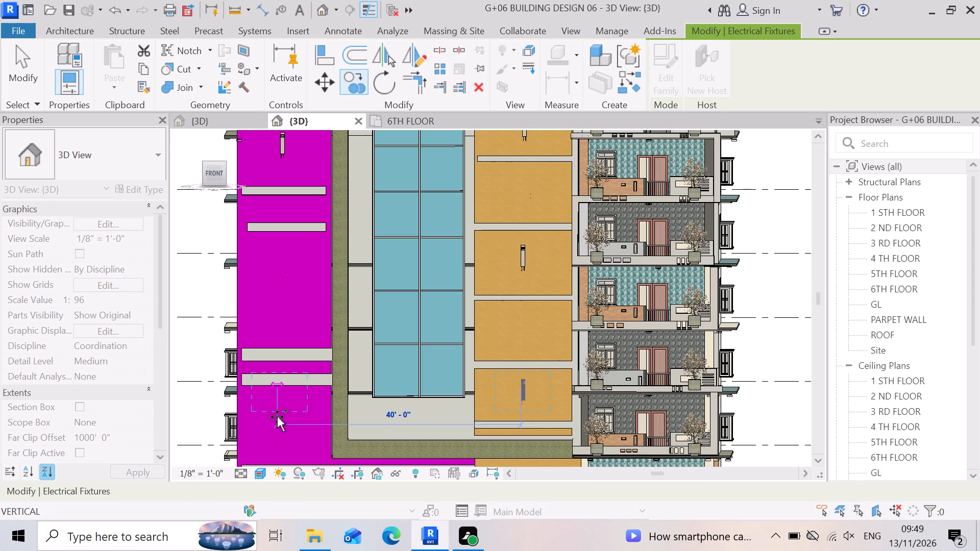
Copy the bollard light about 16'-0" up the magenta wall, into the tall section between the paired bands.
left_click(297, 282)
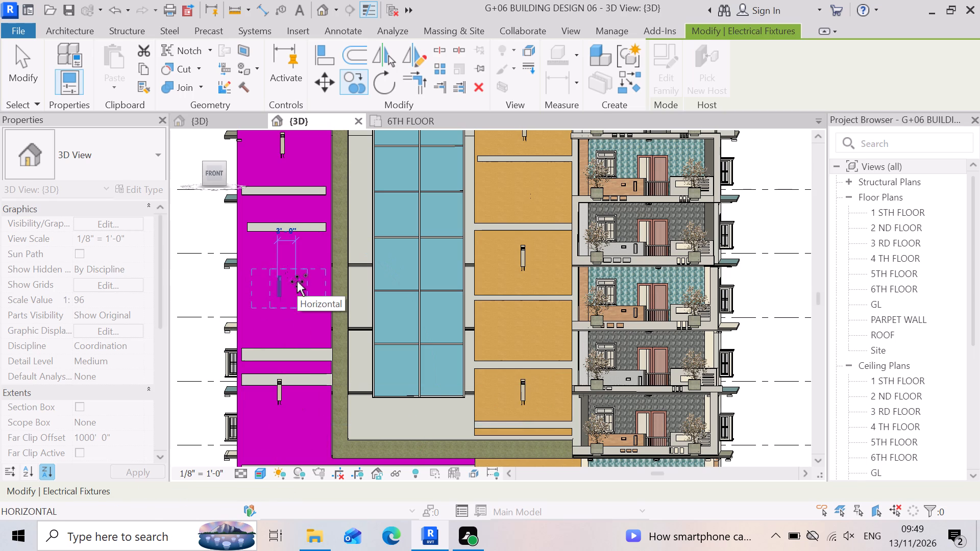
scroll(434, 316, "down", 7)
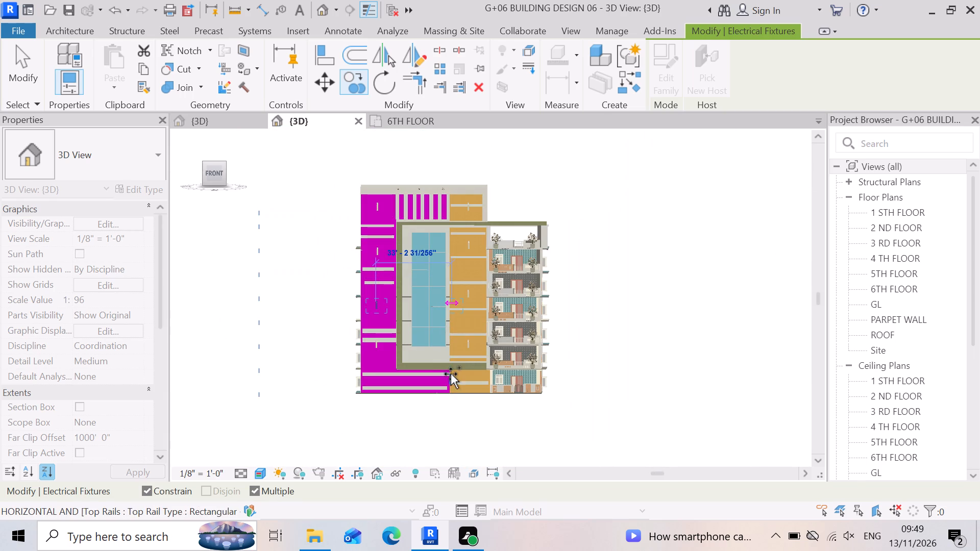
scroll(452, 400, "up", 9)
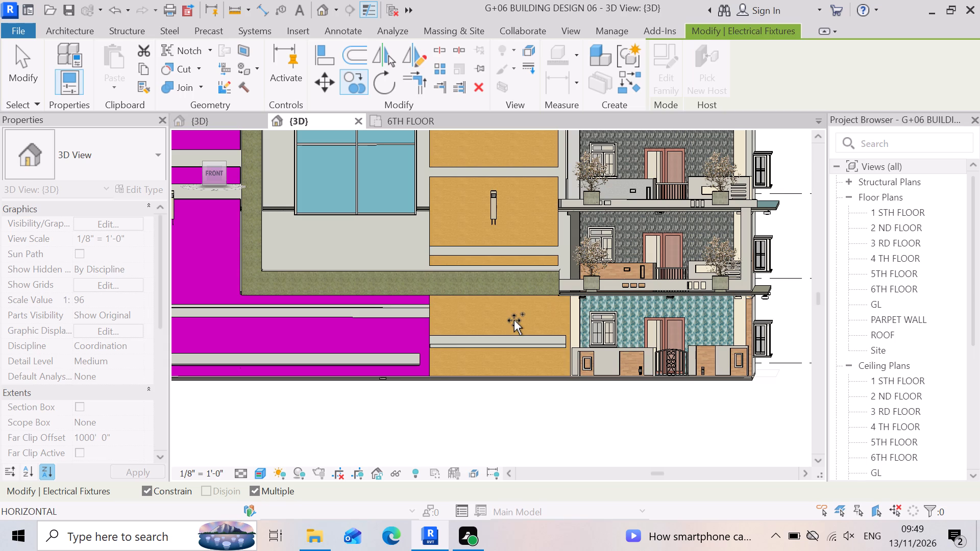
key("Escape")
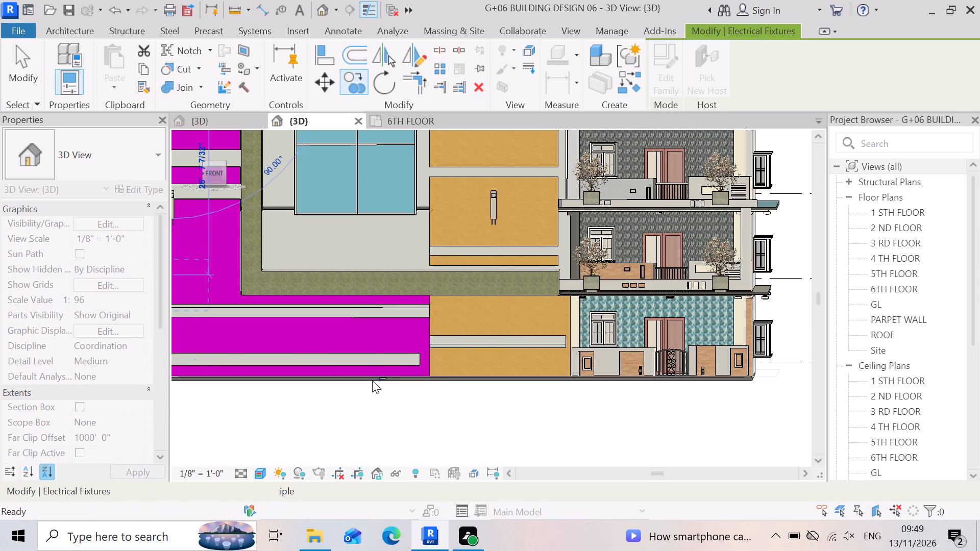
scroll(499, 385, "down", 7)
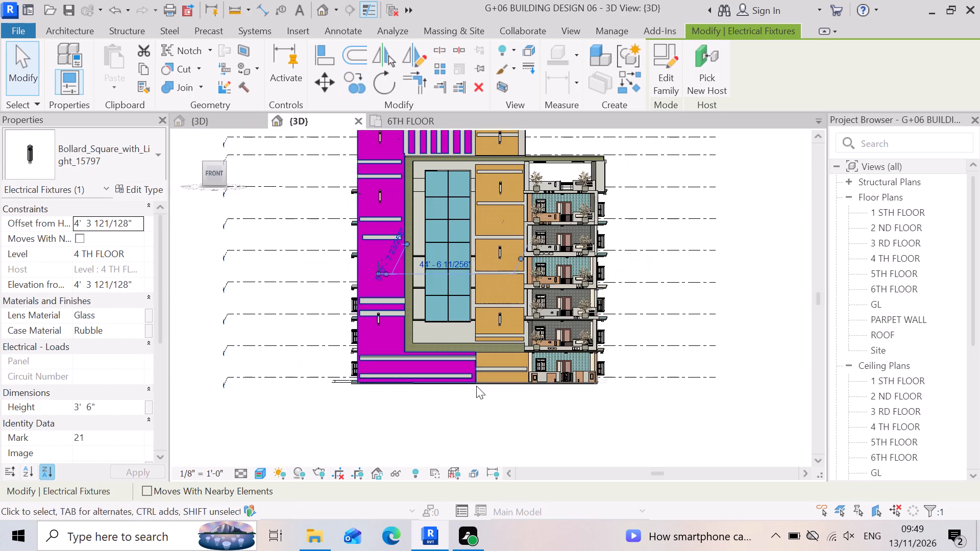
key("Escape")
Nudge the lowest bollard light on the magenta wall down until it sits clear below the horizontal band.
scroll(420, 201, "up", 3)
scroll(313, 405, "up", 7)
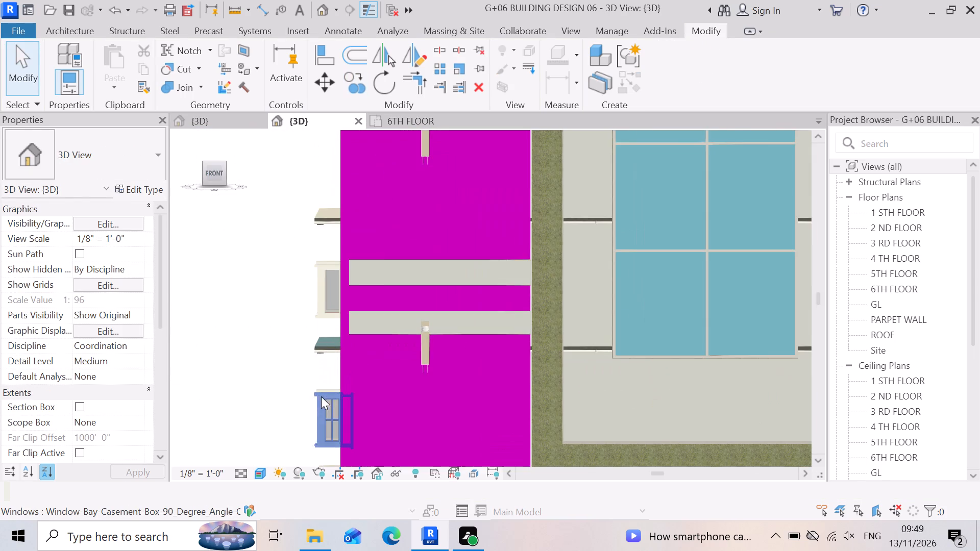
key("Escape")
left_click(421, 358)
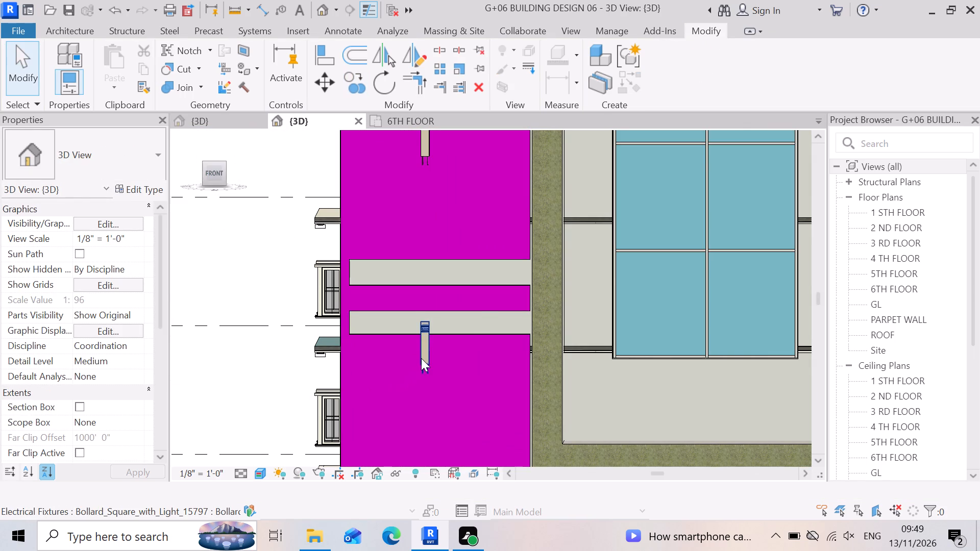
key("Down")
key("Down")
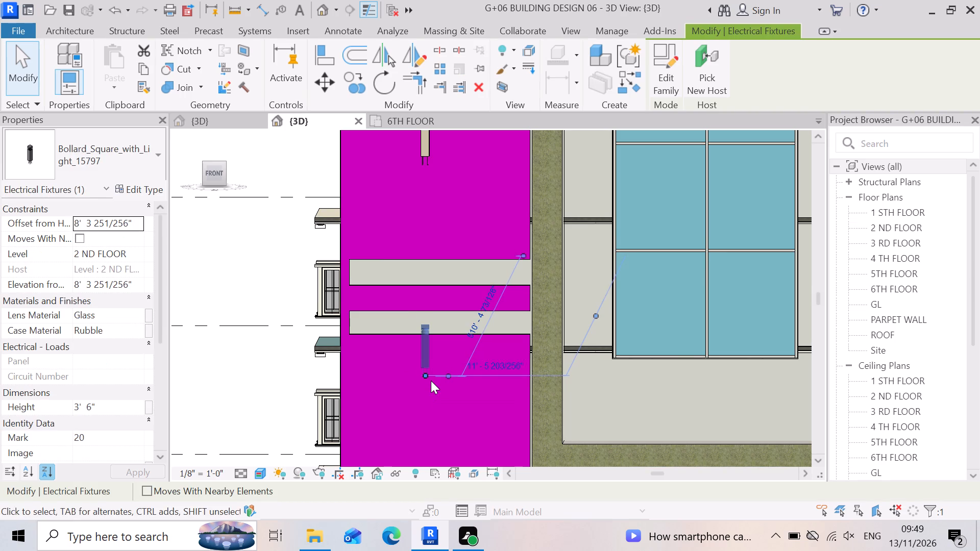
key("Down")
key("Down")
key("Down")
key("Down")
key("Down")
key("Down")
key("Down")
key("Down")
key("Down")
key("Down")
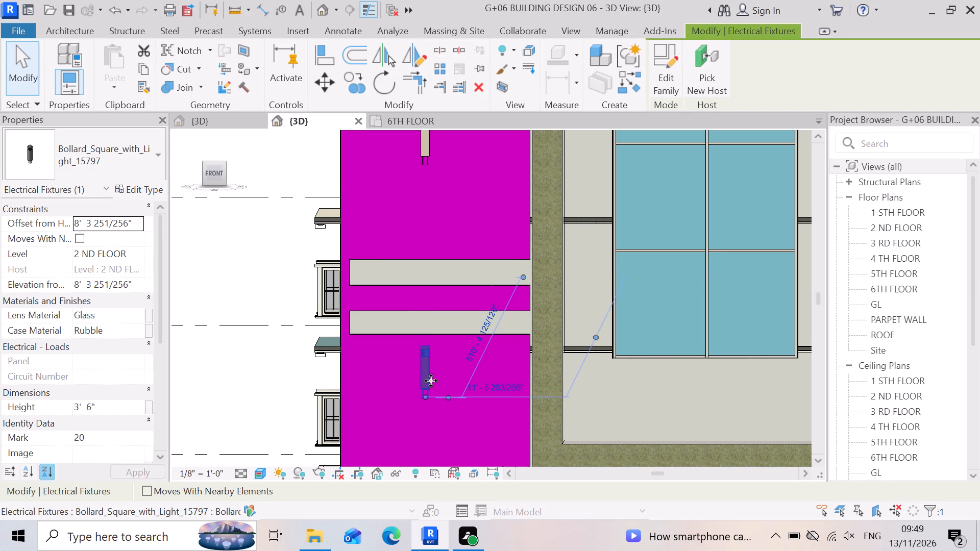
key("Down")
key("Down")
key("Escape")
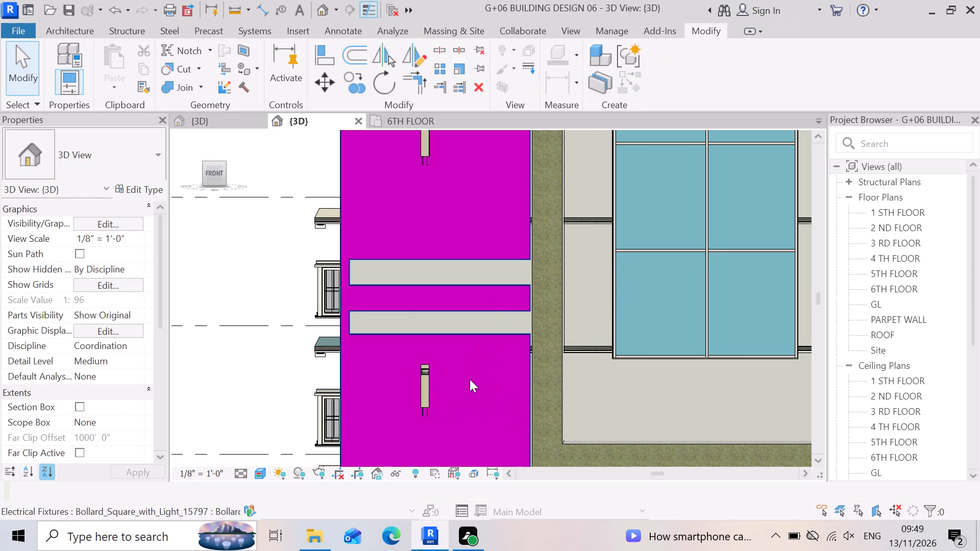
Raise the uppermost wood panel's bollard light to an offset of about 10'-9 3/4" from the PARPET WALL level.
scroll(470, 399, "down", 5)
scroll(479, 355, "down", 3)
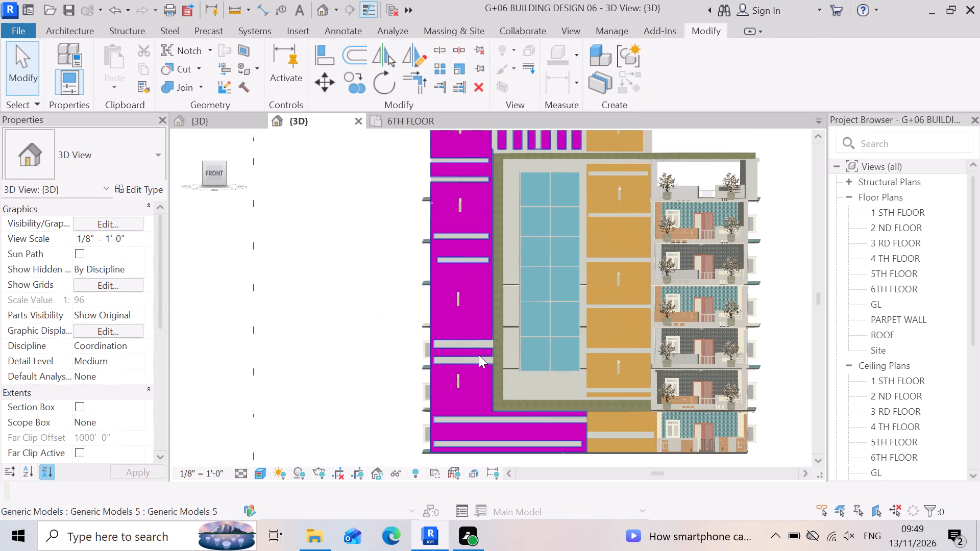
scroll(479, 355, "down", 2)
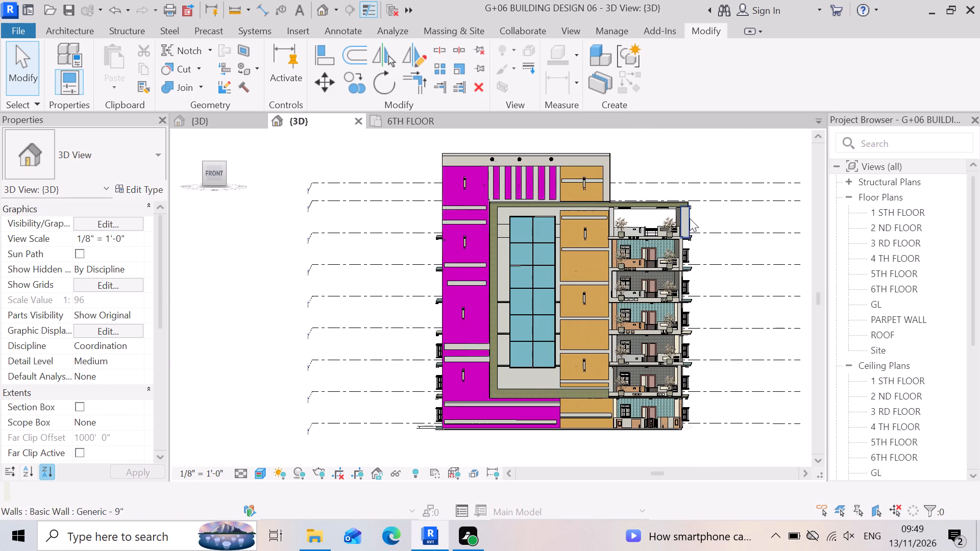
scroll(630, 217, "up", 5)
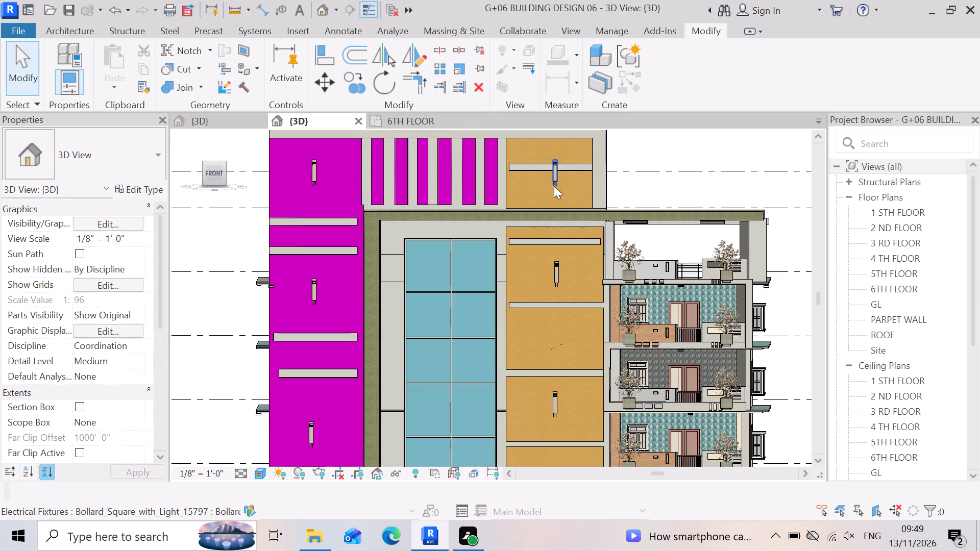
left_click(554, 186)
scroll(541, 233, "down", 3)
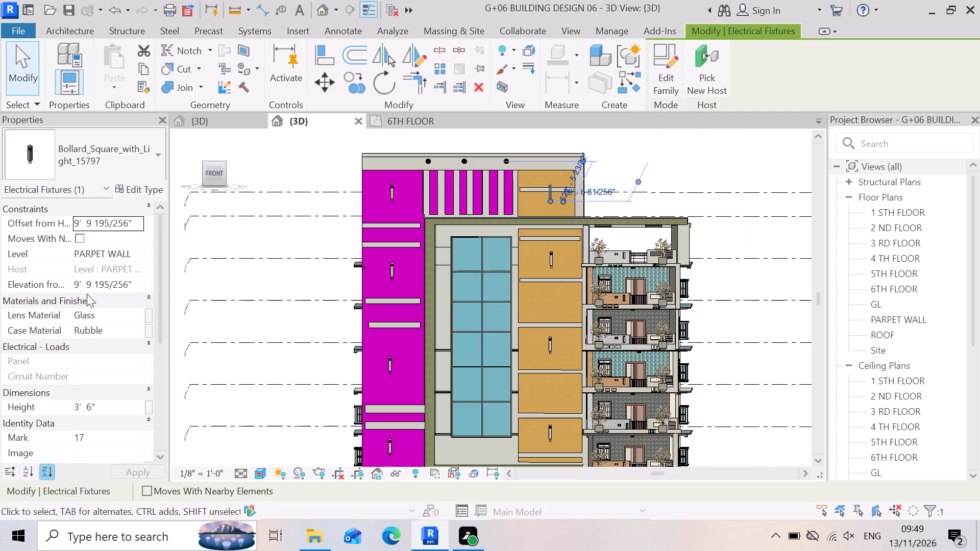
key("Up")
key("Up")
key("Up")
key("Up")
key("Up")
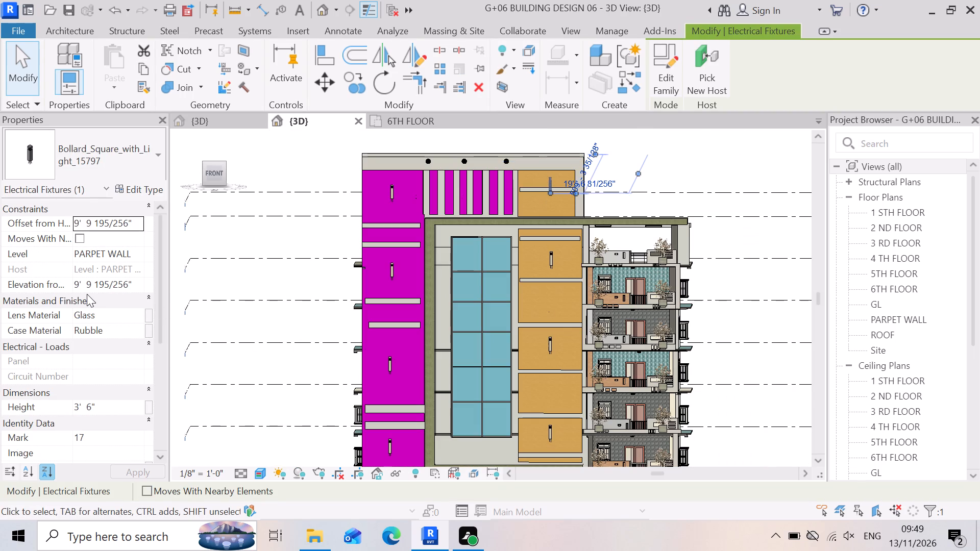
key("Right")
key("Right")
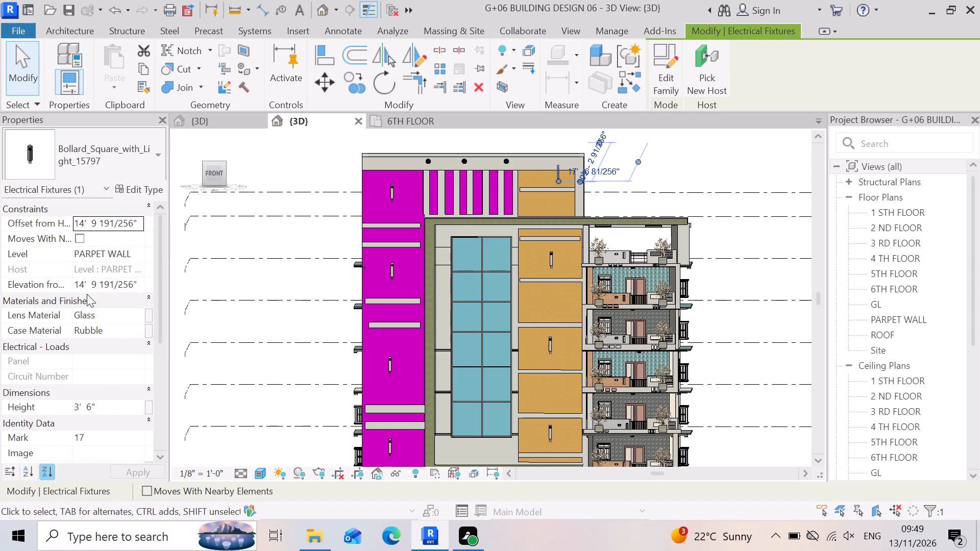
key("Down")
key("Down")
key("Down")
key("Down")
key("Down")
key("Down")
key("Down")
key("Down")
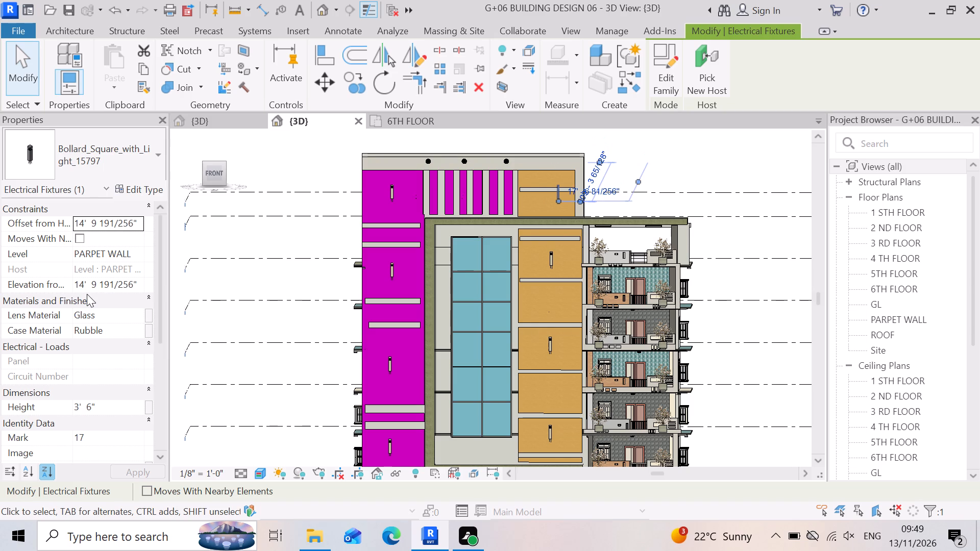
key("Down")
key("Up")
key("Up")
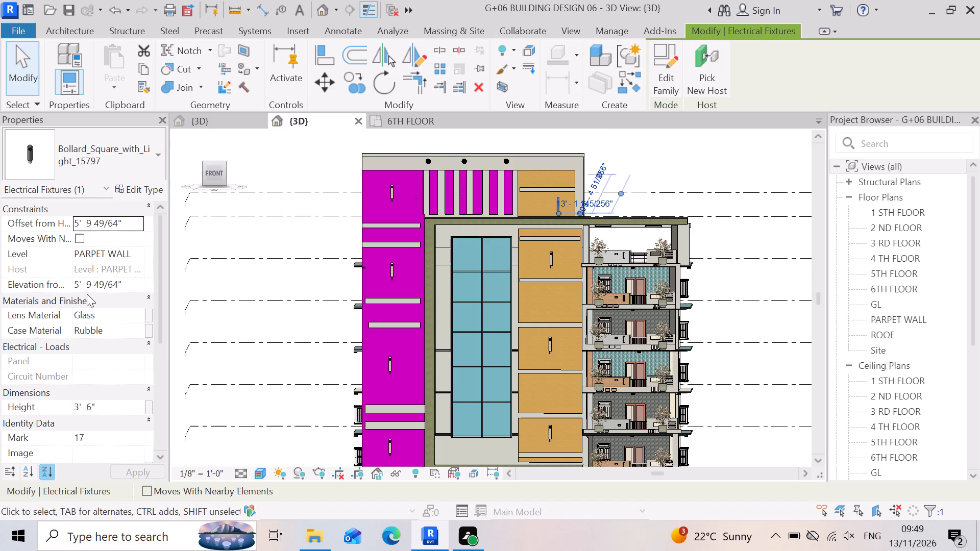
key("Up")
key("Up")
key("Up")
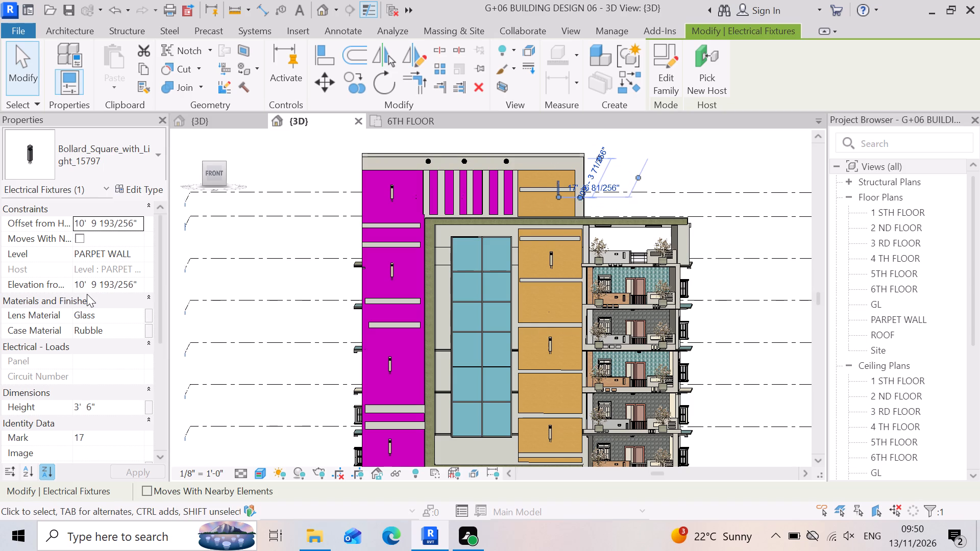
key("Left")
key("Left")
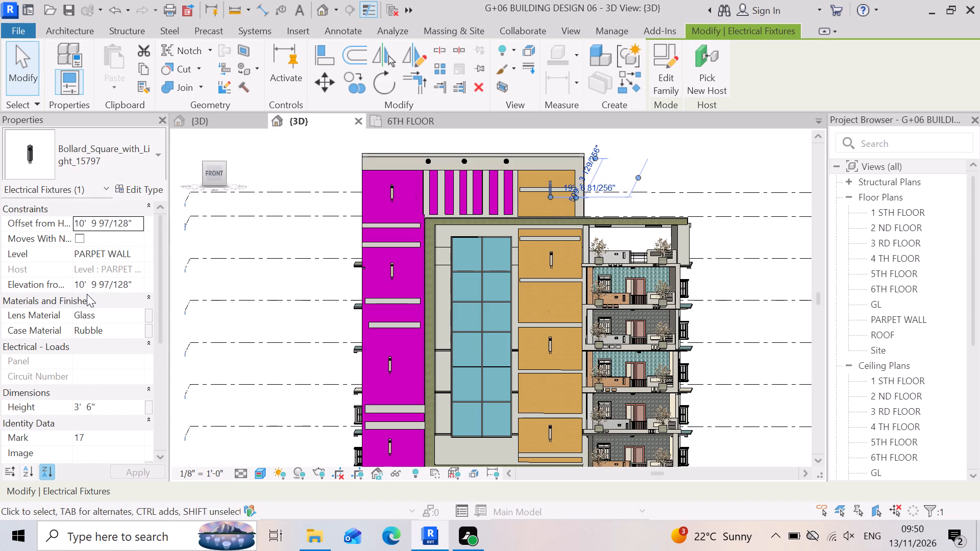
key("Escape")
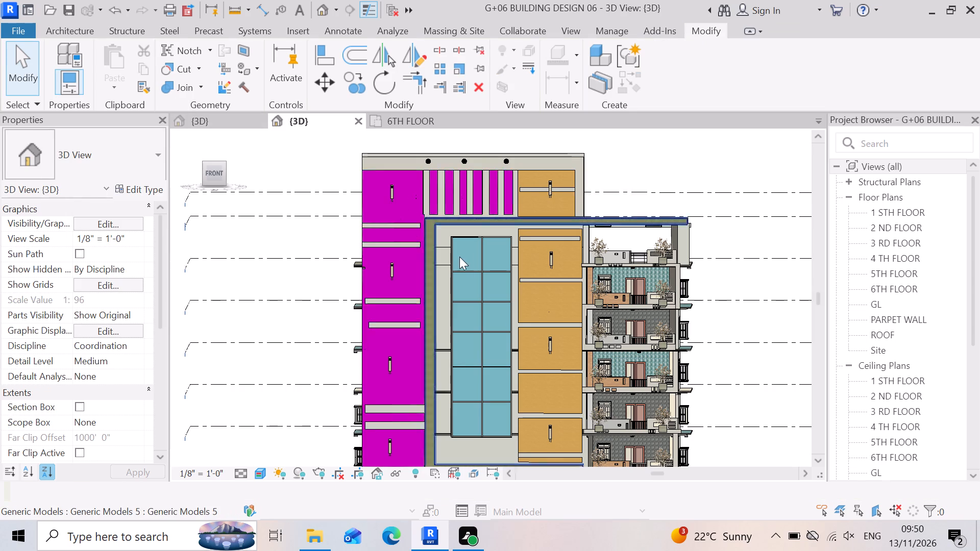
Set up a rendering of the whole front facade with printer resolution at 150 DPI and the Interior: Sun and Artificial lighting scheme.
scroll(463, 256, "down", 3)
scroll(423, 424, "up", 2)
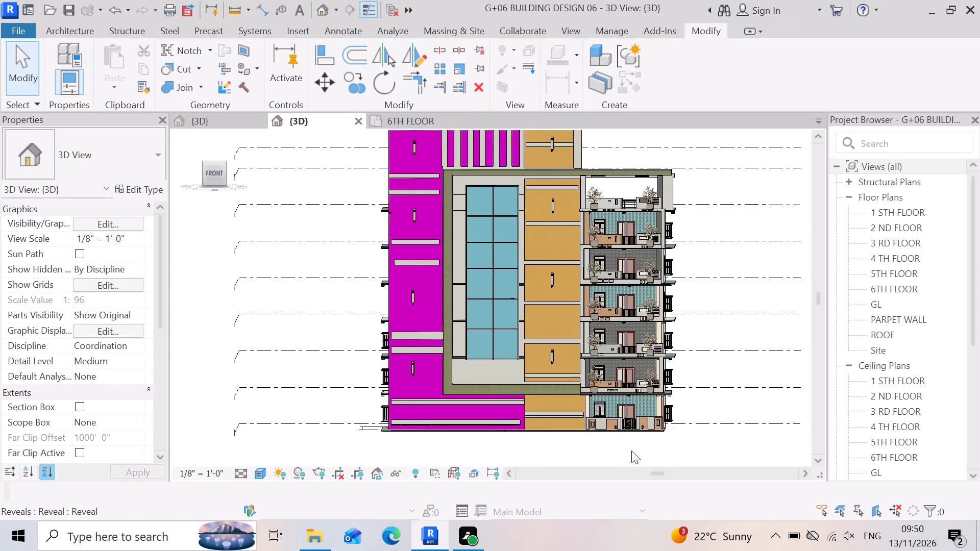
scroll(664, 450, "down", 2)
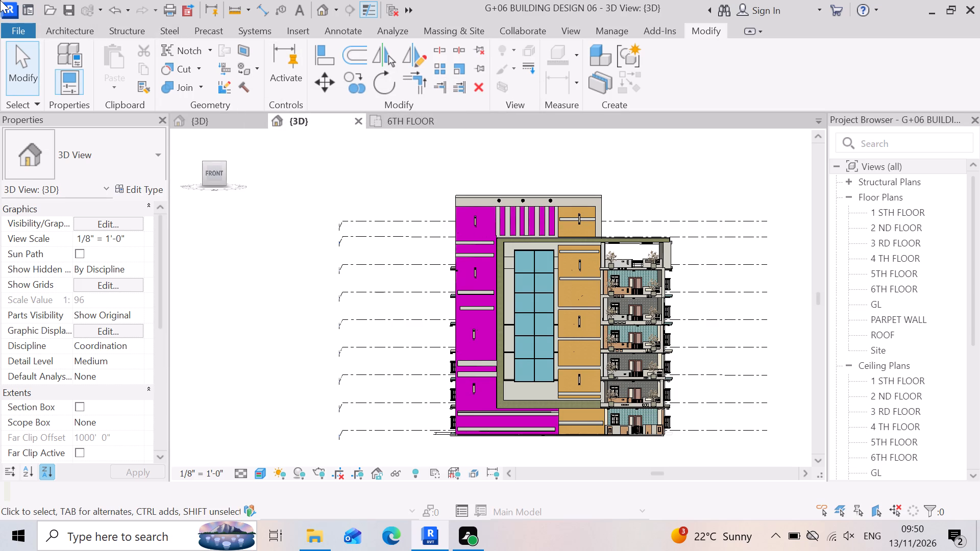
type("rr")
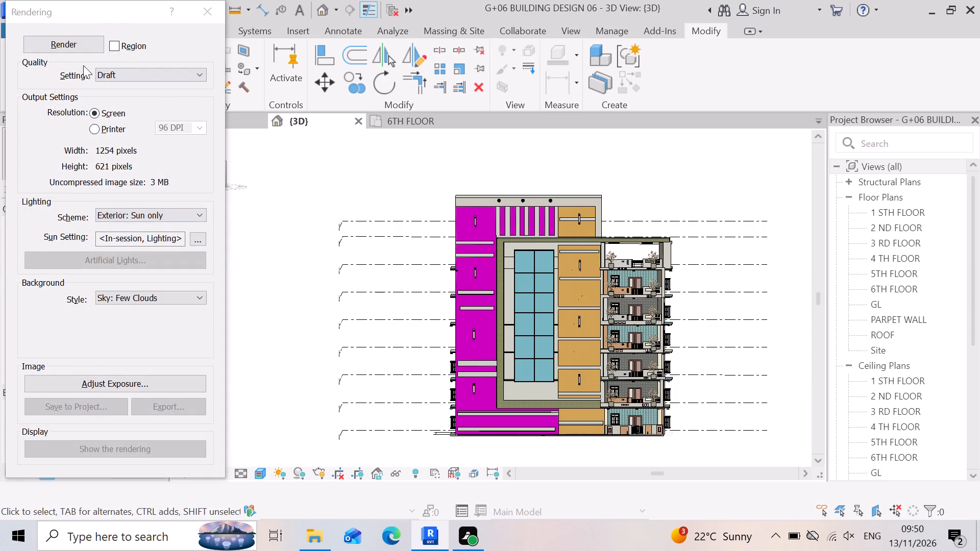
left_click(97, 128)
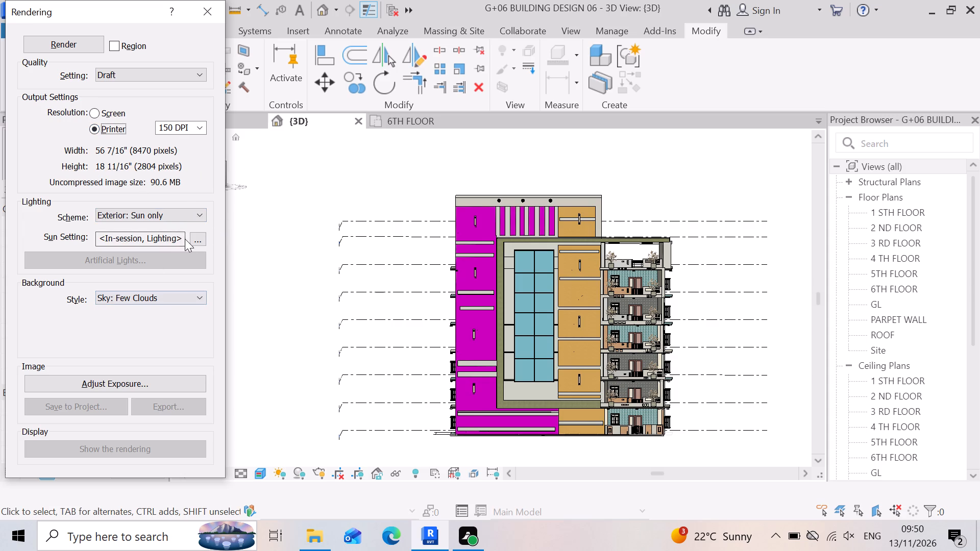
left_click(189, 217)
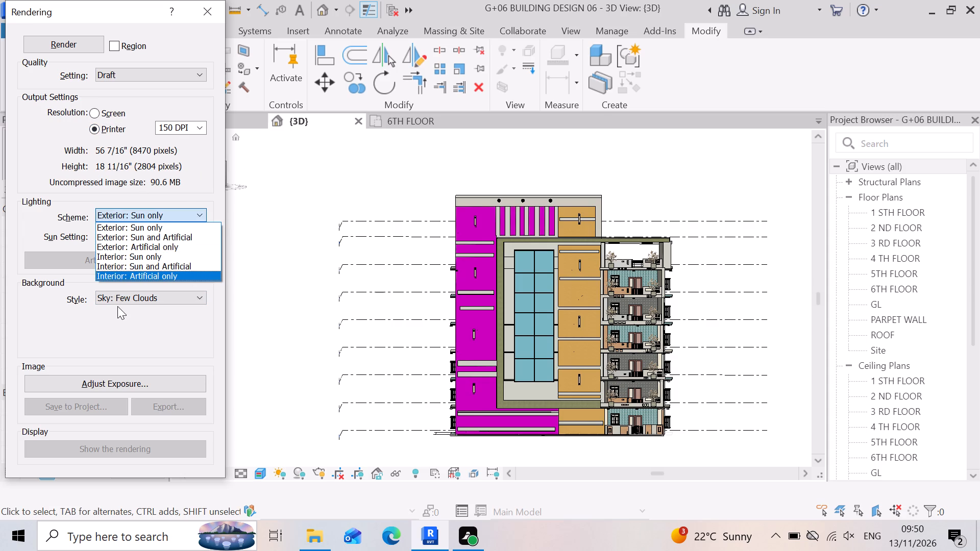
left_click(173, 266)
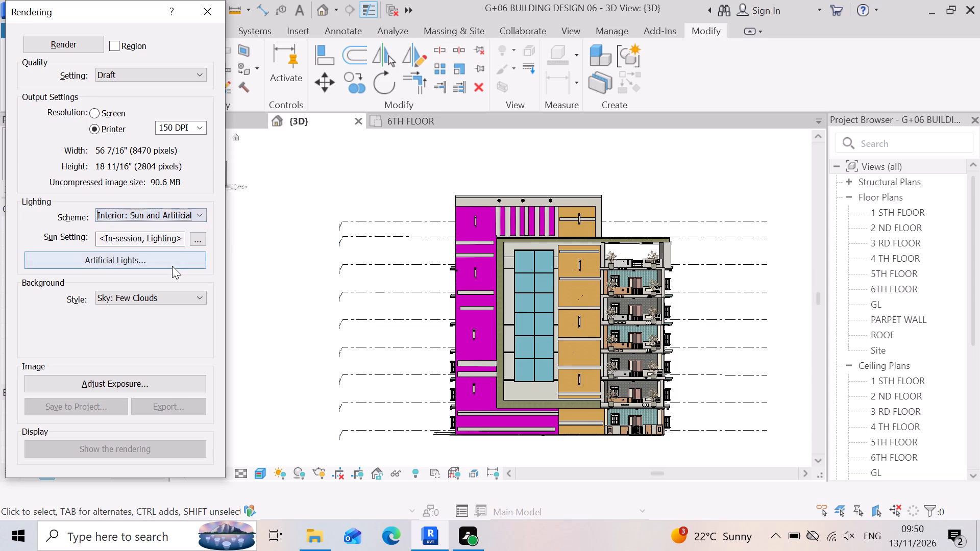
Review the list of artificial lights included in the rendering.
scroll(153, 435, "down", 4)
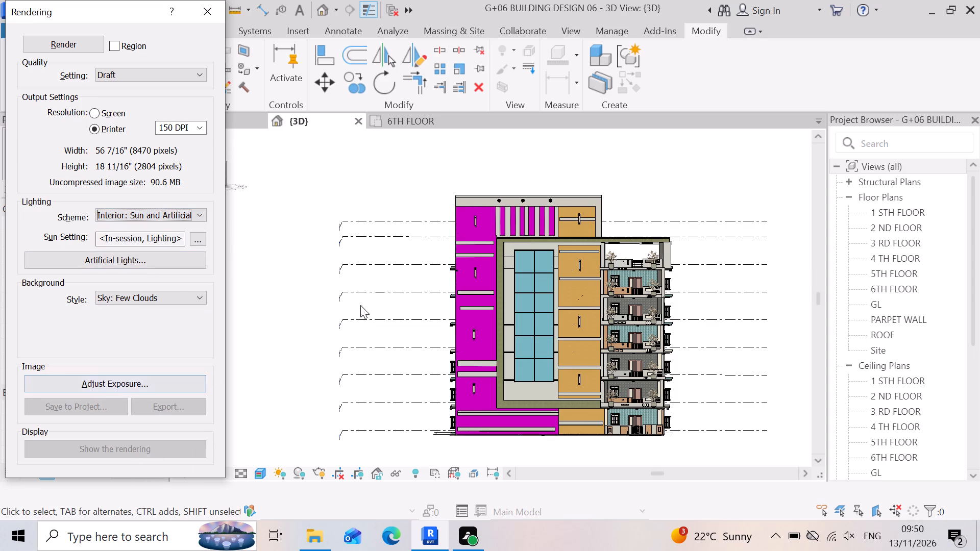
left_click(160, 265)
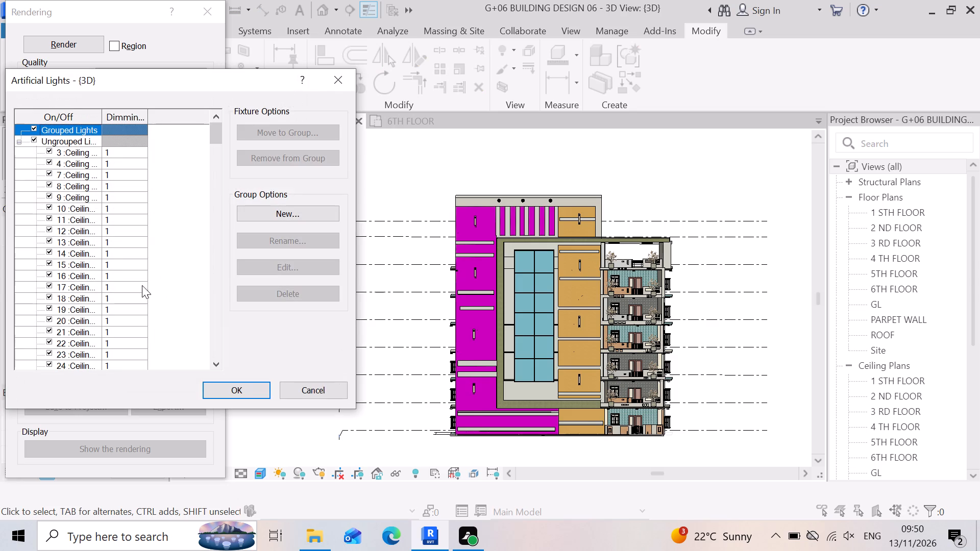
scroll(89, 253, "down", 4)
scroll(183, 318, "down", 12)
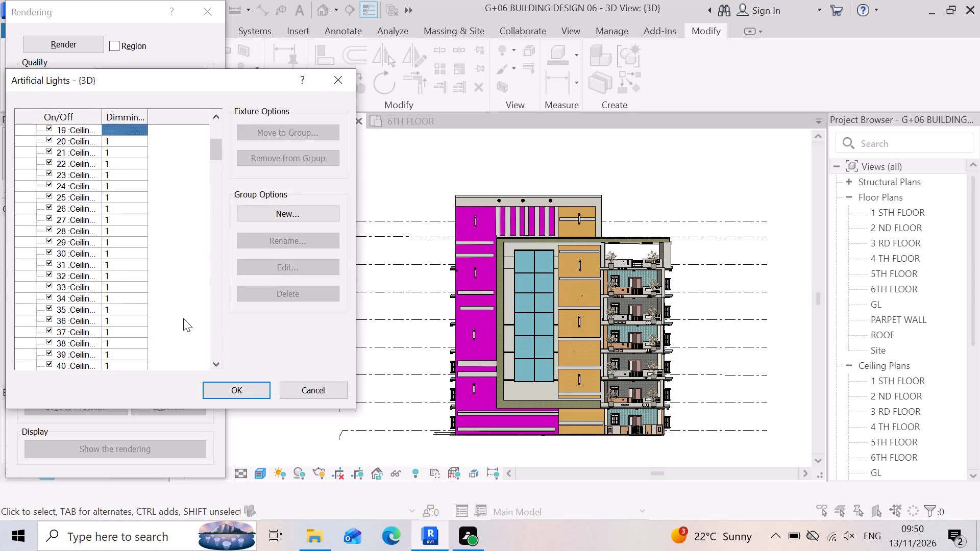
scroll(183, 318, "down", 5)
scroll(86, 325, "down", 12)
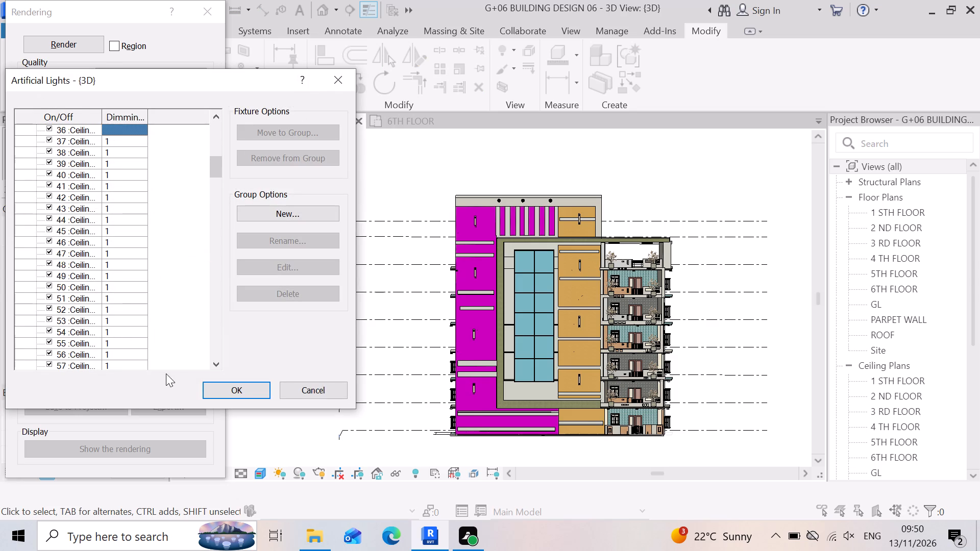
left_click(242, 394)
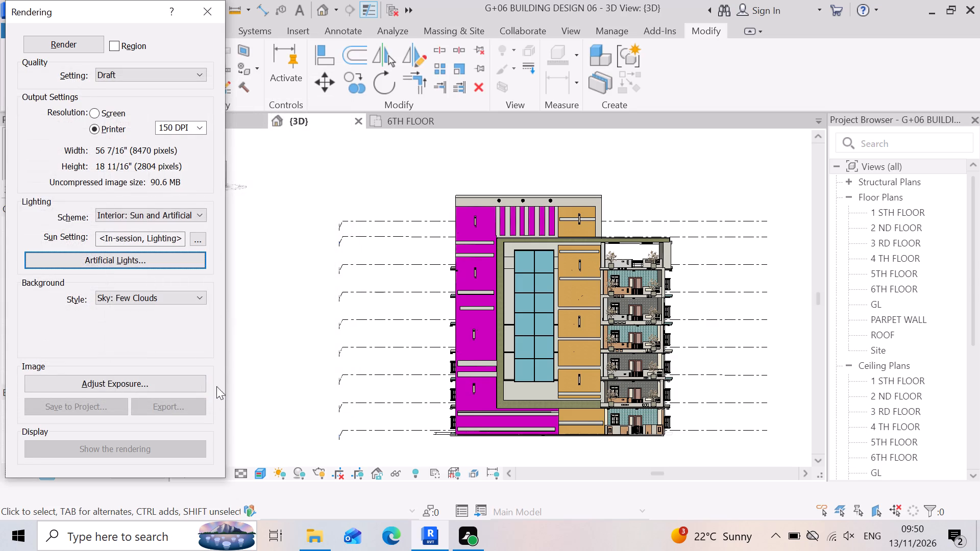
Set the rendering background style to Sky: Cloudy.
left_click(185, 298)
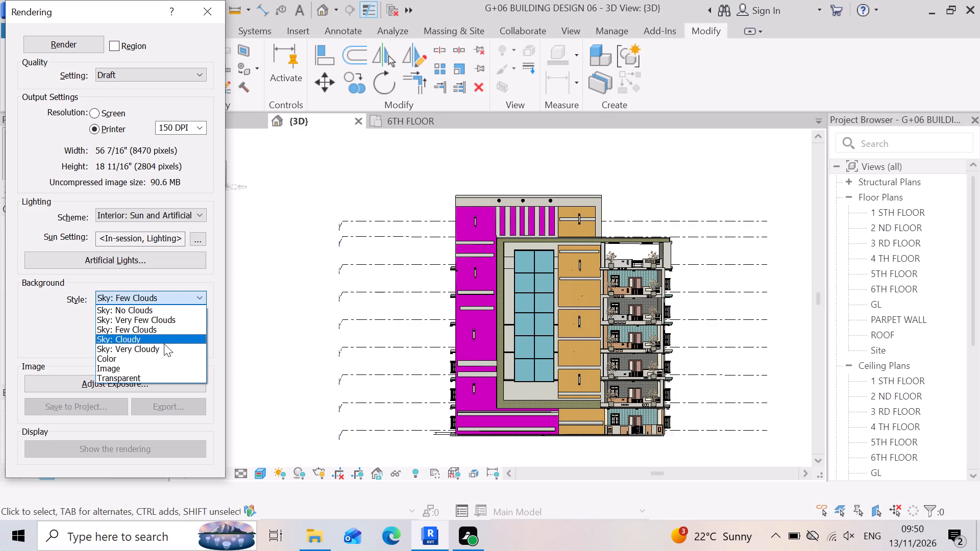
left_click(164, 343)
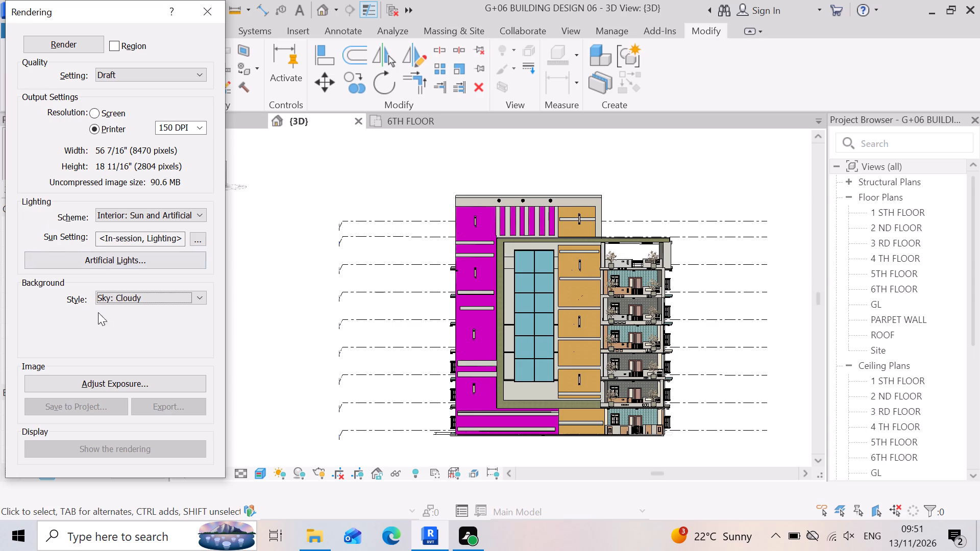
Adjust the rendering exposure to shadows 0.98 and saturation 2.00, keeping exposure value 9.00, highlights 0.25 and white point 6500, and apply it.
left_click(109, 386)
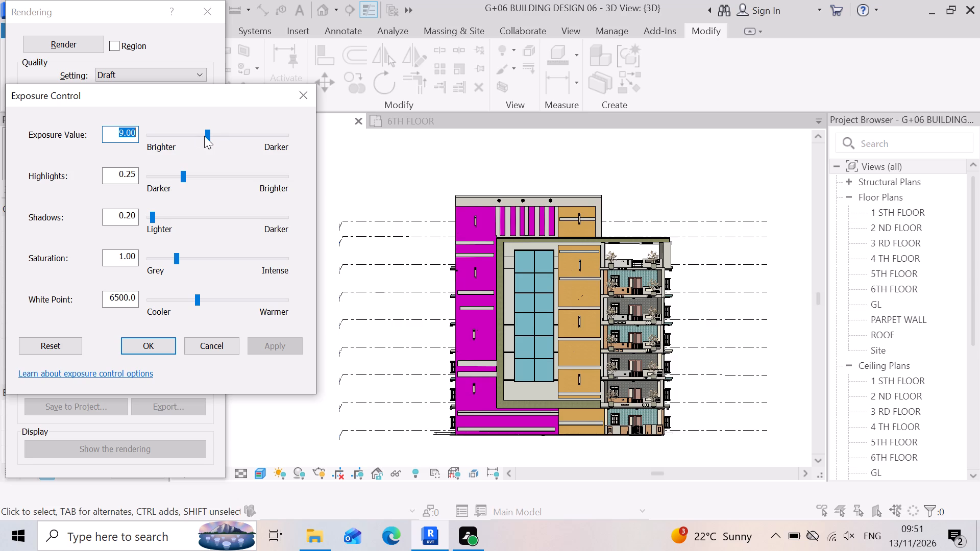
left_click(214, 137)
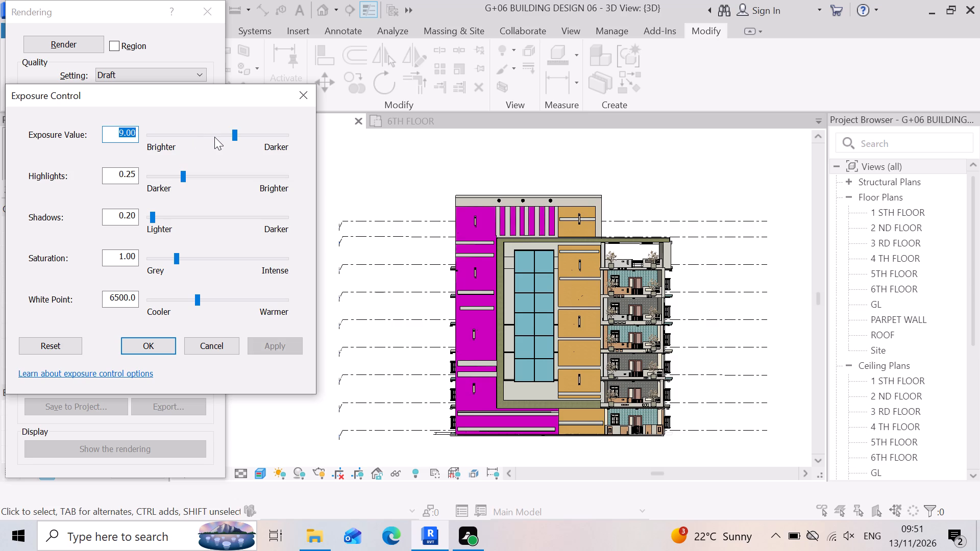
left_click(213, 137)
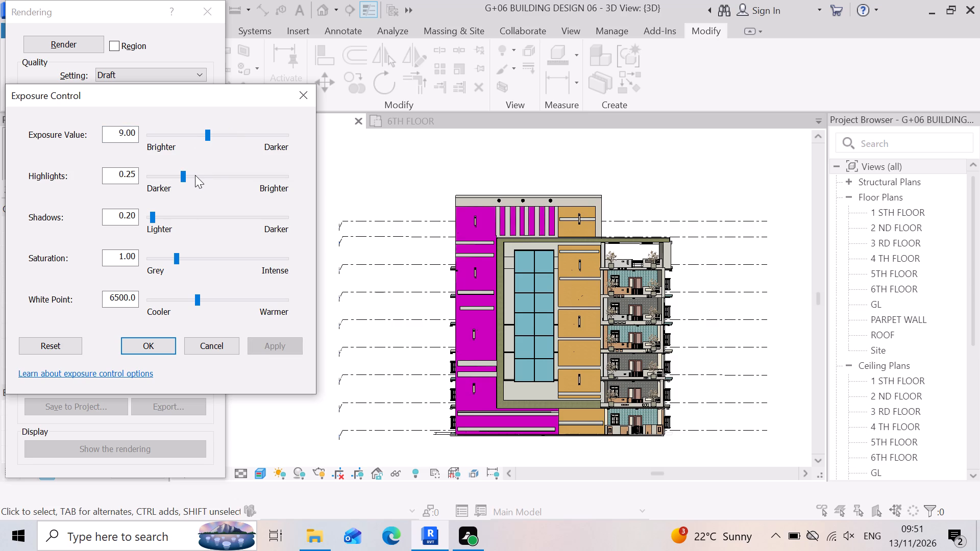
left_click(195, 175)
left_click(195, 179)
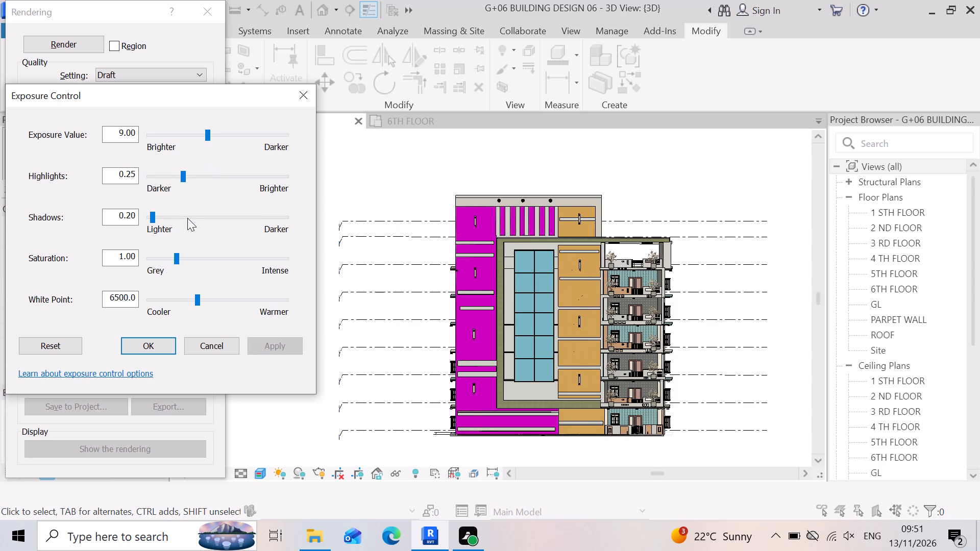
left_click(187, 218)
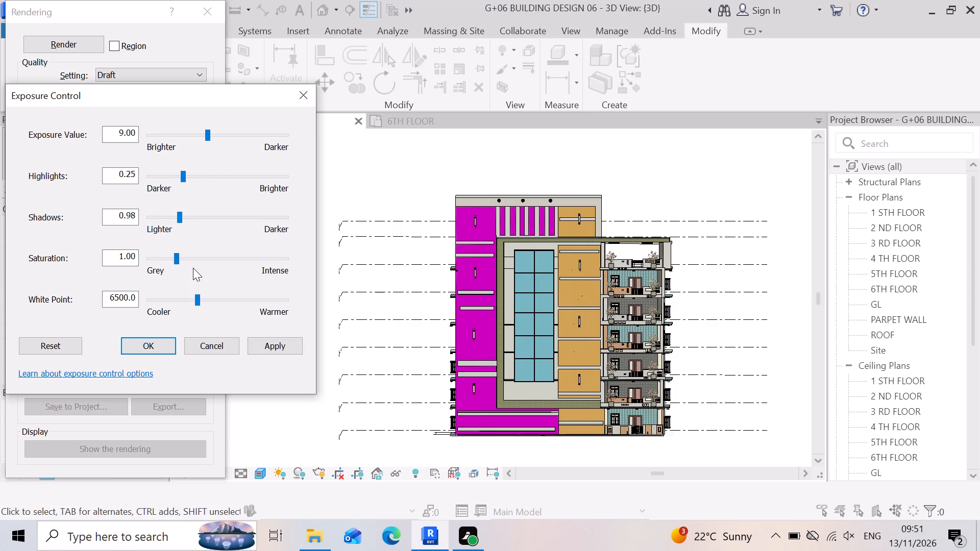
left_click(199, 258)
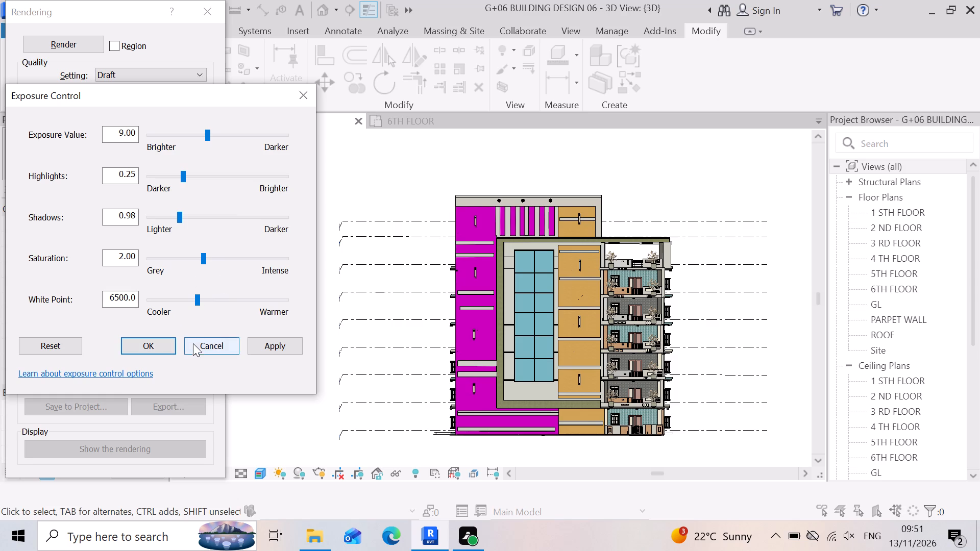
left_click(212, 298)
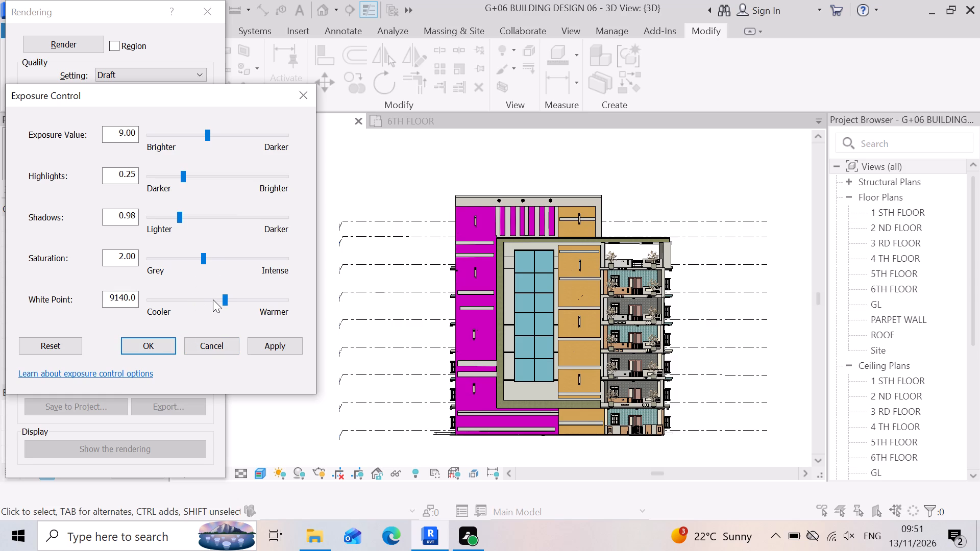
left_click(214, 298)
left_click(270, 350)
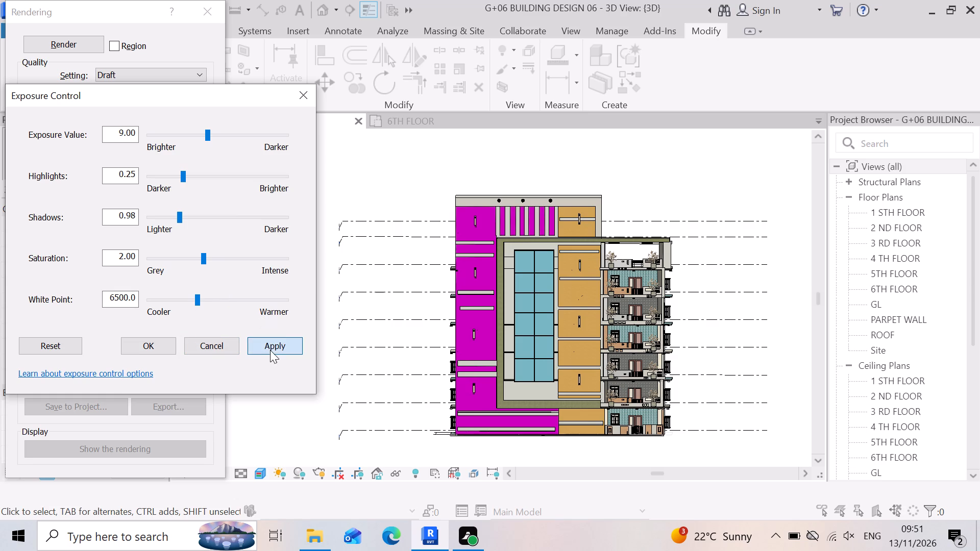
left_click(144, 341)
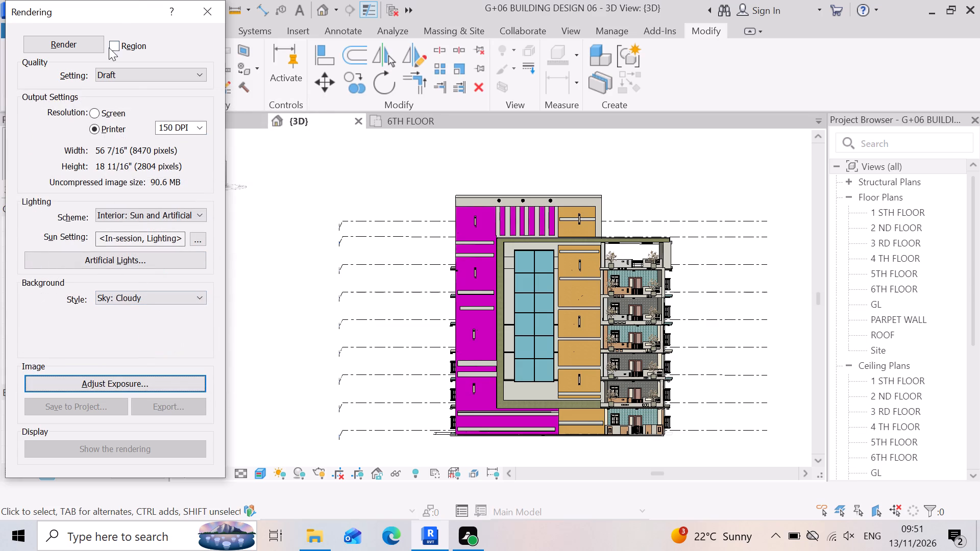
Render the front facade view at Draft quality and inspect the bollard lights on the wood panels in the rendered image.
left_click(70, 47)
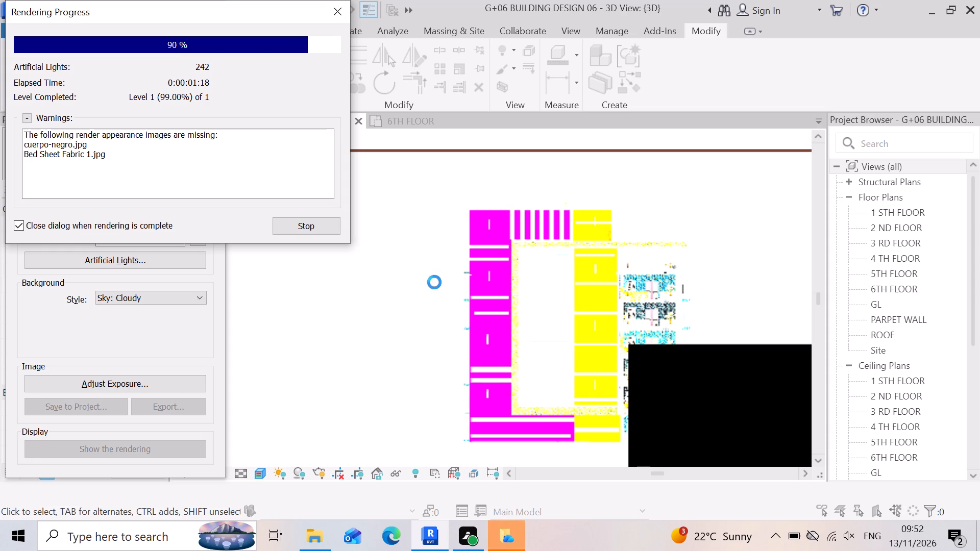
scroll(677, 336, "down", 1)
scroll(676, 335, "up", 5)
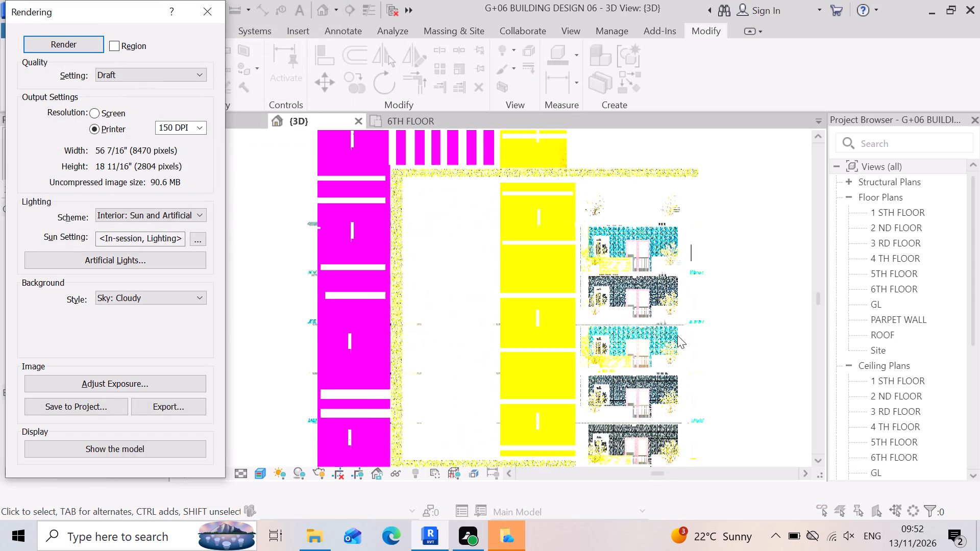
scroll(677, 335, "up", 10)
scroll(438, 305, "up", 2)
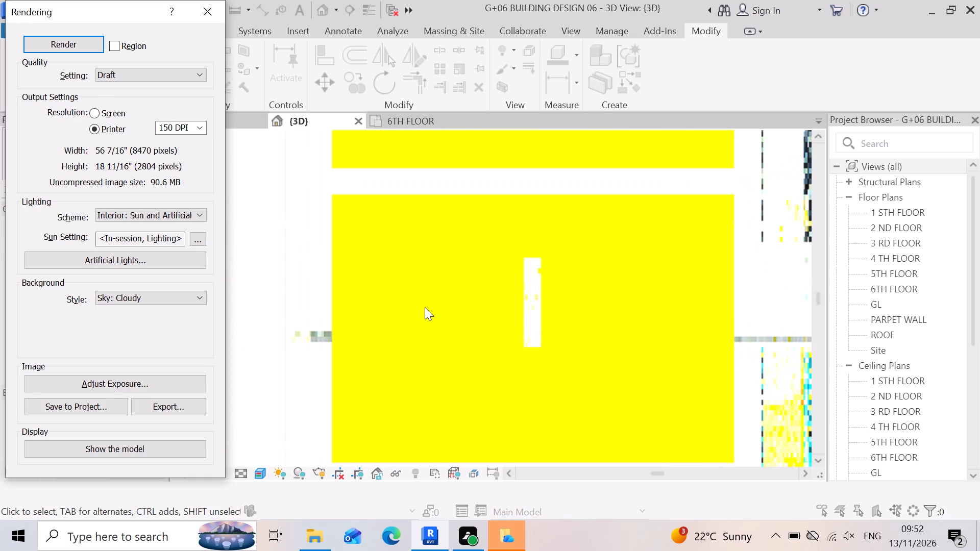
scroll(425, 304, "down", 4)
scroll(559, 298, "down", 5)
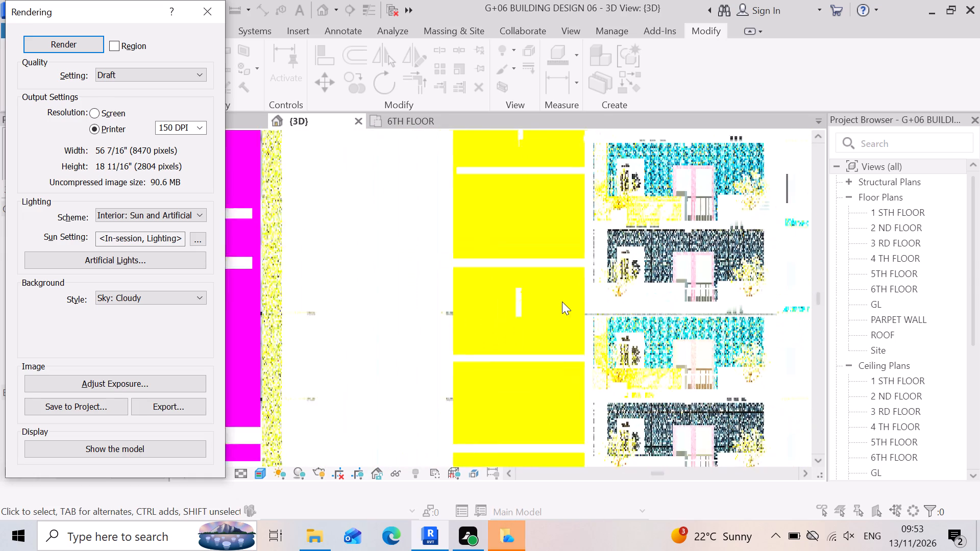
scroll(562, 302, "down", 5)
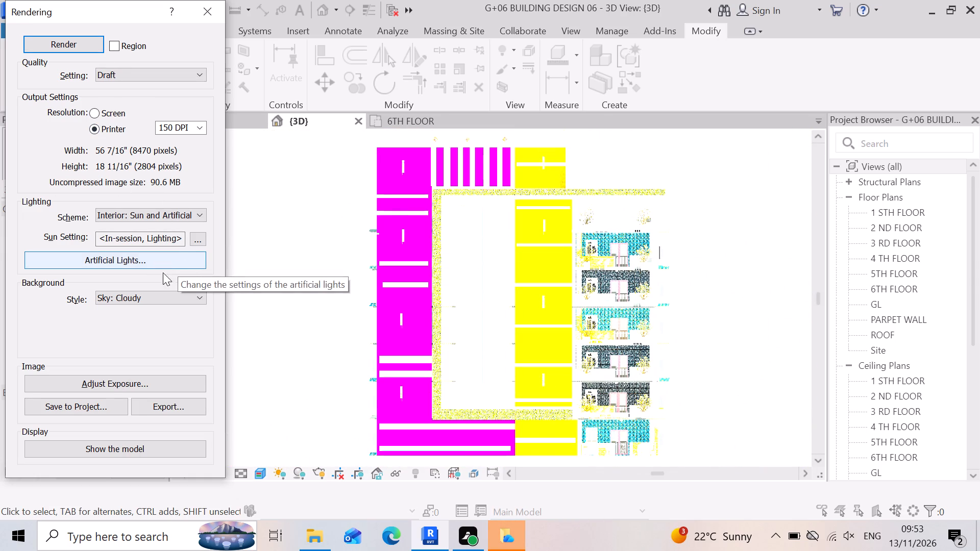
Review the list of artificial lights included in the rendering.
left_click(175, 268)
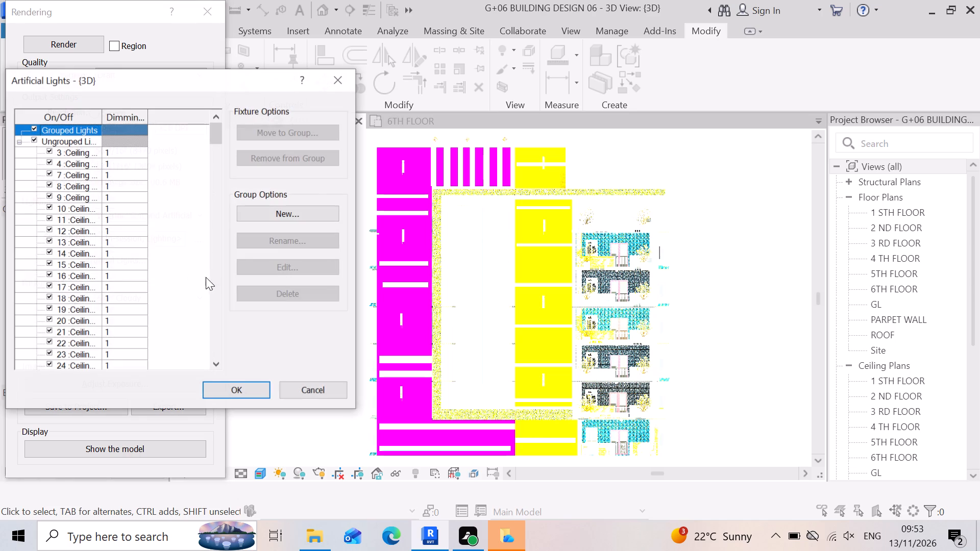
left_click(342, 80)
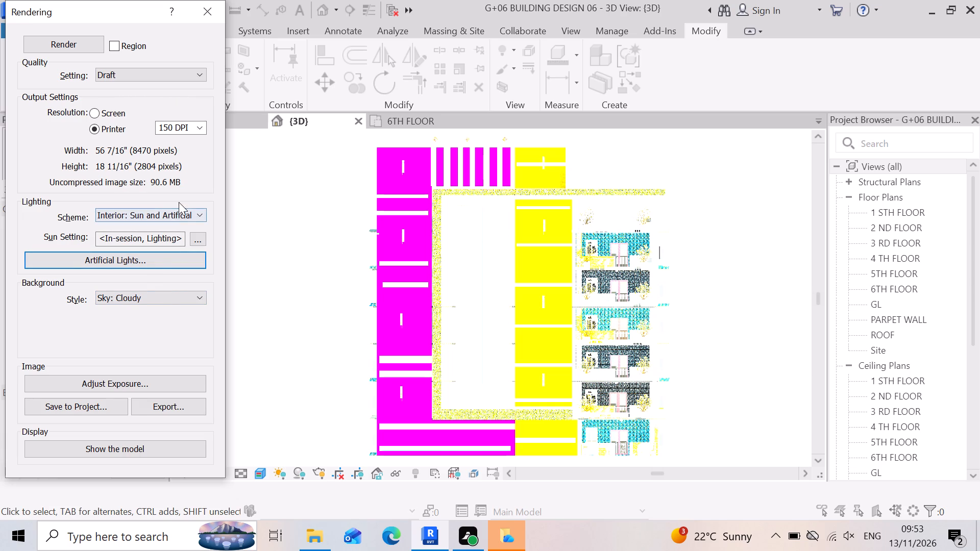
left_click(156, 260)
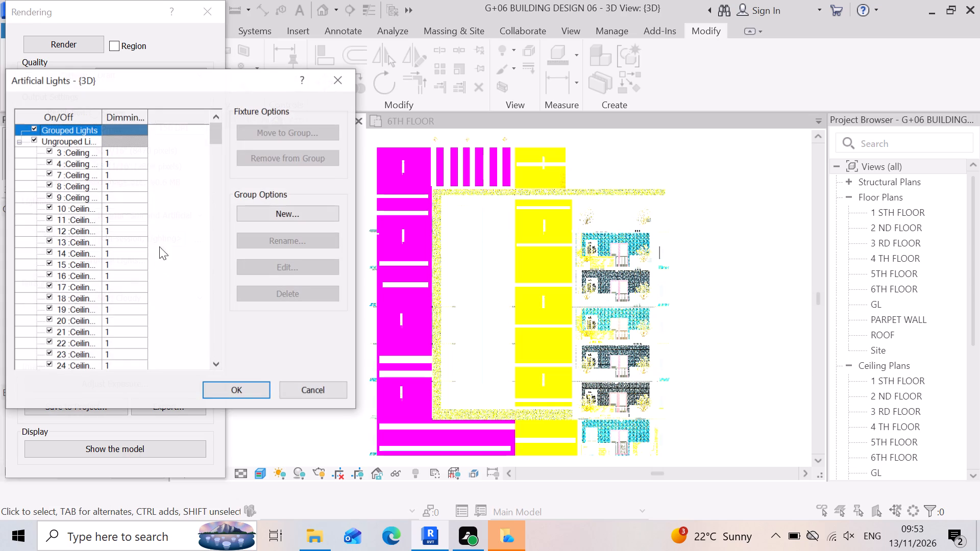
scroll(168, 289, "down", 7)
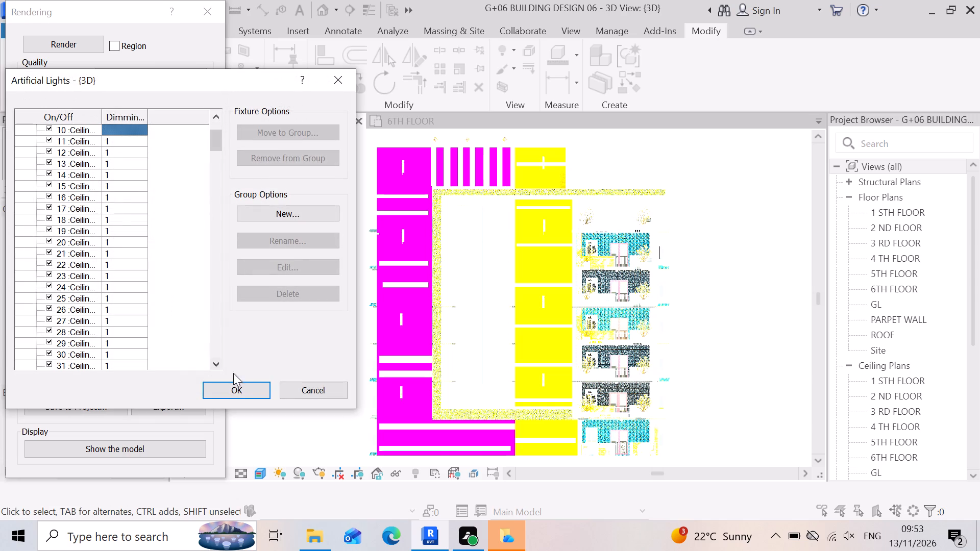
left_click(241, 389)
scroll(114, 321, "down", 2)
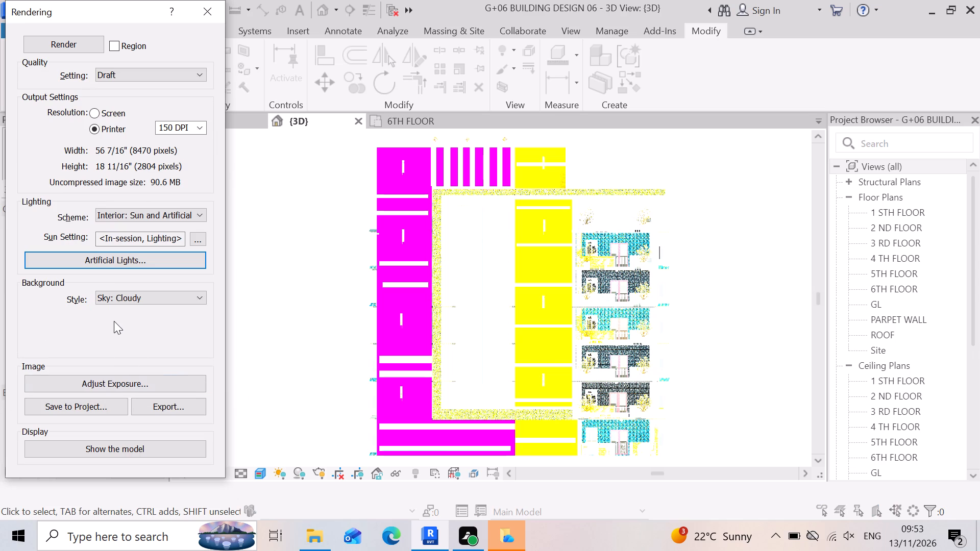
scroll(127, 344, "down", 2)
Switch the rendering's lighting scheme to Exterior: Artificial only and close the rendering settings.
left_click(194, 216)
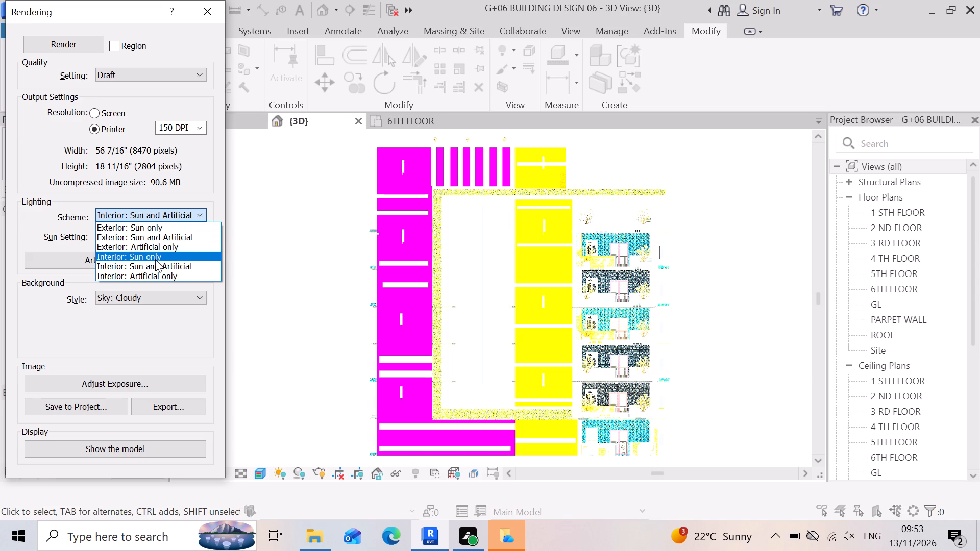
left_click(157, 248)
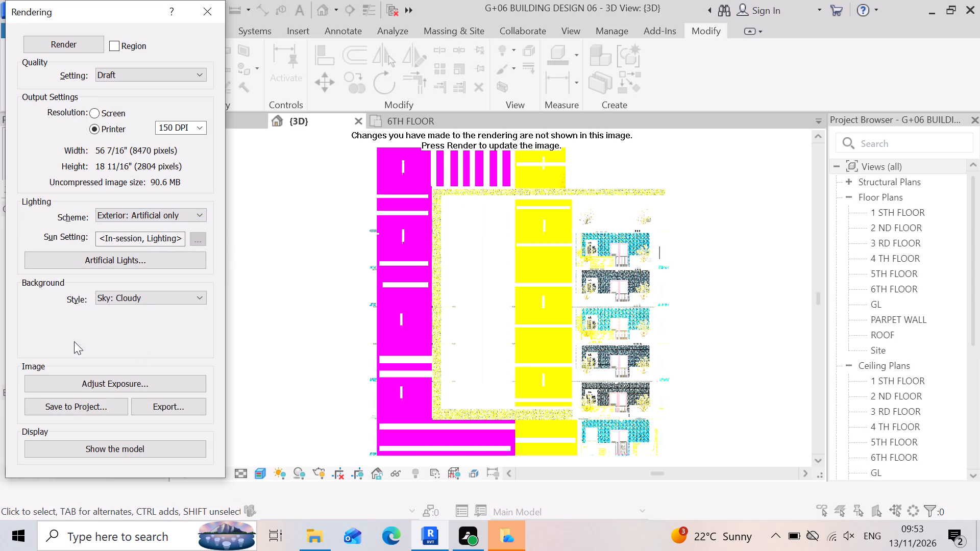
scroll(74, 341, "down", 3)
scroll(481, 228, "down", 6)
scroll(516, 322, "down", 3)
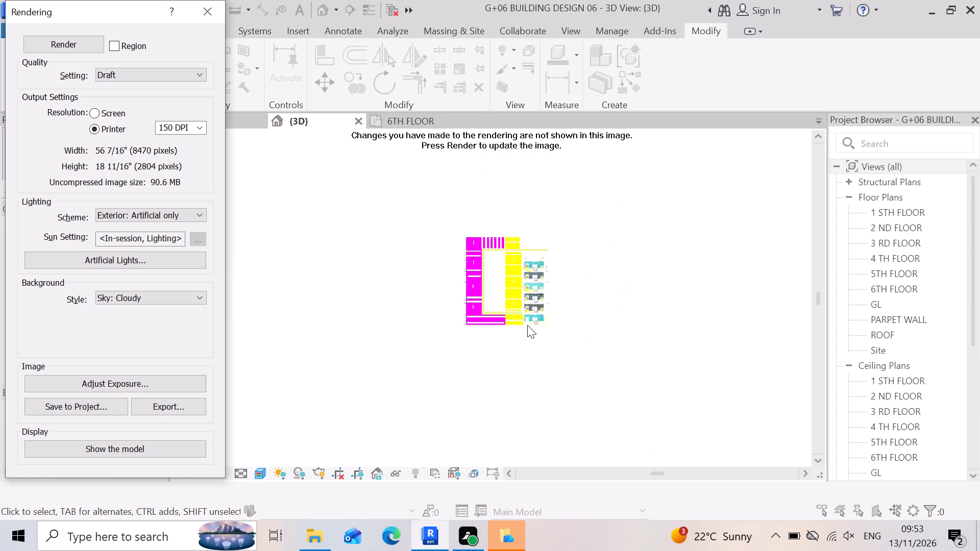
scroll(527, 325, "up", 3)
left_click(217, 11)
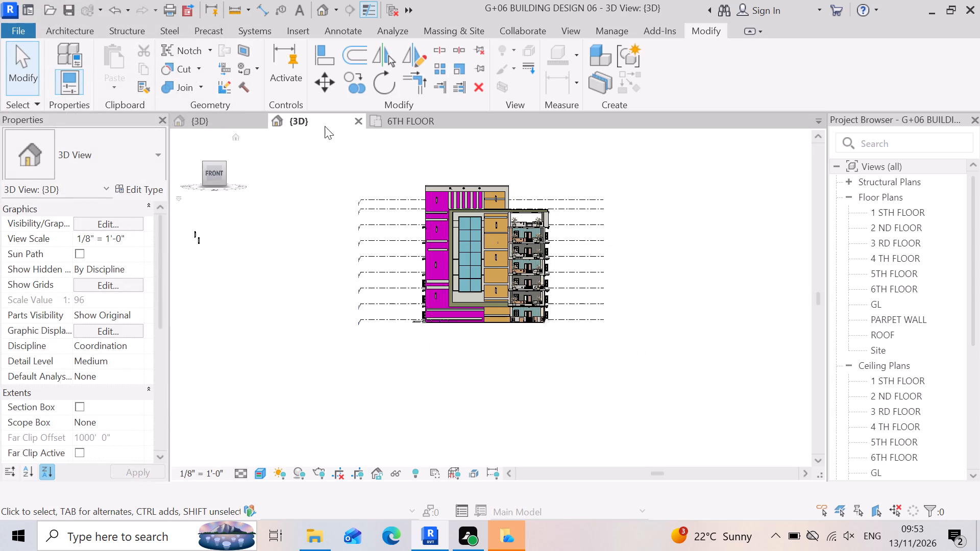
Delete the two stray bollard lights standing away from the building at the ROOF level.
scroll(233, 251, "up", 1)
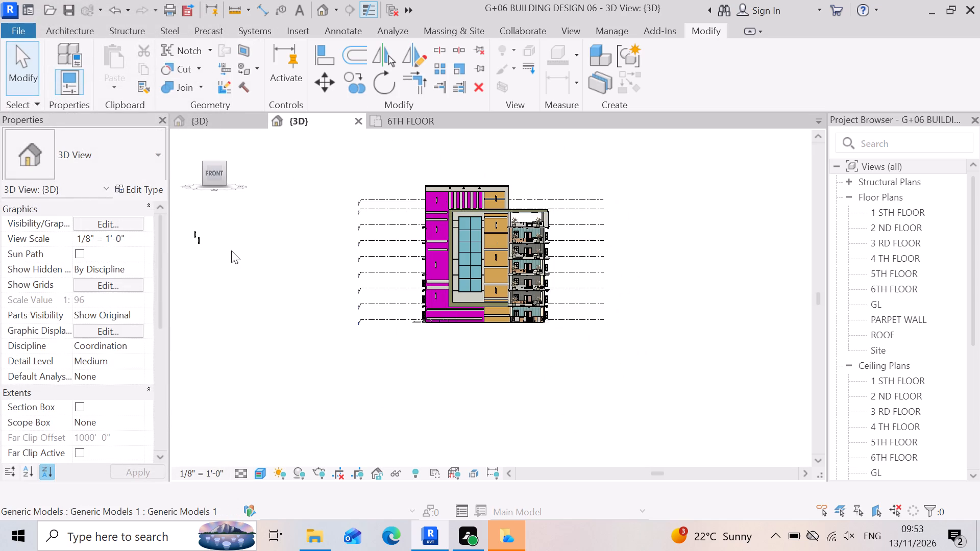
scroll(208, 253, "up", 2)
left_click(190, 240)
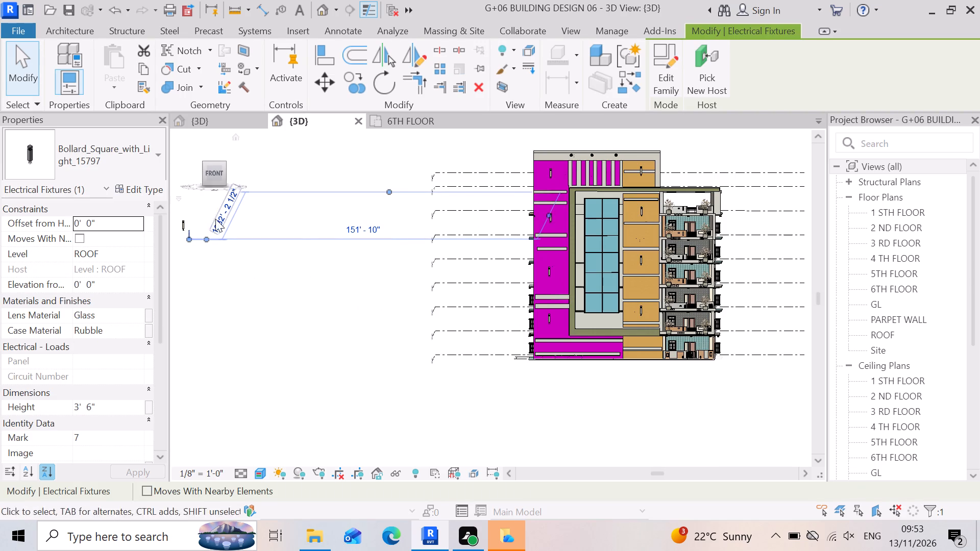
left_click(182, 220, "ctrl")
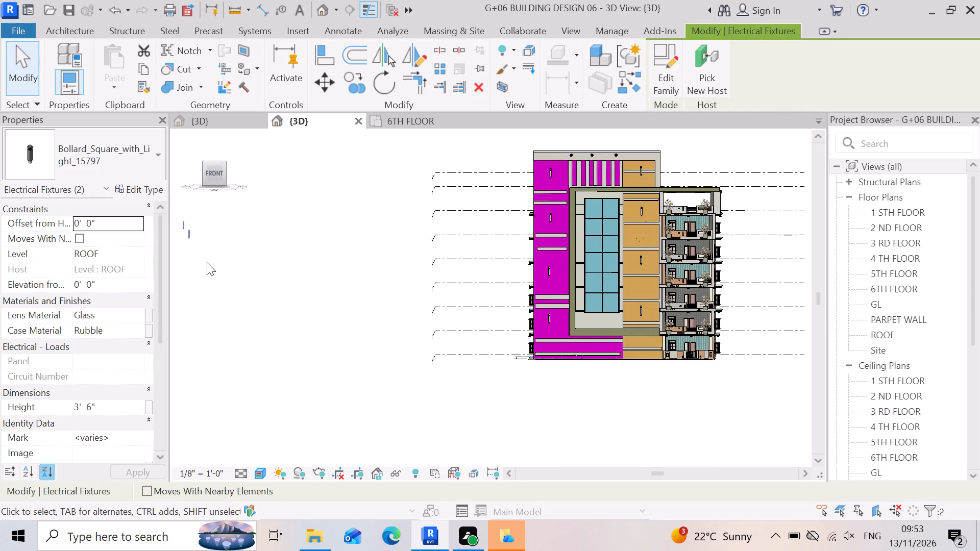
key("Delete")
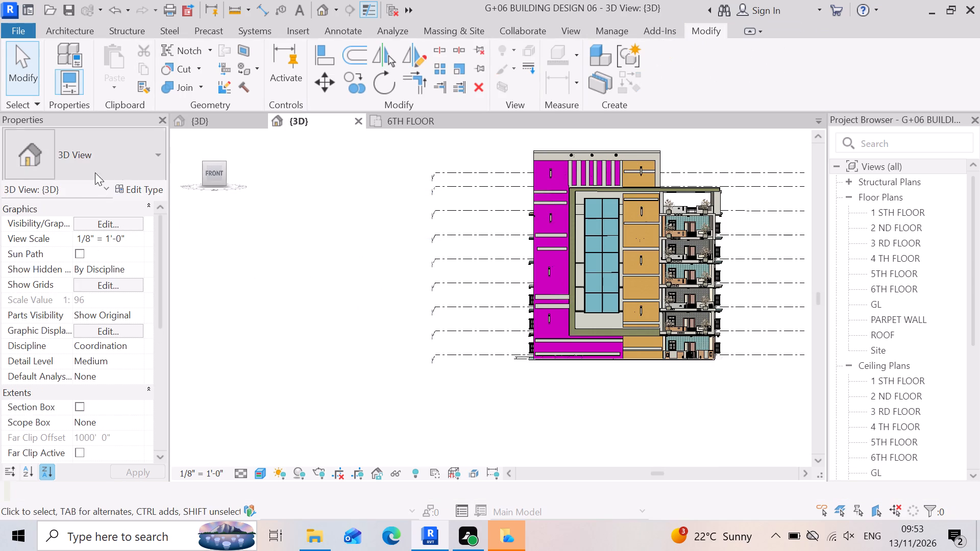
Open the rendering settings for the front 3D view.
key("r")
key("r")
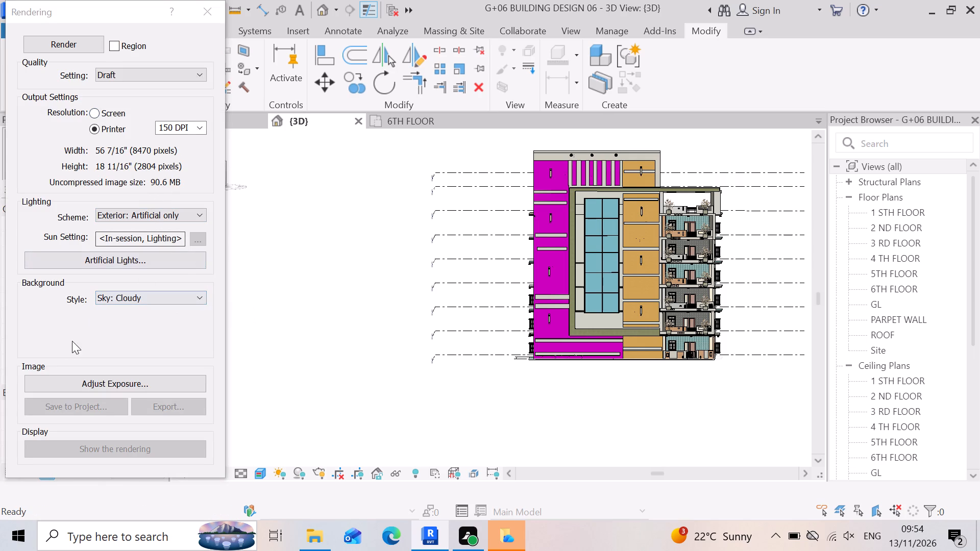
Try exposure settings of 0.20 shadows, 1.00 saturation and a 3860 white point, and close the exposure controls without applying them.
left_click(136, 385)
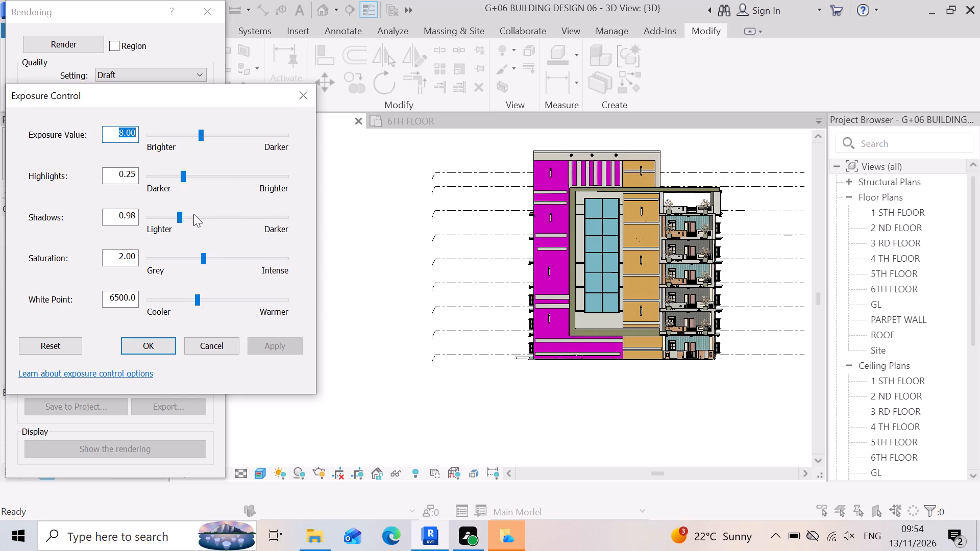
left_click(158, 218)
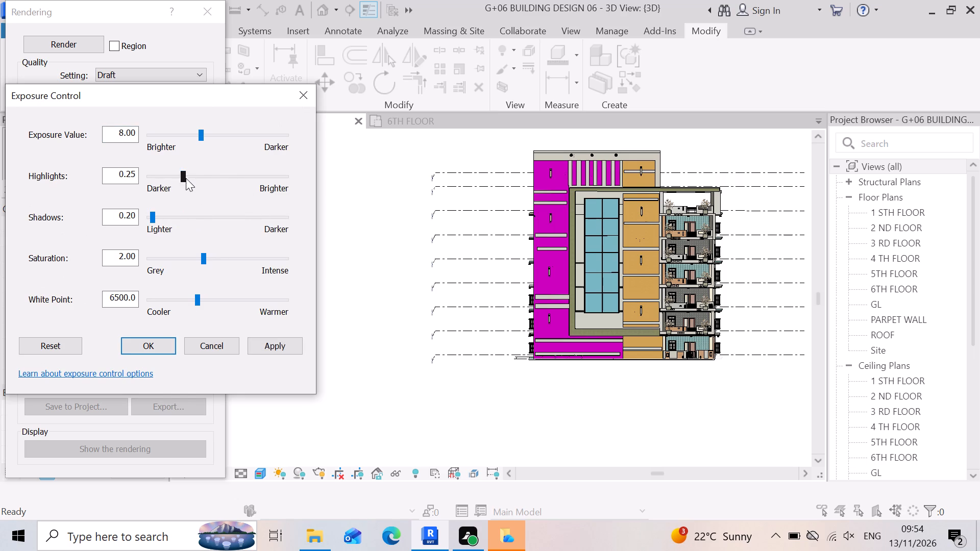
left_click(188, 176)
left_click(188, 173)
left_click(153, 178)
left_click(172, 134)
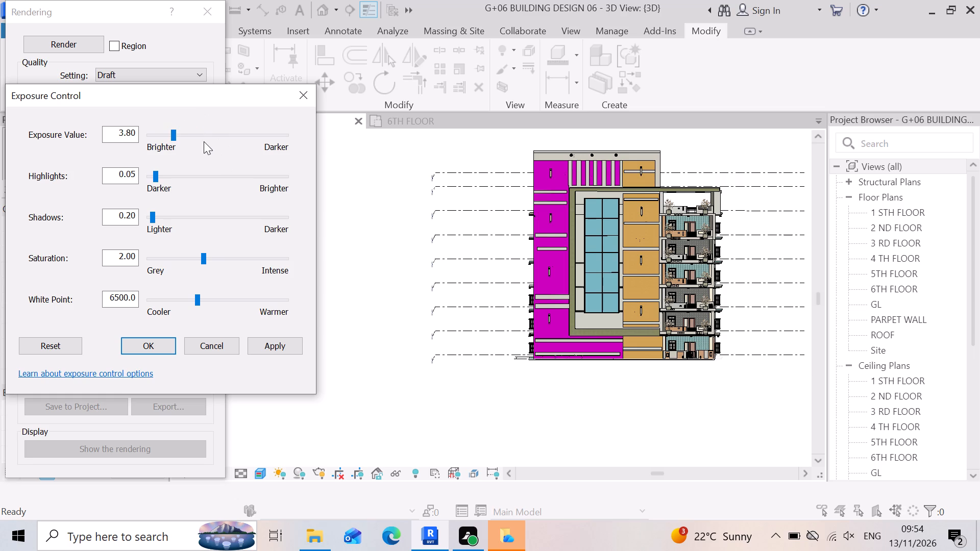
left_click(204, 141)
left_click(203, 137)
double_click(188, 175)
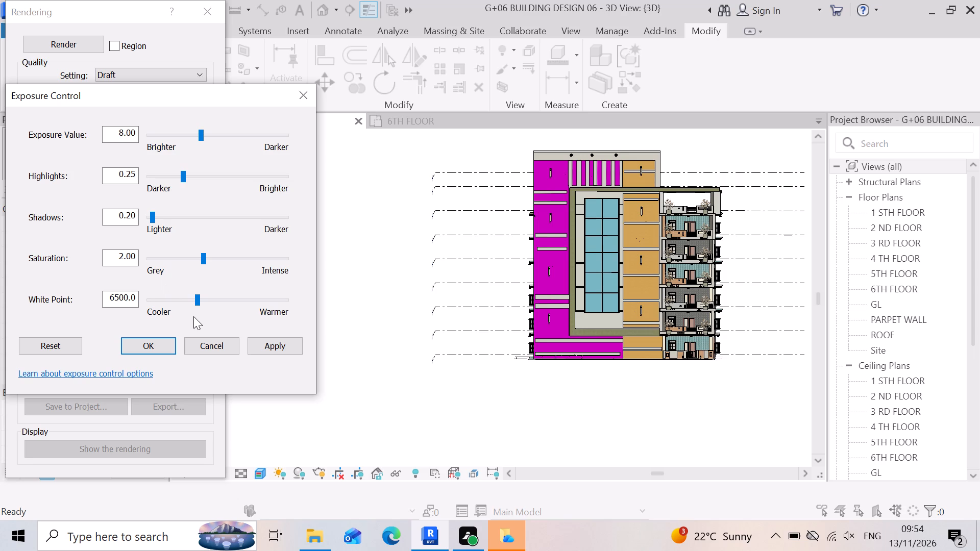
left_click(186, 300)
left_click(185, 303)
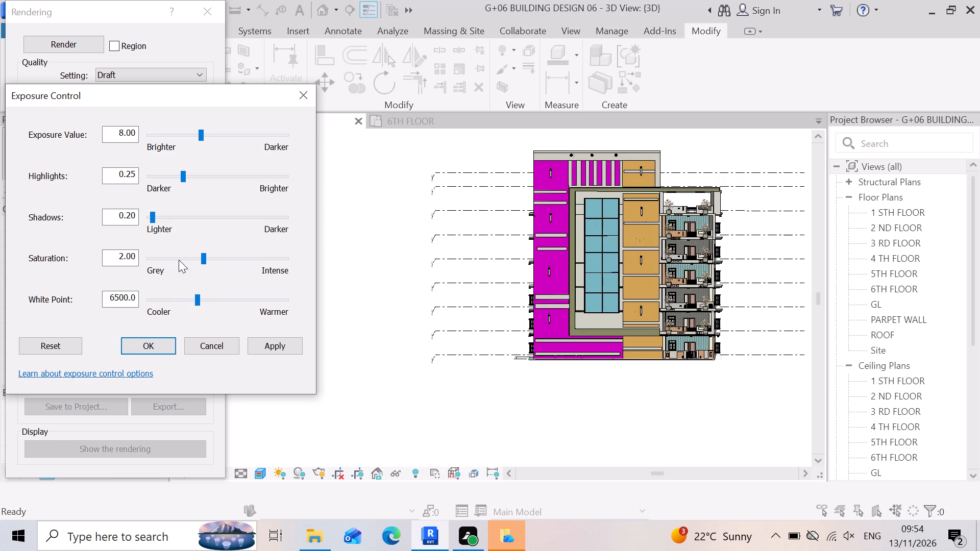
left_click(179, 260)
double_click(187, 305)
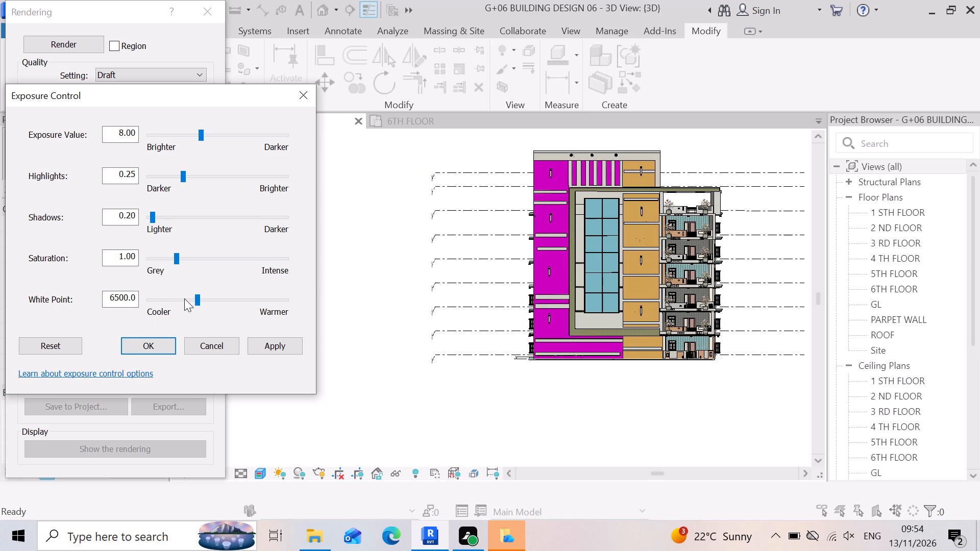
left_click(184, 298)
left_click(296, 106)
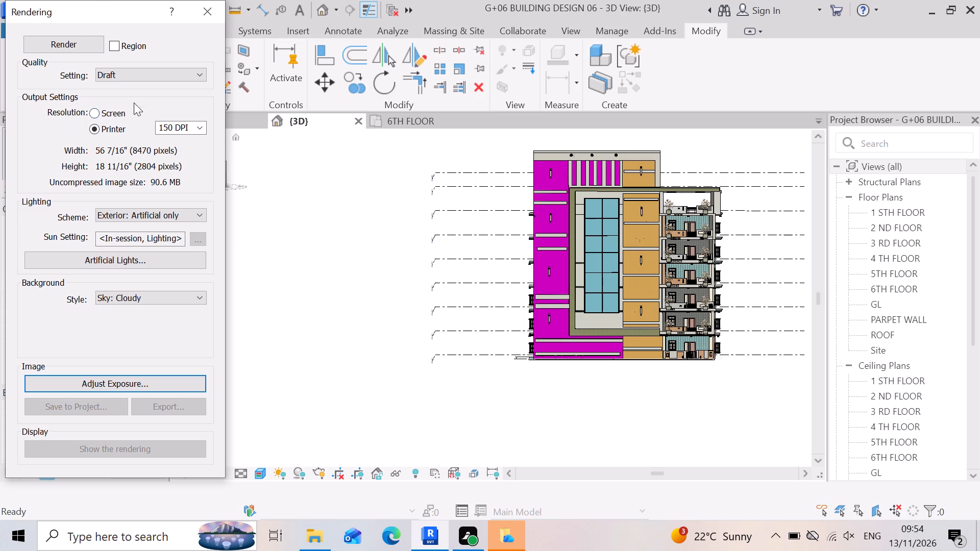
Set the rendering quality to Medium.
left_click(143, 77)
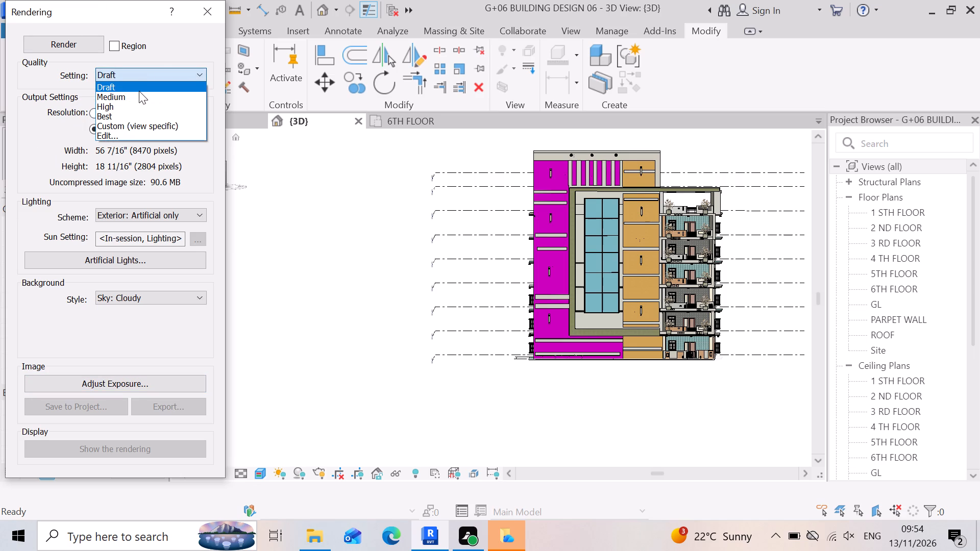
left_click(139, 94)
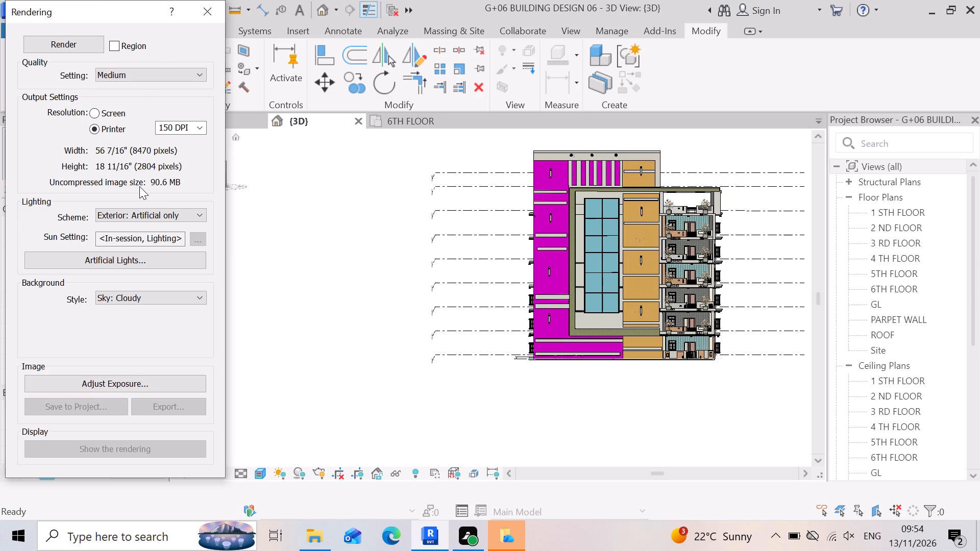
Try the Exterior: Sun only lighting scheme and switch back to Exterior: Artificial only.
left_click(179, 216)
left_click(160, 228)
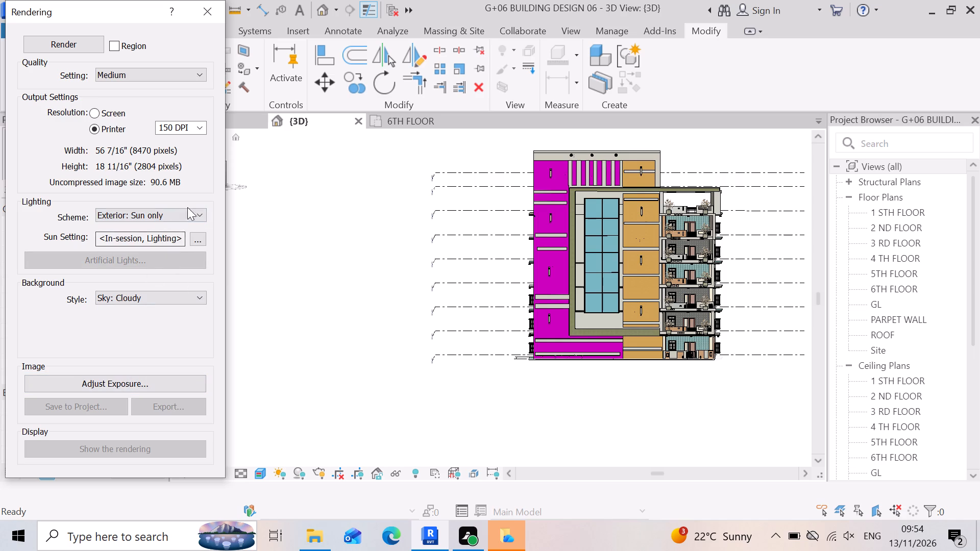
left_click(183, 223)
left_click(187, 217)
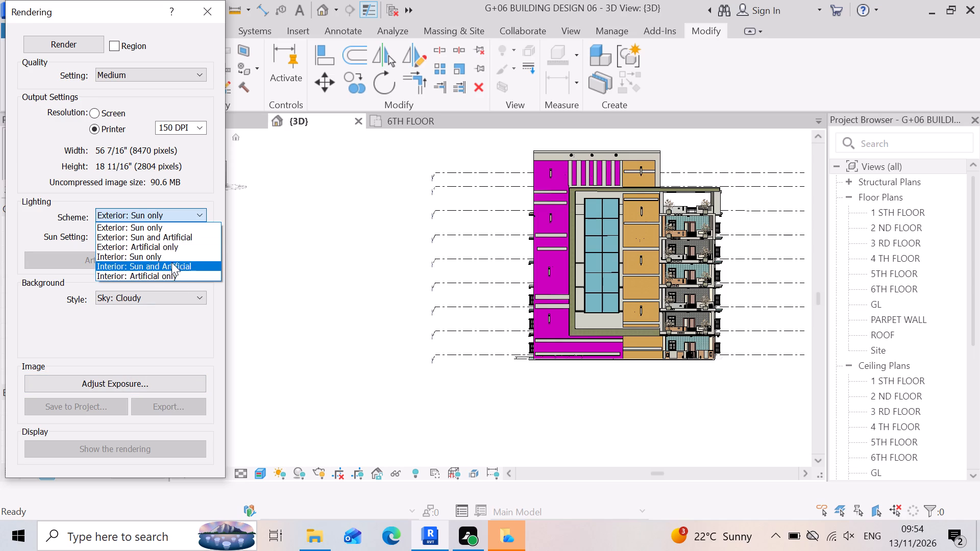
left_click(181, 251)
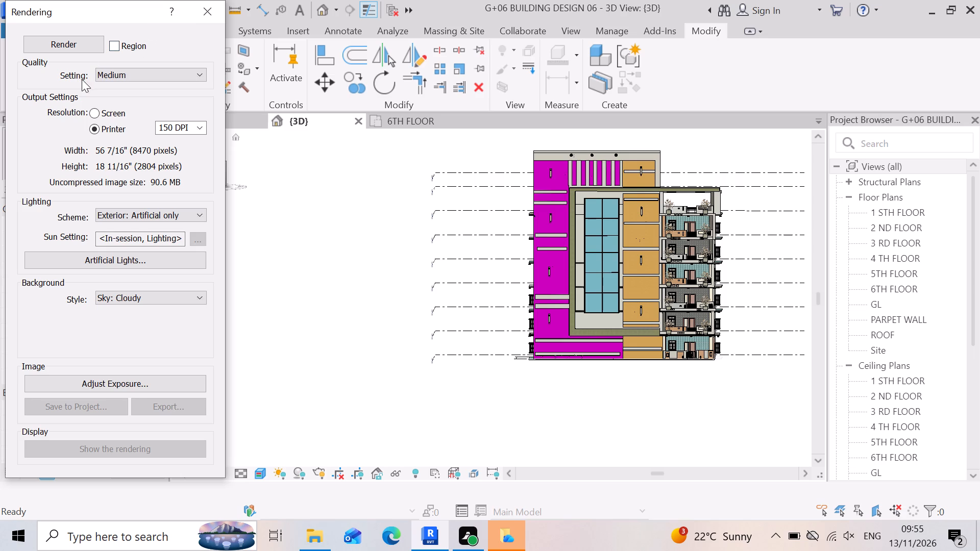
Render the front facade view at Medium quality with the Exterior: Artificial only scheme.
left_click(67, 49)
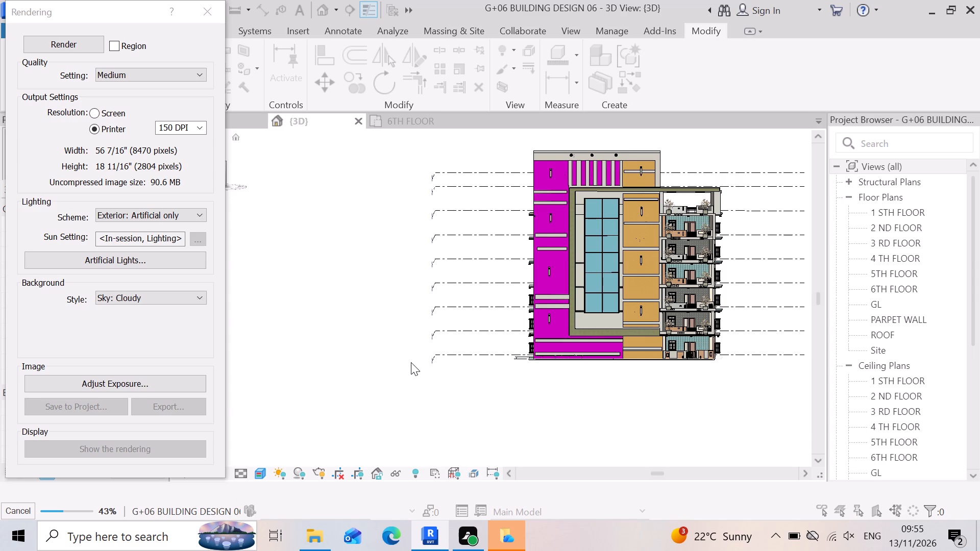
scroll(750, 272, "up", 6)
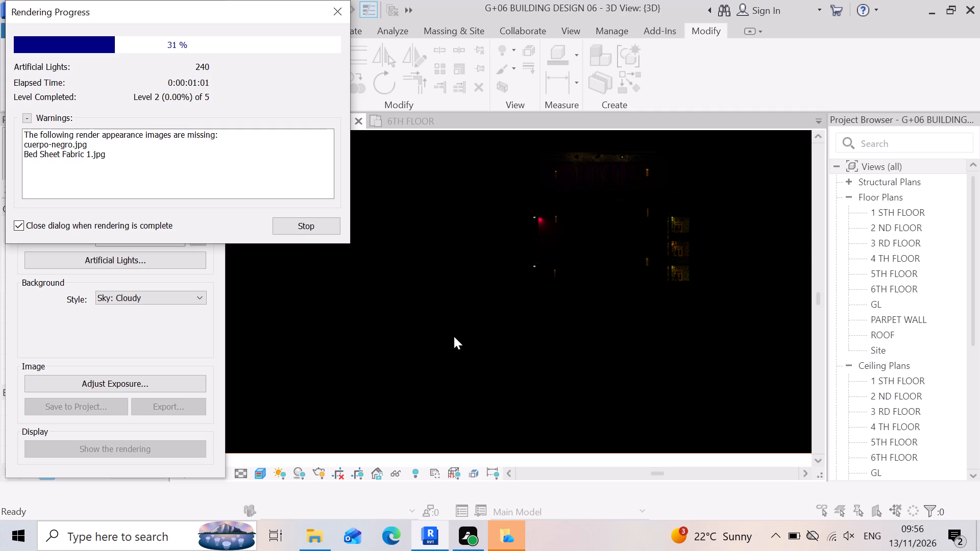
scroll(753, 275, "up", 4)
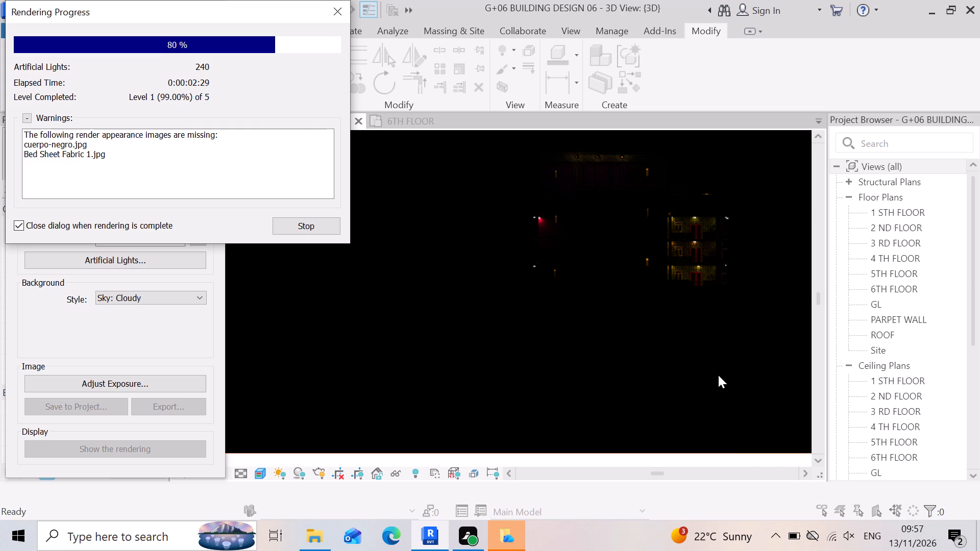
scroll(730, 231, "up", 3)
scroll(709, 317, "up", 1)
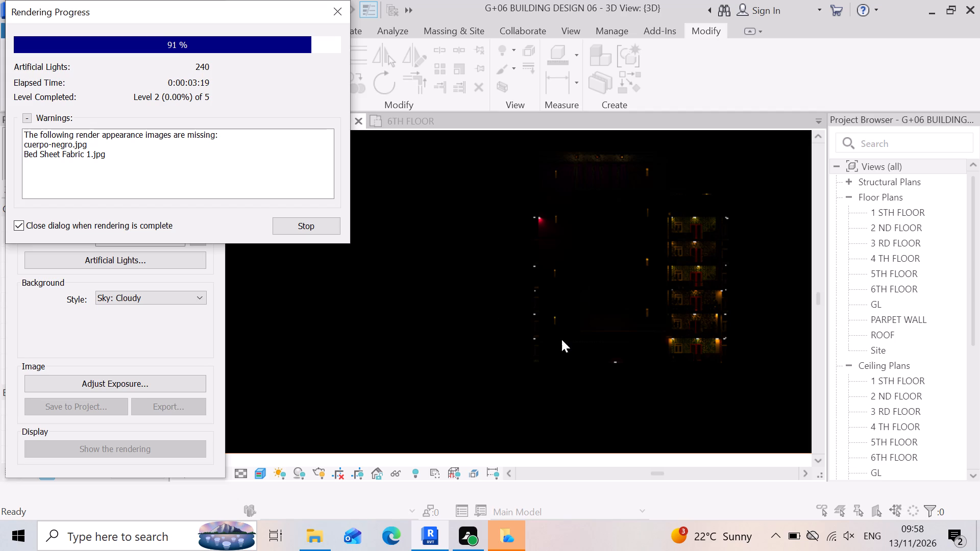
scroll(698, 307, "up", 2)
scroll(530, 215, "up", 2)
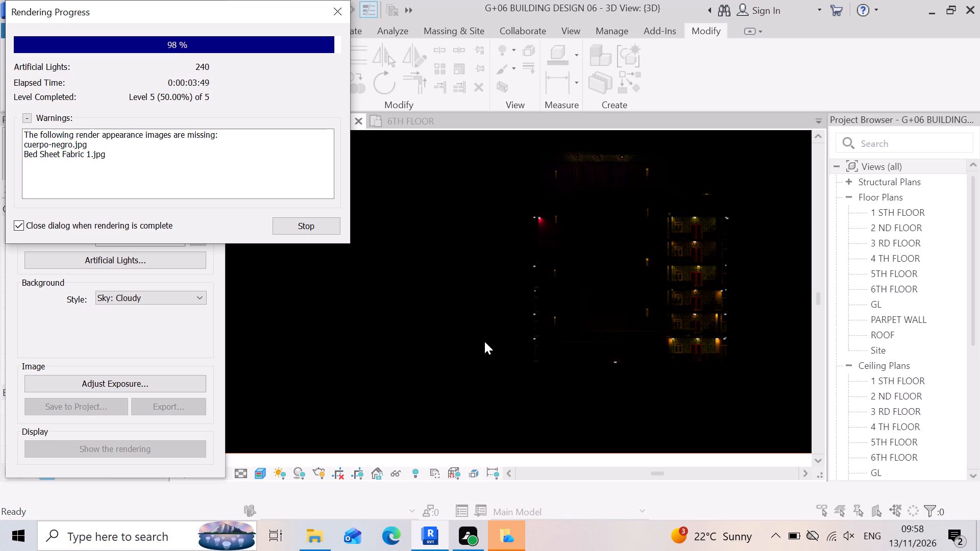
Examine the finished rendering up close, checking the lights on the lower balconies and the bollard light on the wood panel.
scroll(438, 334, "down", 2)
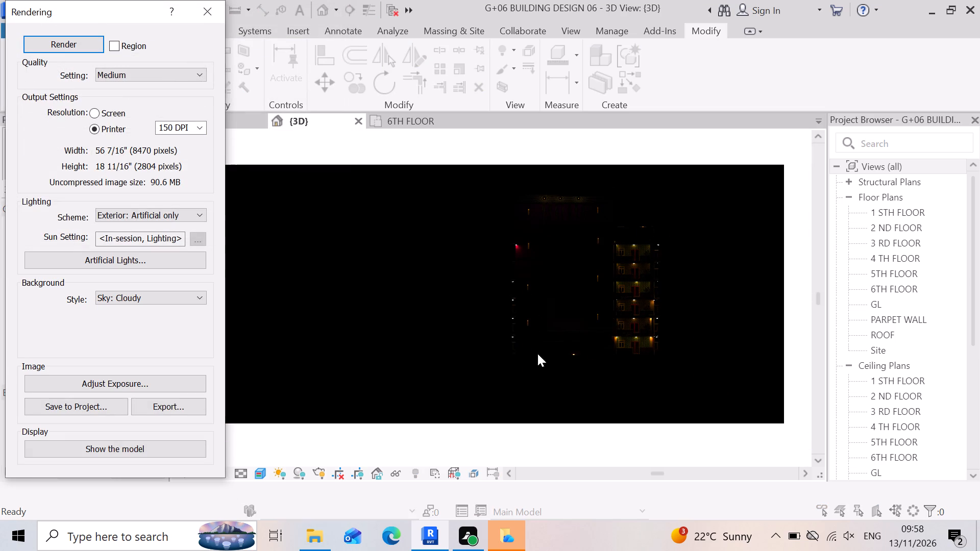
scroll(533, 353, "up", 1)
scroll(652, 374, "up", 2)
scroll(710, 300, "up", 7)
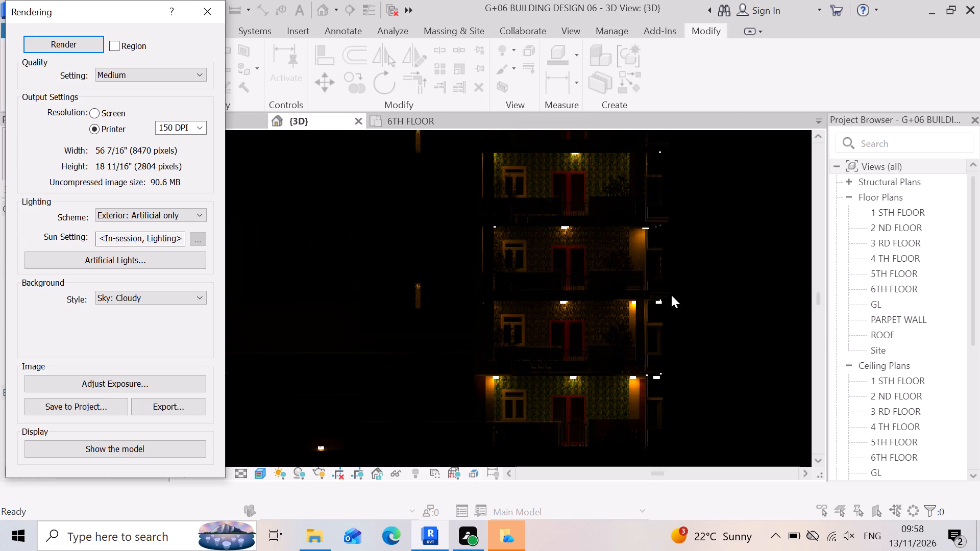
scroll(475, 332, "up", 5)
scroll(469, 316, "down", 2)
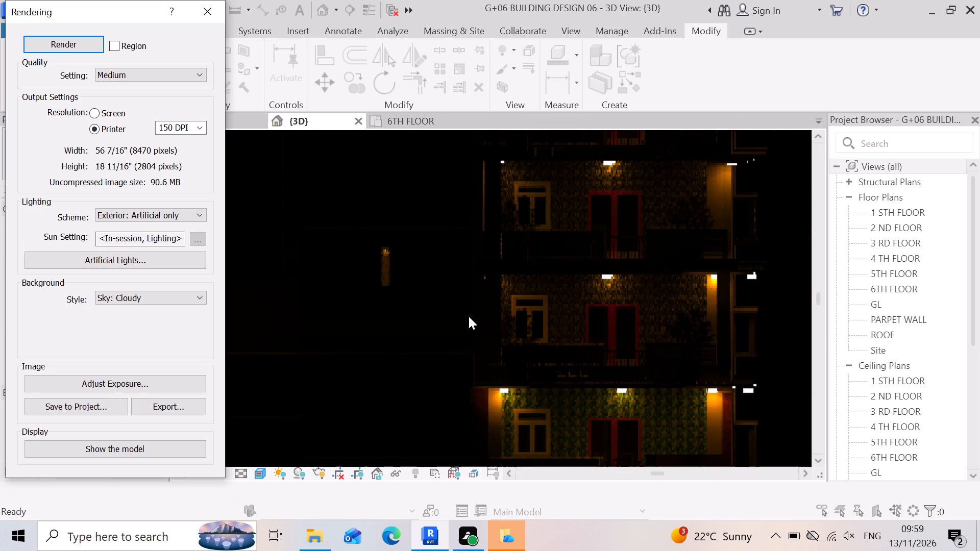
scroll(527, 415, "up", 1)
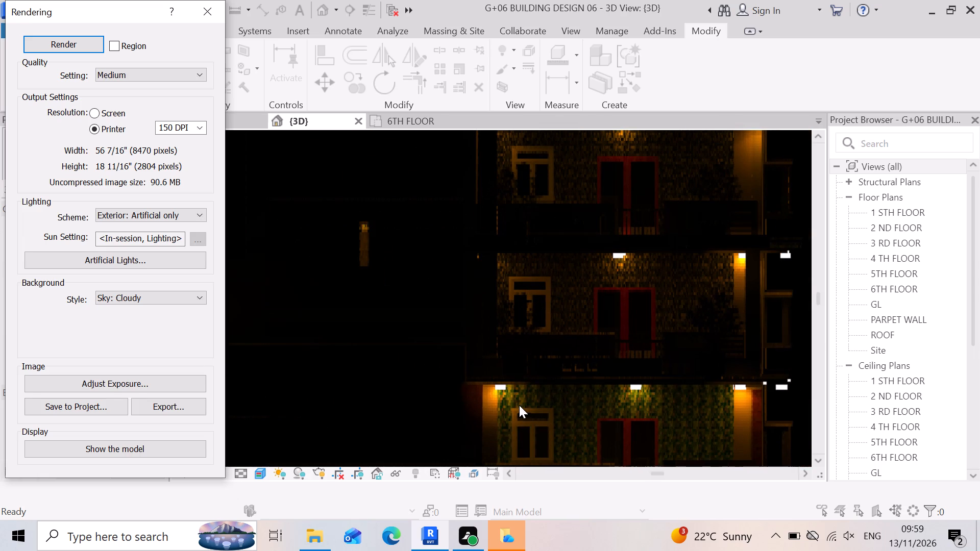
scroll(519, 403, "up", 2)
scroll(452, 358, "down", 3)
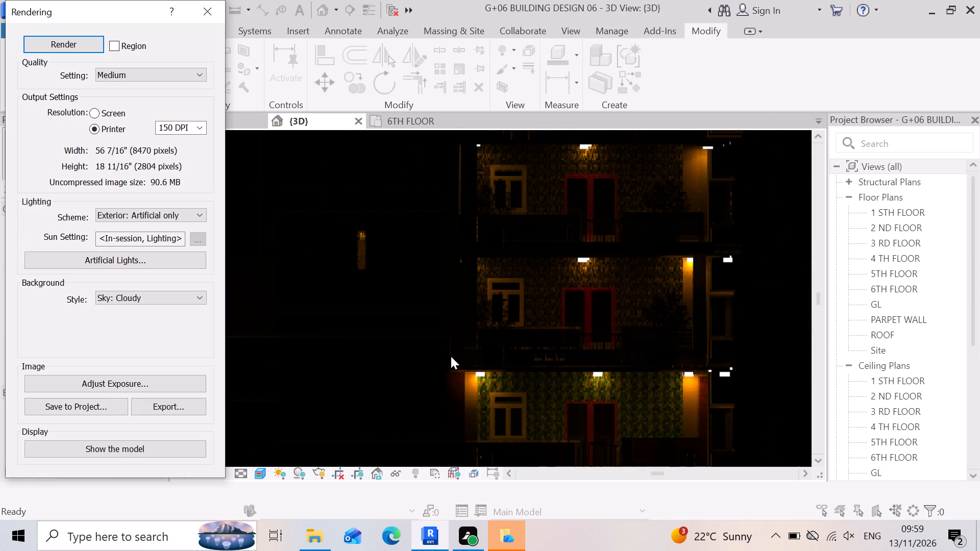
scroll(529, 384, "up", 7)
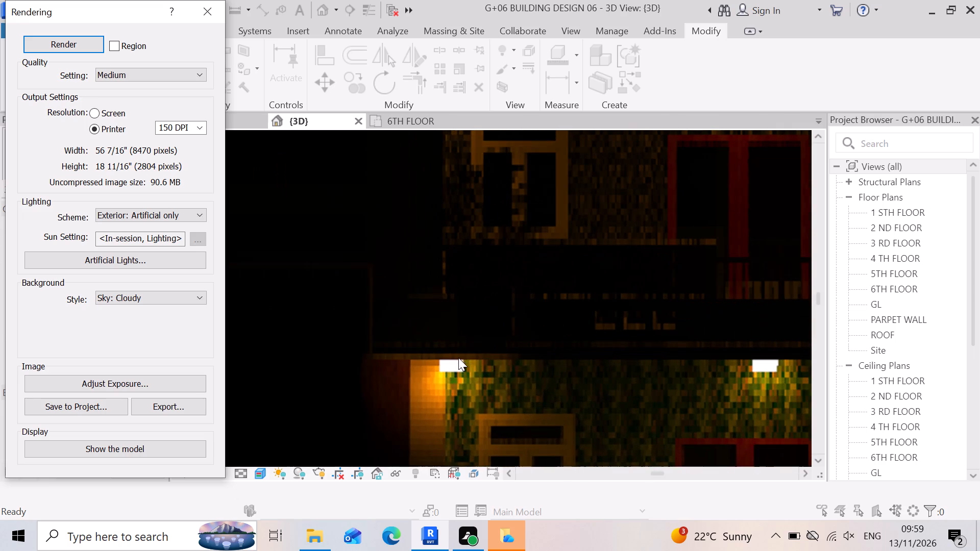
scroll(467, 357, "down", 3)
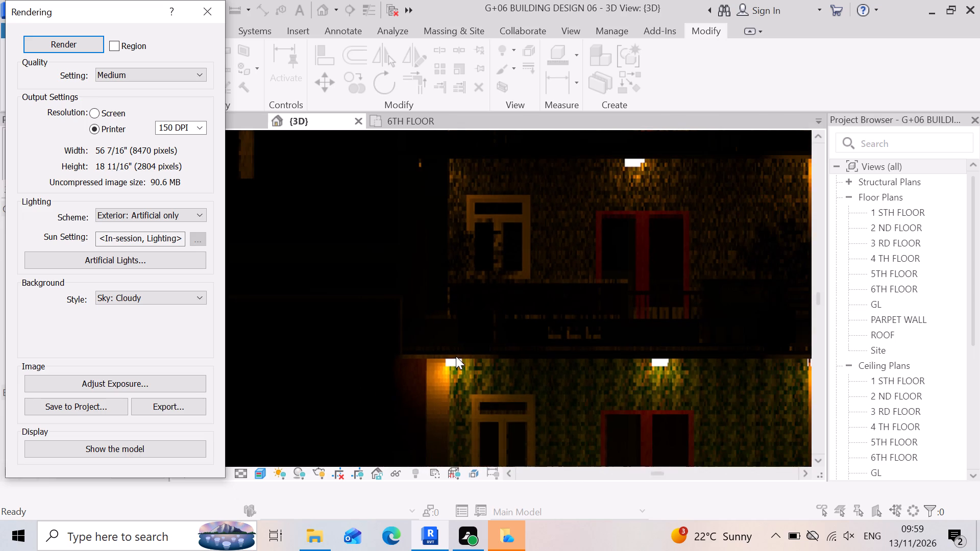
Examine the rendered lower balconies up close, checking the ceiling lights and the glow they cast on the walls.
scroll(456, 356, "down", 1)
scroll(642, 373, "up", 7)
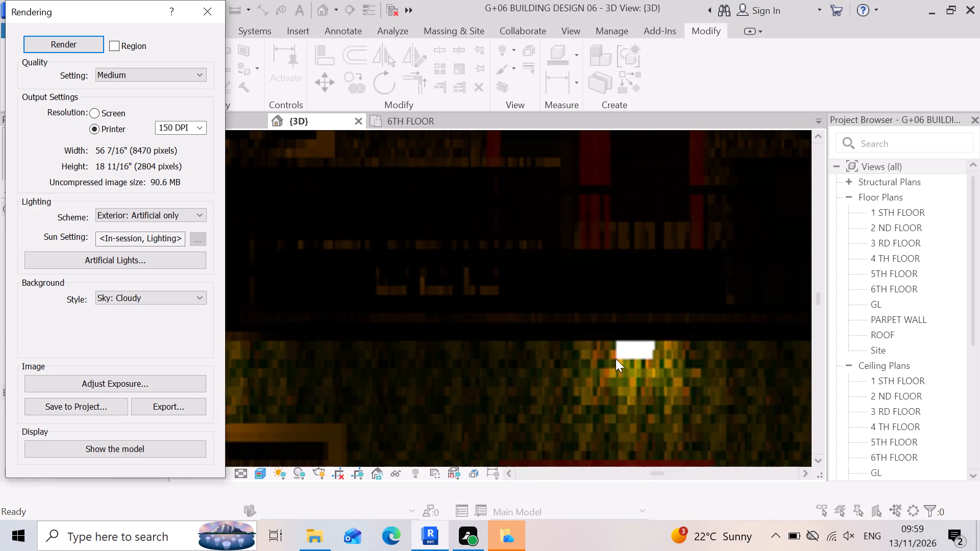
scroll(573, 356, "down", 8)
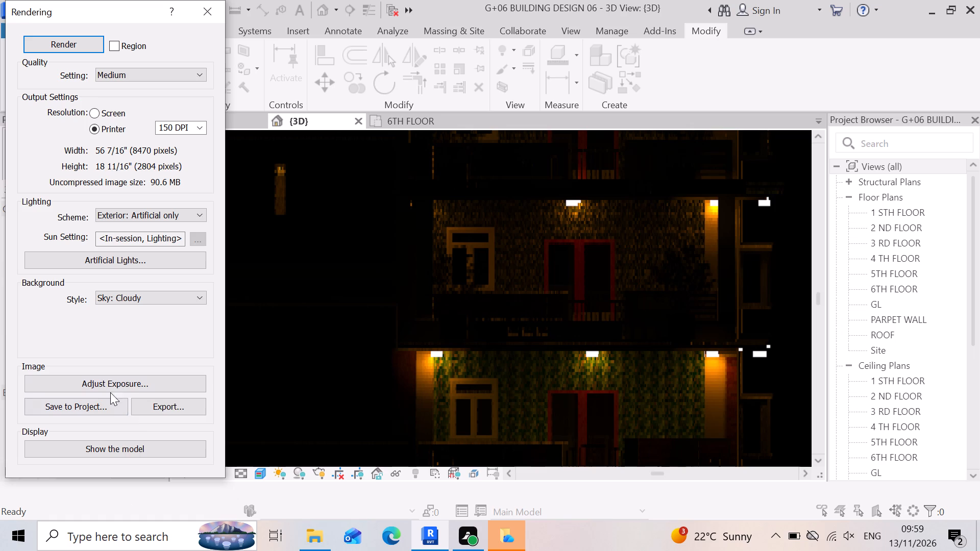
scroll(688, 362, "up", 2)
scroll(330, 363, "up", 4)
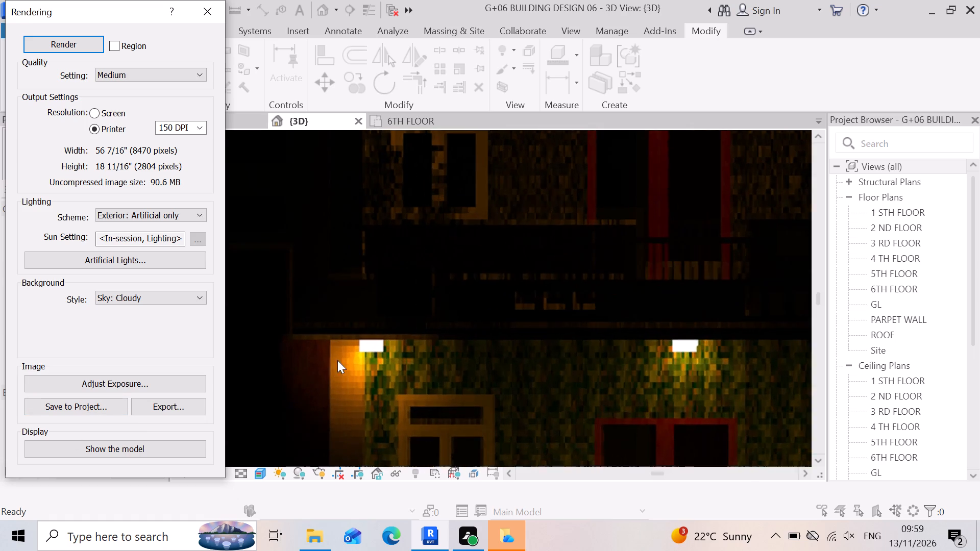
scroll(337, 360, "up", 6)
scroll(404, 340, "up", 6)
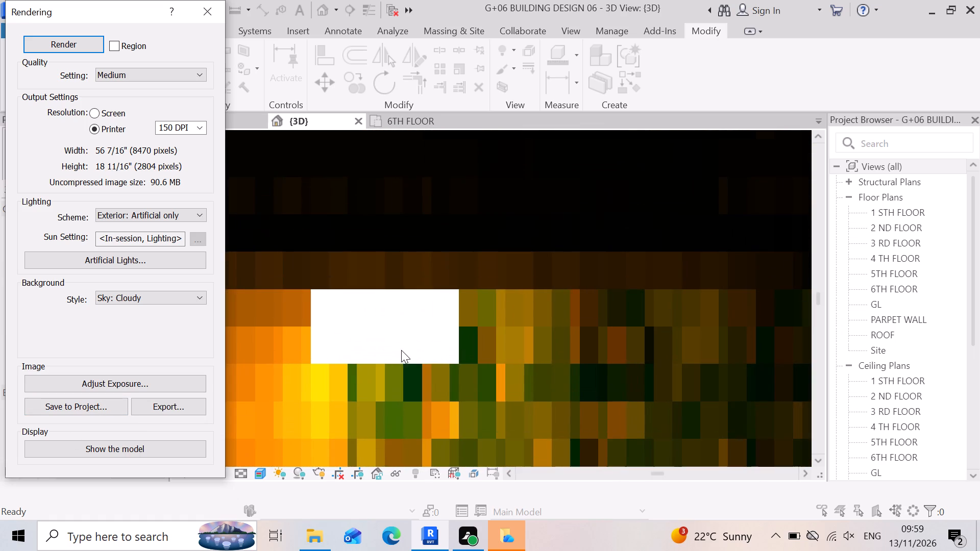
scroll(477, 342, "down", 20)
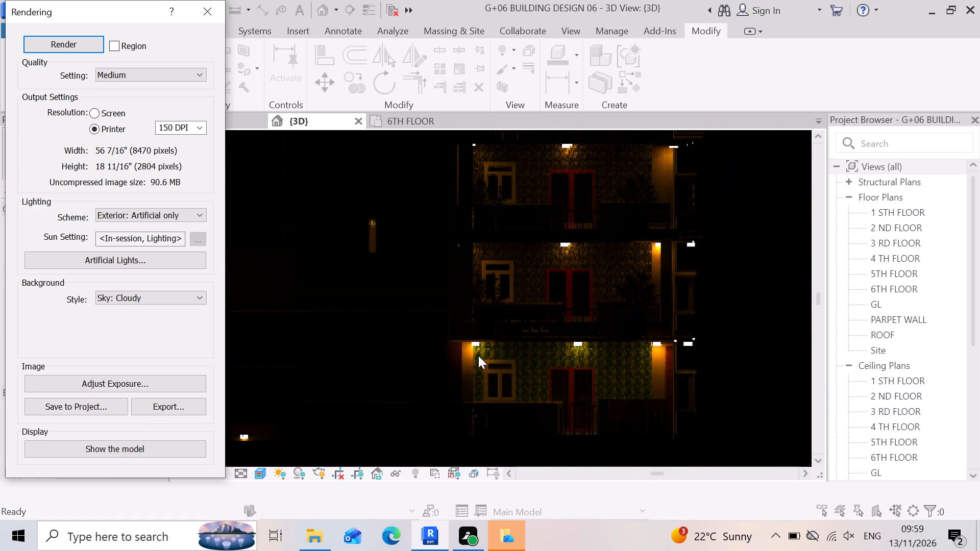
scroll(478, 356, "down", 10)
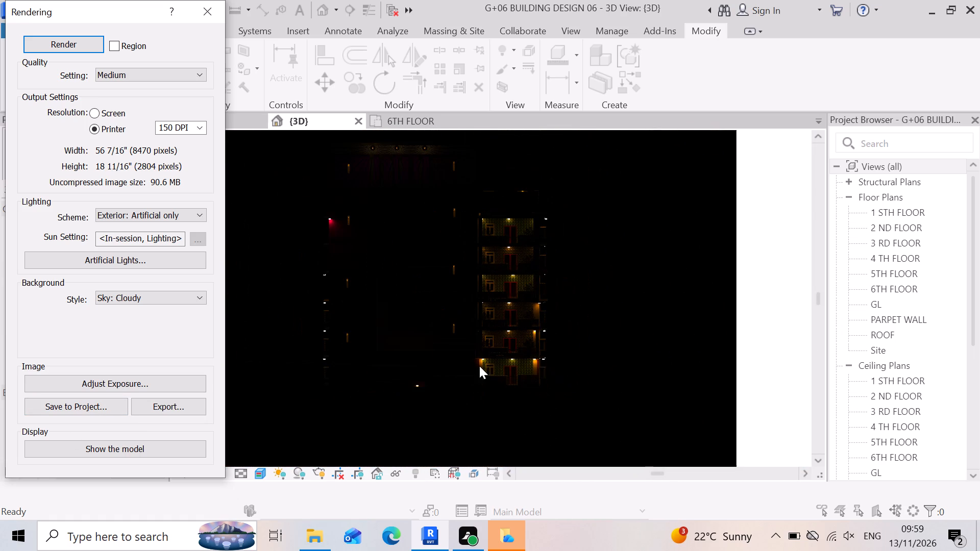
Examine the red light and the nearby wall lights on the central facade of the rendering.
scroll(330, 280, "up", 6)
scroll(357, 187, "up", 4)
scroll(450, 303, "down", 1)
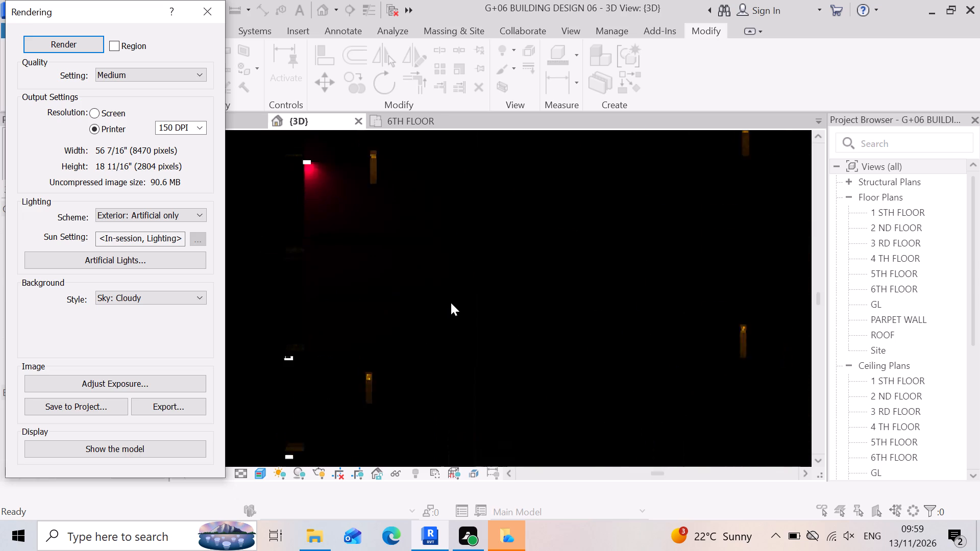
scroll(451, 303, "down", 5)
scroll(356, 216, "up", 13)
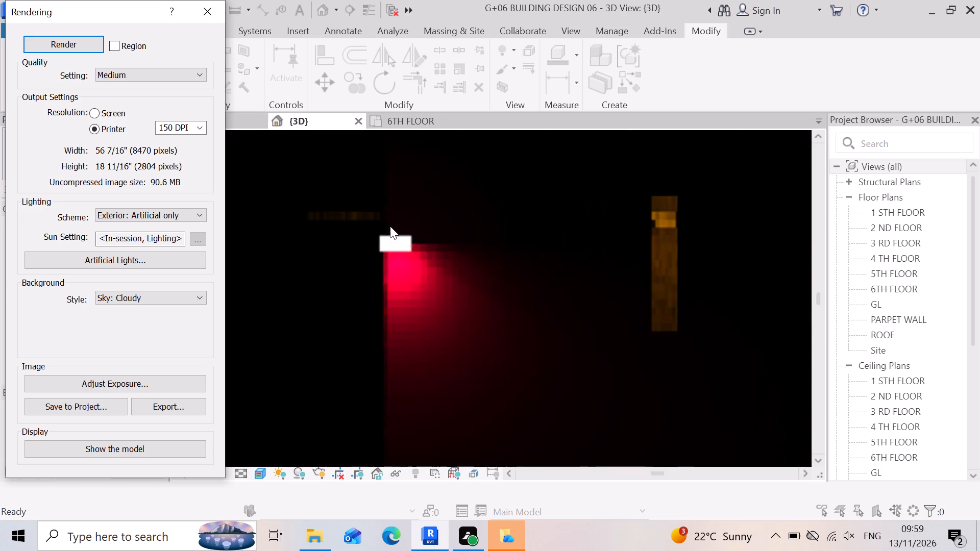
scroll(390, 226, "up", 13)
scroll(412, 289, "down", 2)
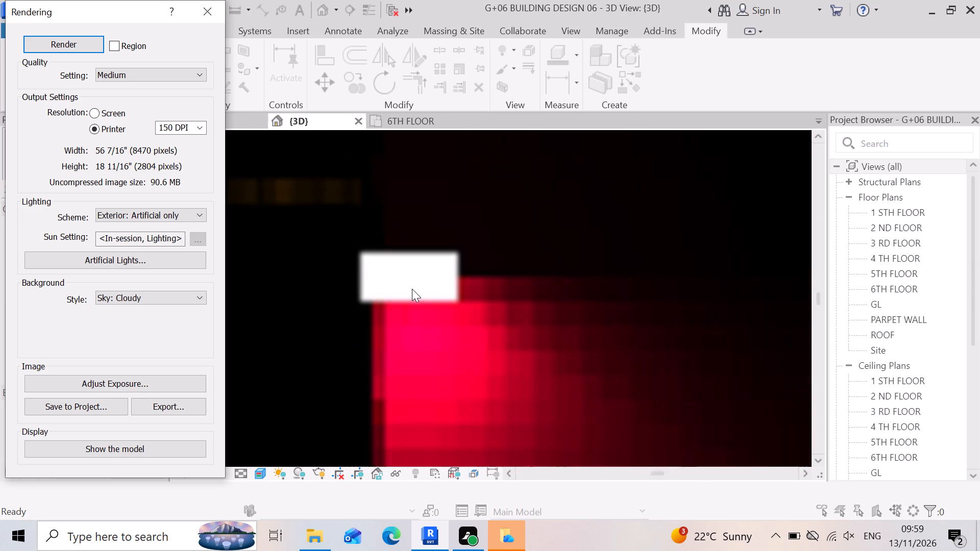
scroll(412, 289, "down", 20)
scroll(412, 289, "down", 9)
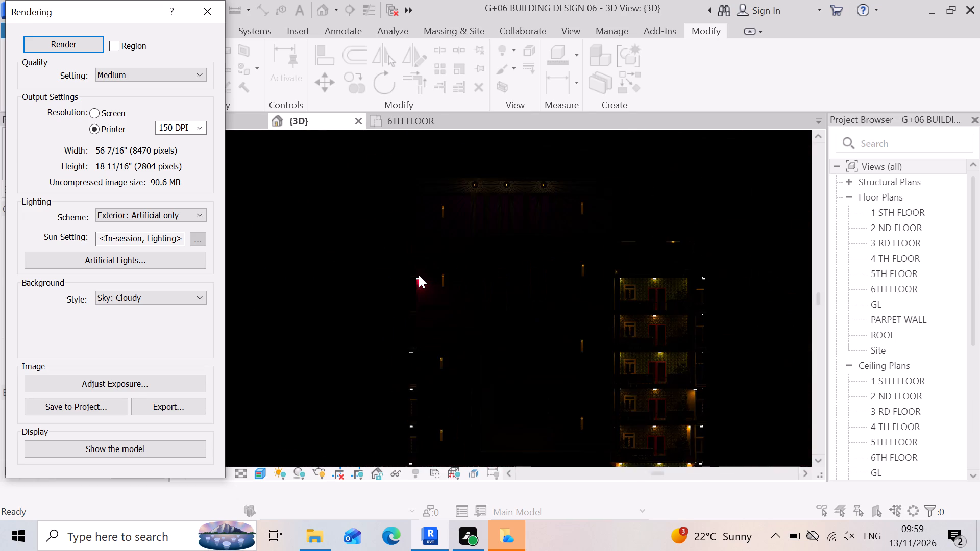
scroll(419, 275, "down", 5)
scroll(521, 309, "up", 7)
Examine the ceiling and edge lights of the middle-floor balconies in the rendering.
scroll(464, 313, "up", 1)
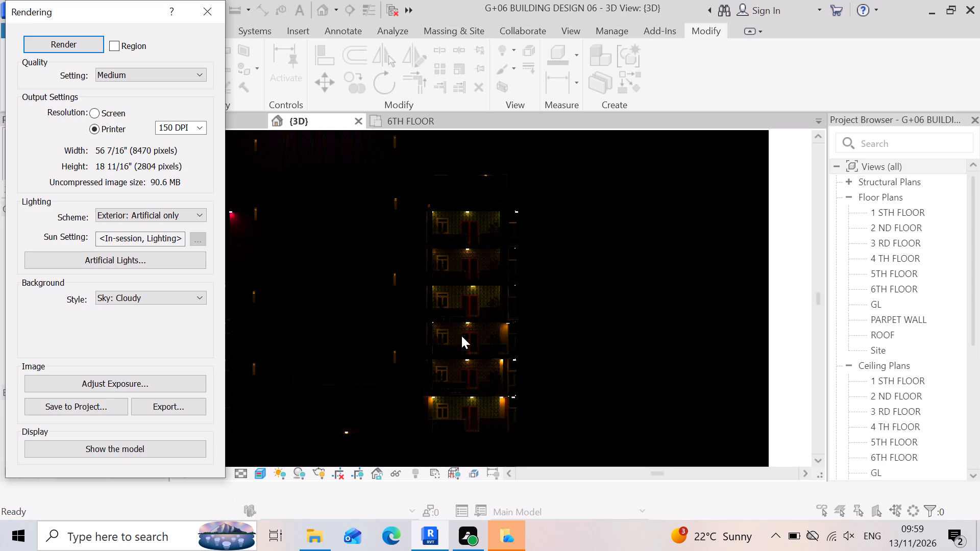
scroll(467, 347, "up", 4)
scroll(524, 387, "up", 2)
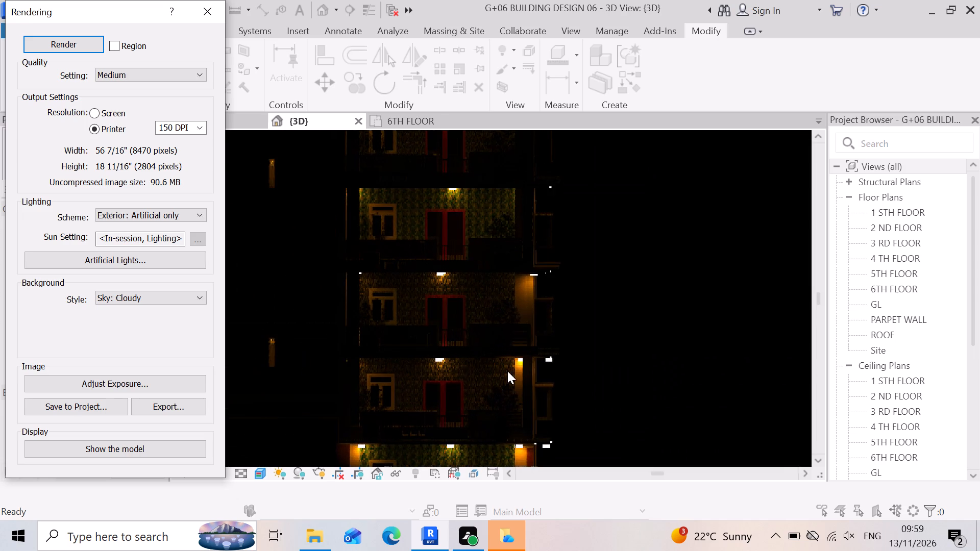
scroll(508, 372, "up", 6)
scroll(525, 361, "down", 1)
scroll(525, 361, "up", 4)
scroll(539, 385, "down", 3)
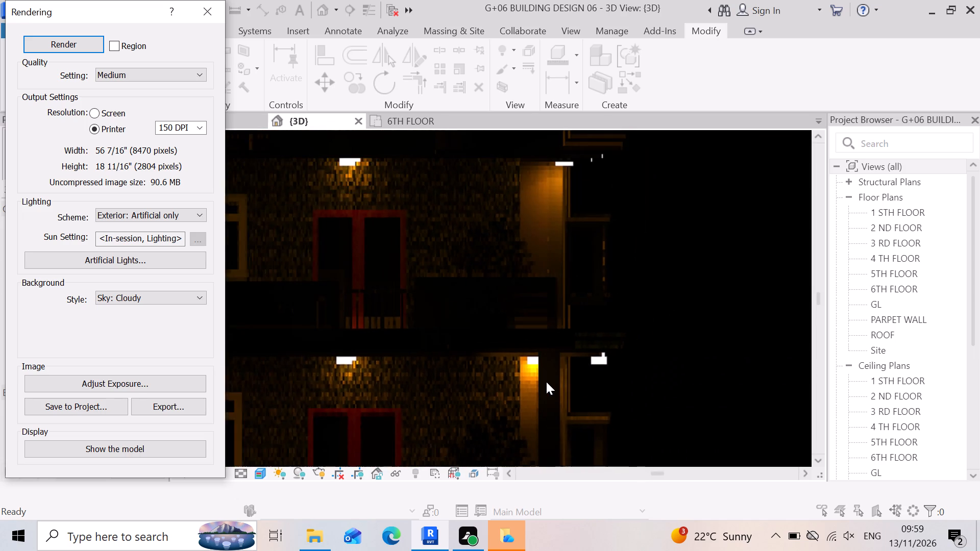
scroll(546, 382, "down", 2)
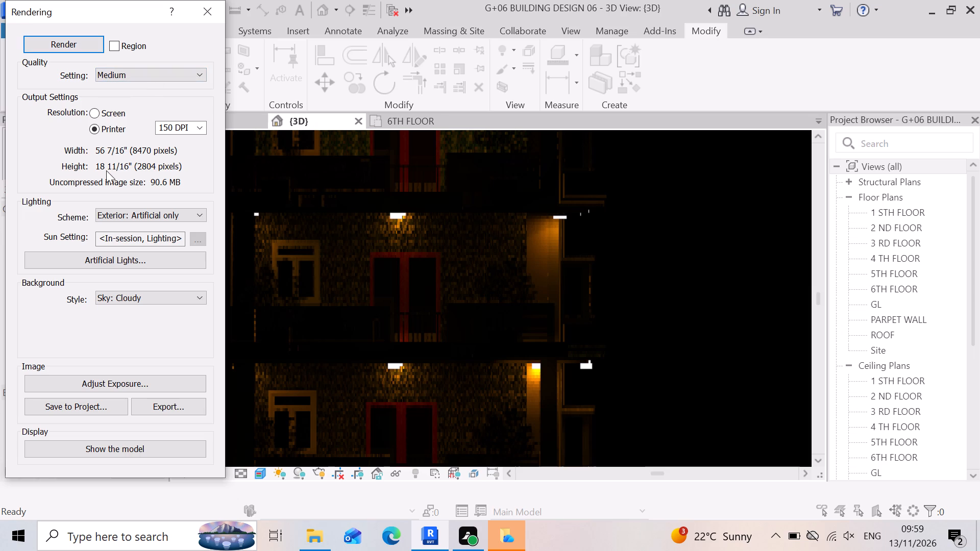
Set the rendering's lighting scheme to Exterior: Sun and Artificial.
left_click(169, 220)
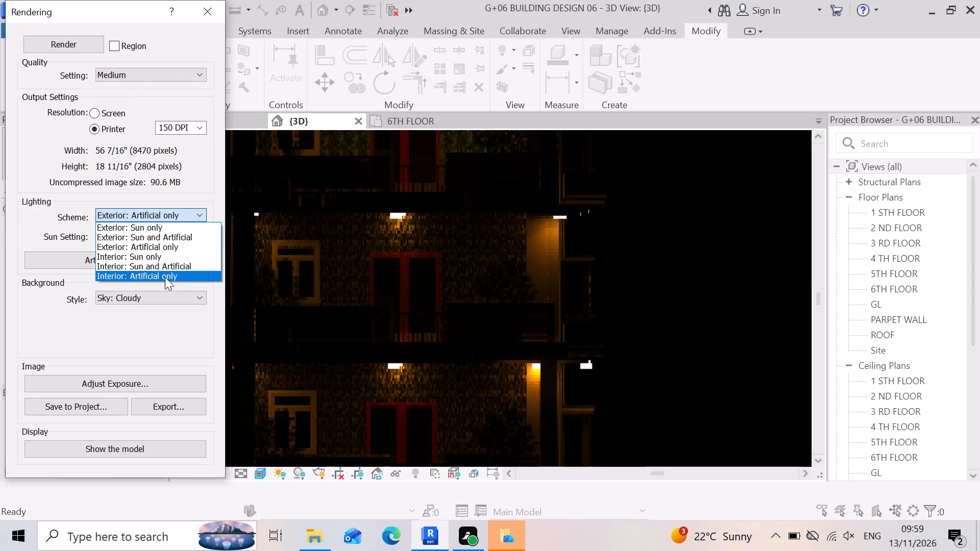
left_click(171, 235)
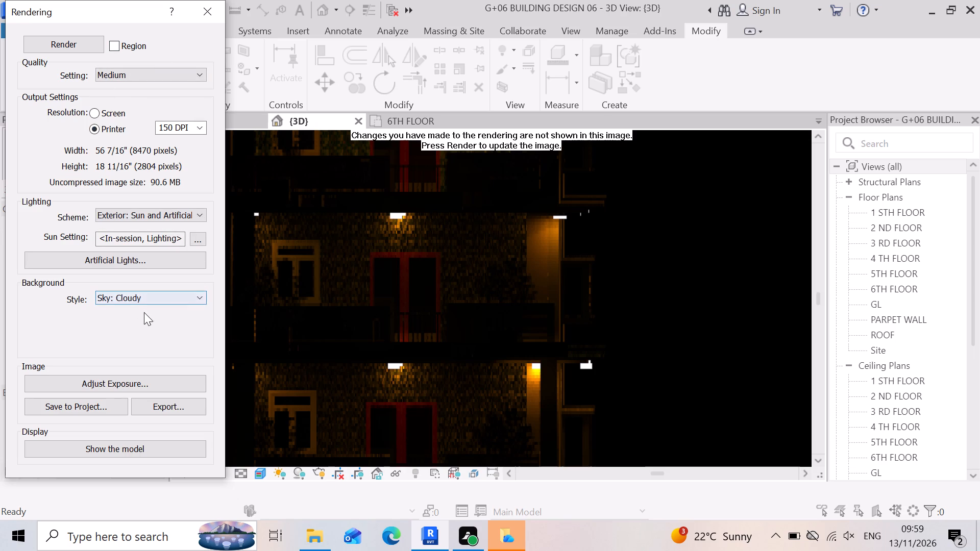
Set the rendering background style to Sky: Few Clouds.
left_click(165, 303)
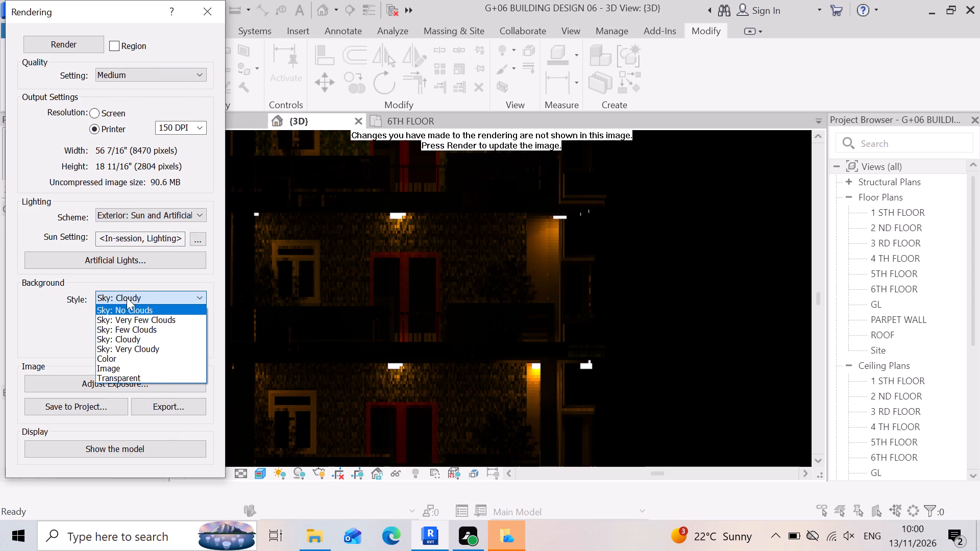
left_click(127, 325)
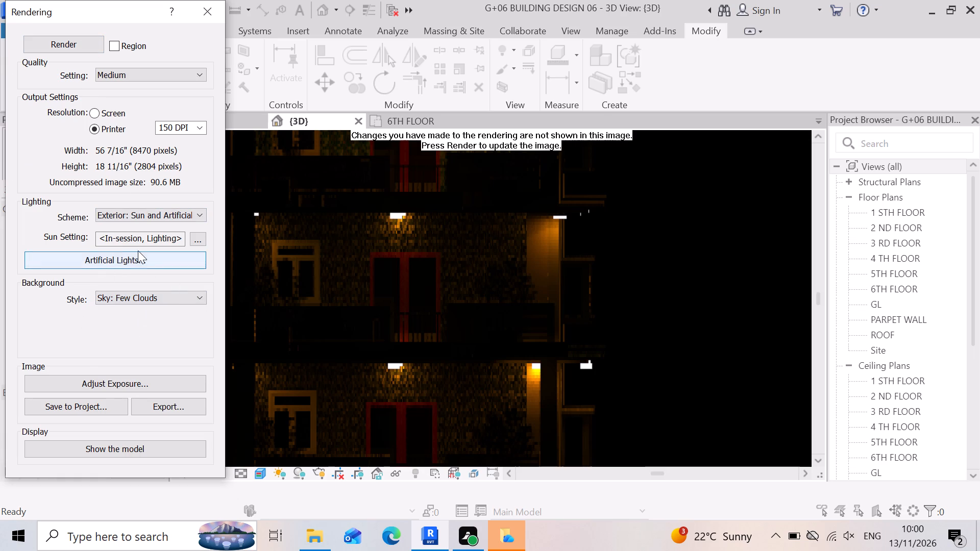
Create a new light group with the default name in the artificial lights settings of the 3D view.
left_click(116, 257)
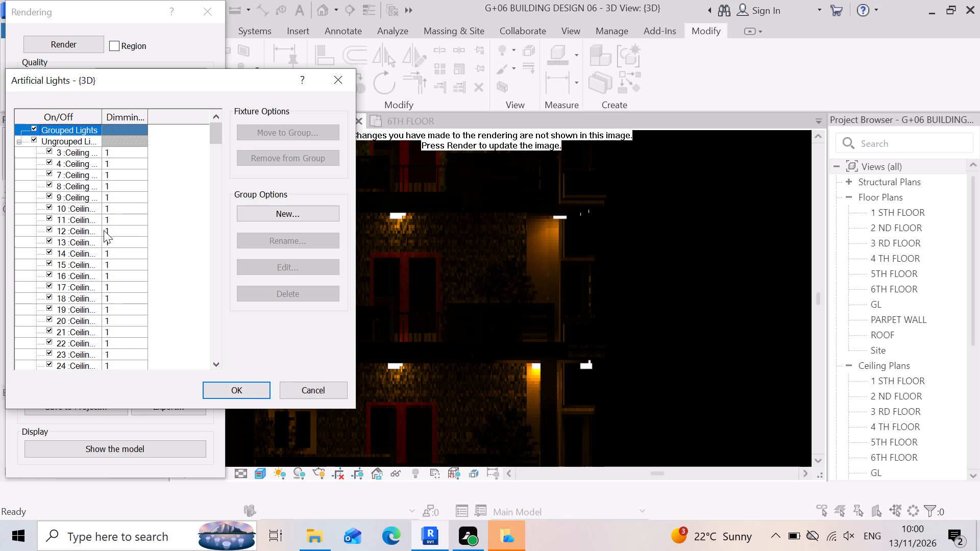
left_click(116, 166)
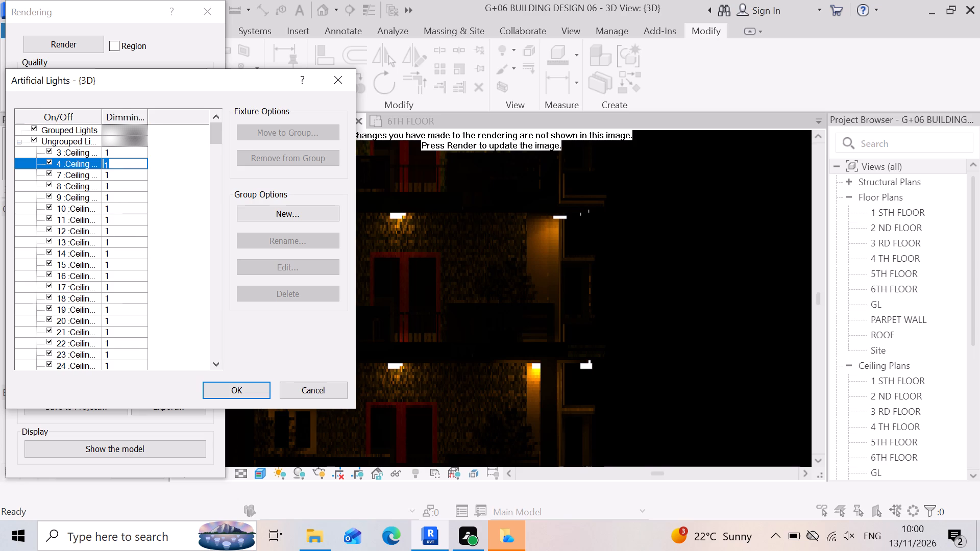
left_click(140, 125)
scroll(103, 236, "down", 20)
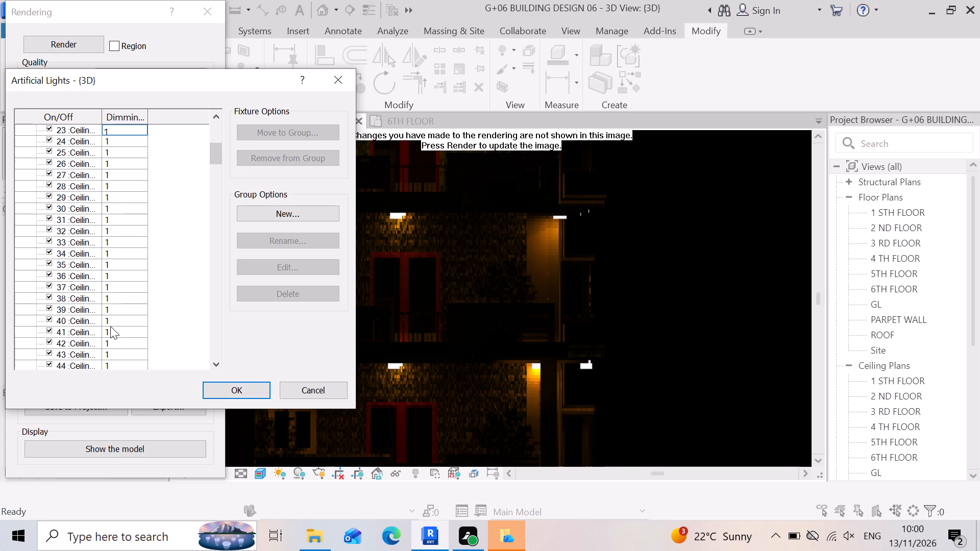
scroll(110, 326, "down", 20)
scroll(110, 326, "down", 18)
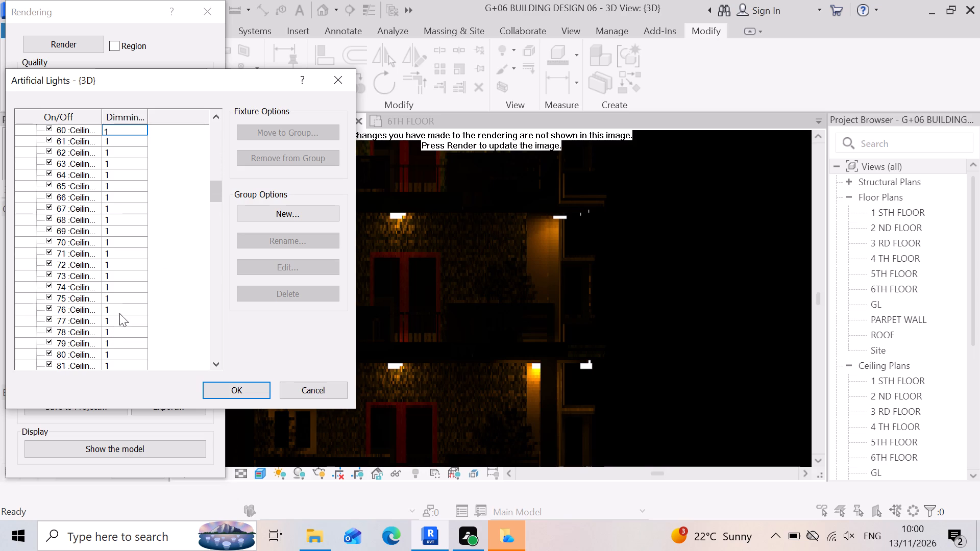
scroll(119, 313, "down", 3)
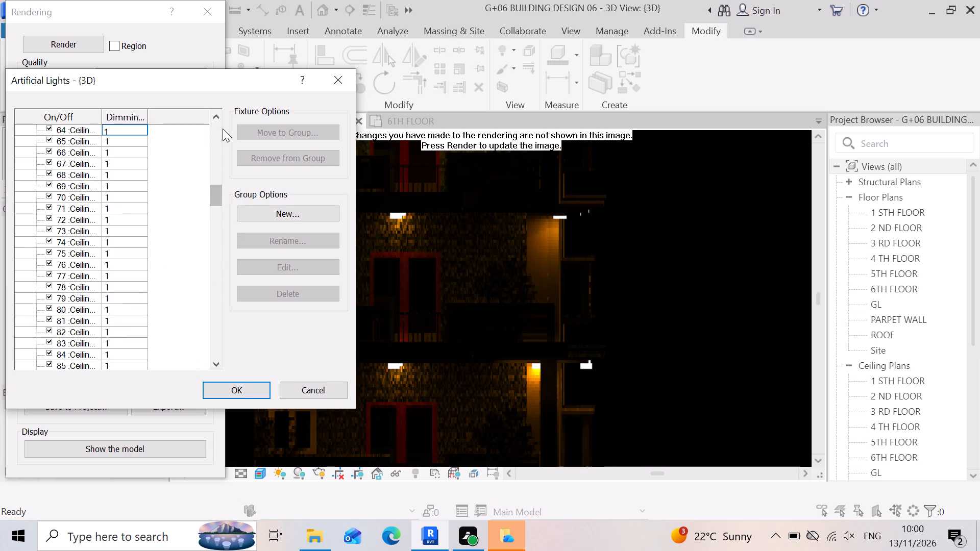
left_click(284, 209)
double_click(284, 209)
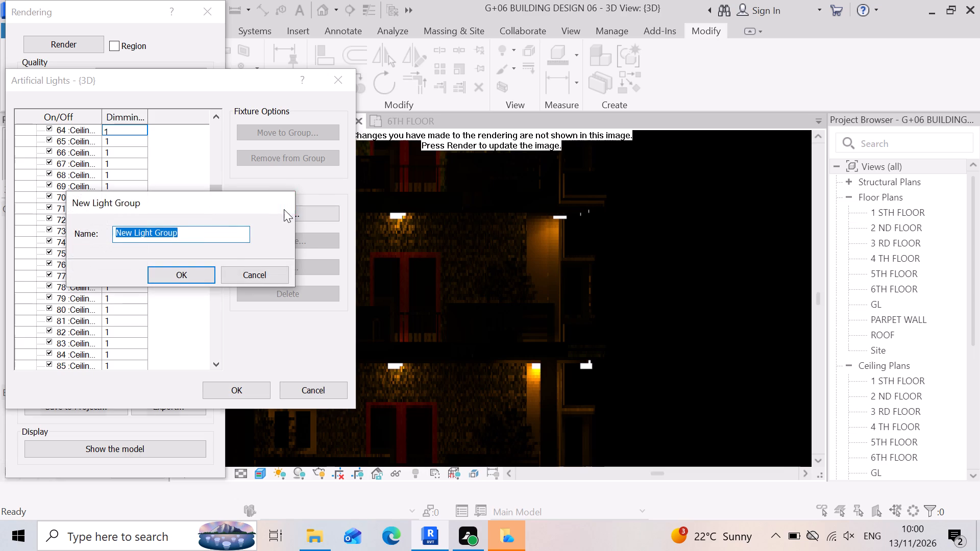
left_click(171, 269)
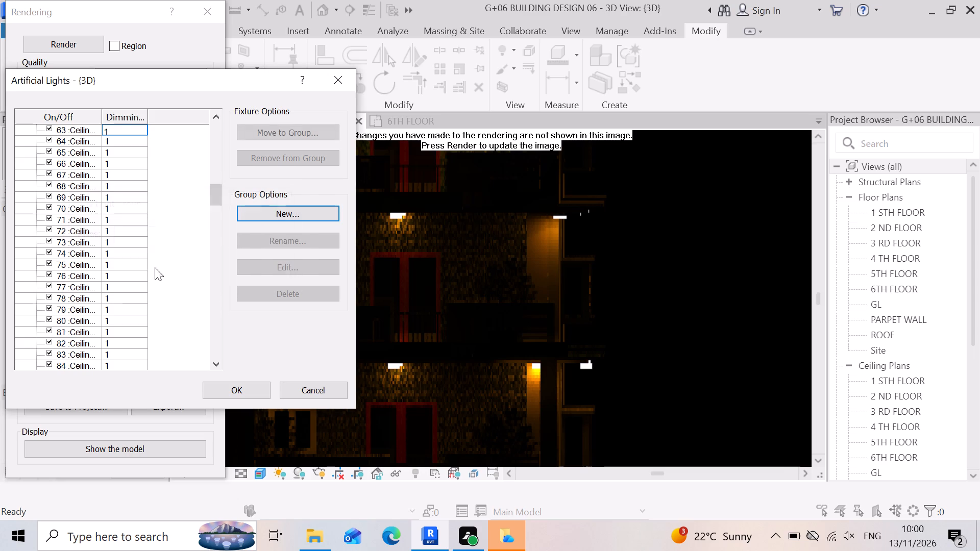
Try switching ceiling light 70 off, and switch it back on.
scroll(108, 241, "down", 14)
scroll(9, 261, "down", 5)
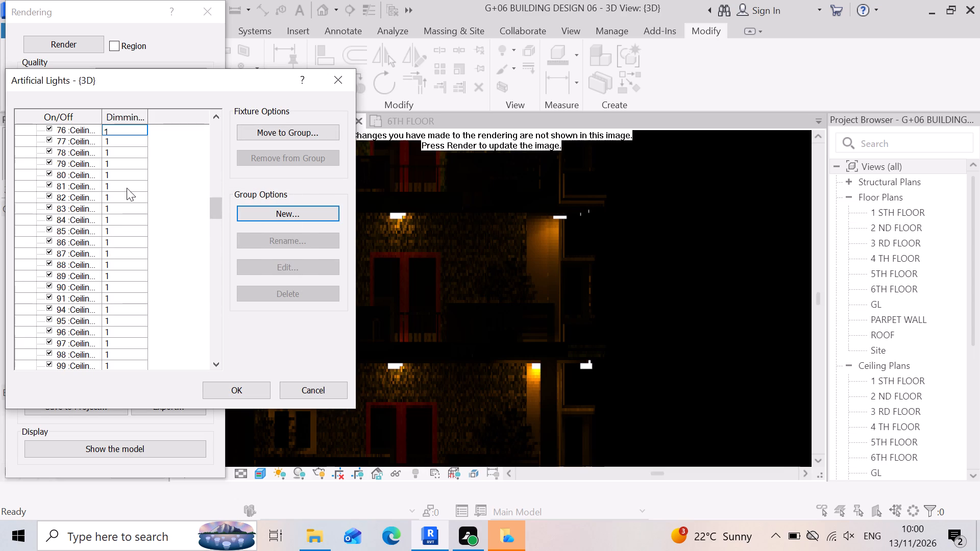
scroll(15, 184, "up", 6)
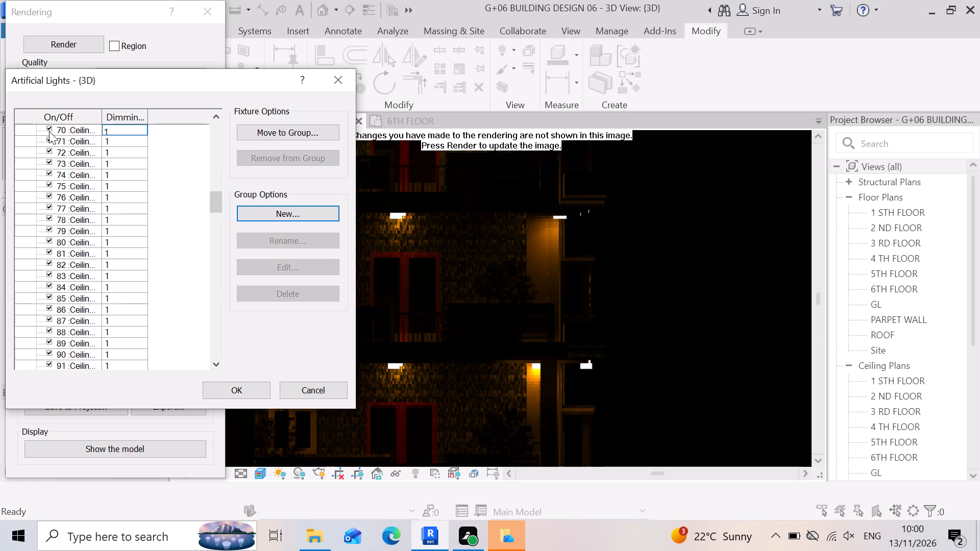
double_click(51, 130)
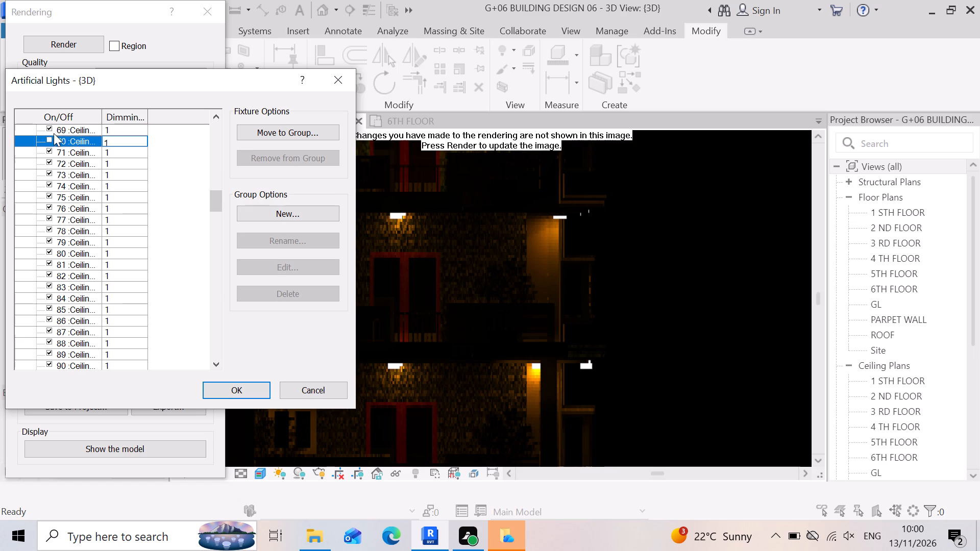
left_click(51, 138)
Review the remaining ceiling lights and accept the artificial lights settings.
scroll(26, 198, "down", 4)
scroll(43, 222, "down", 20)
scroll(43, 222, "down", 3)
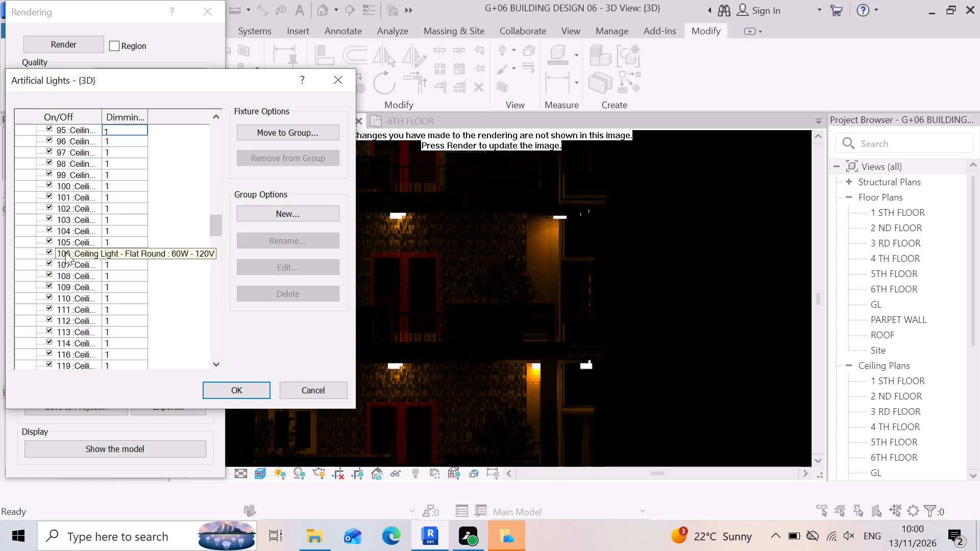
scroll(65, 252, "down", 20)
scroll(65, 252, "down", 4)
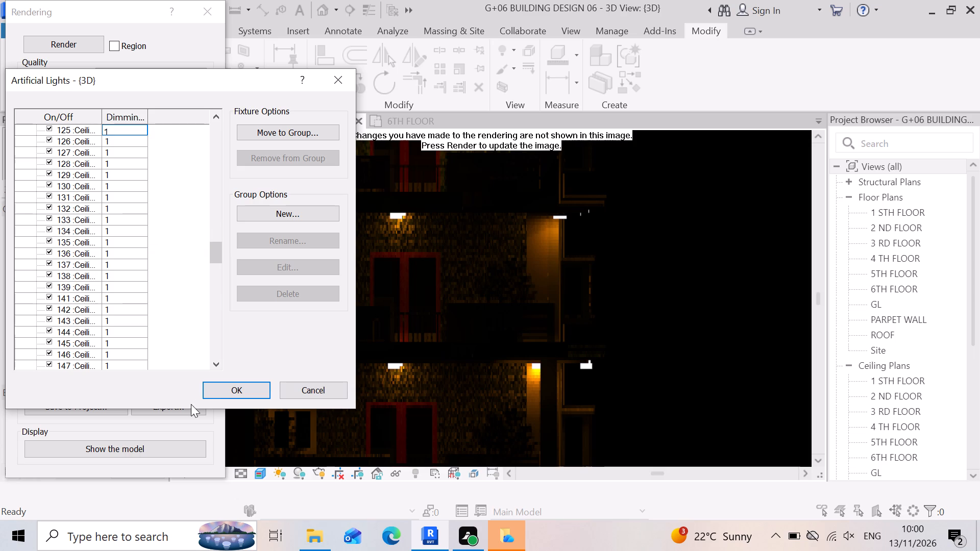
left_click(220, 384)
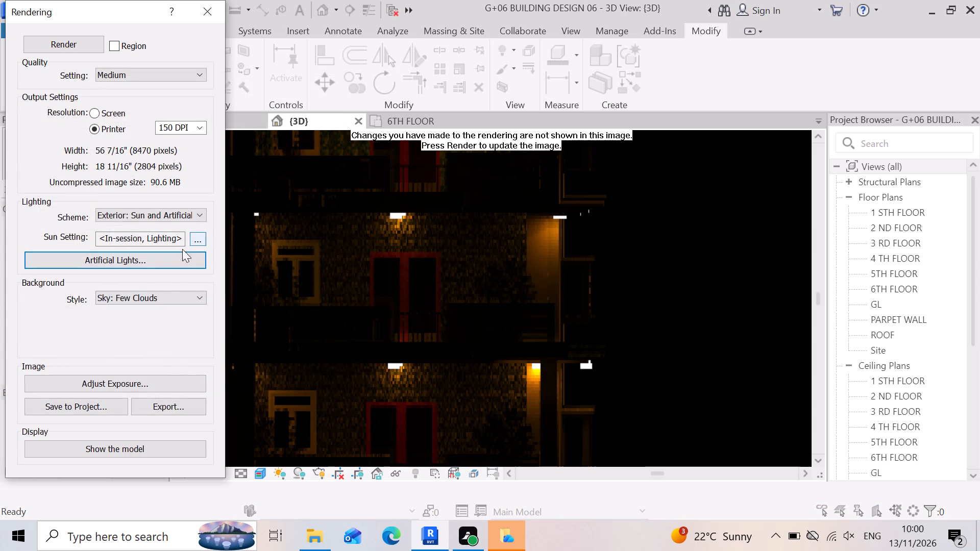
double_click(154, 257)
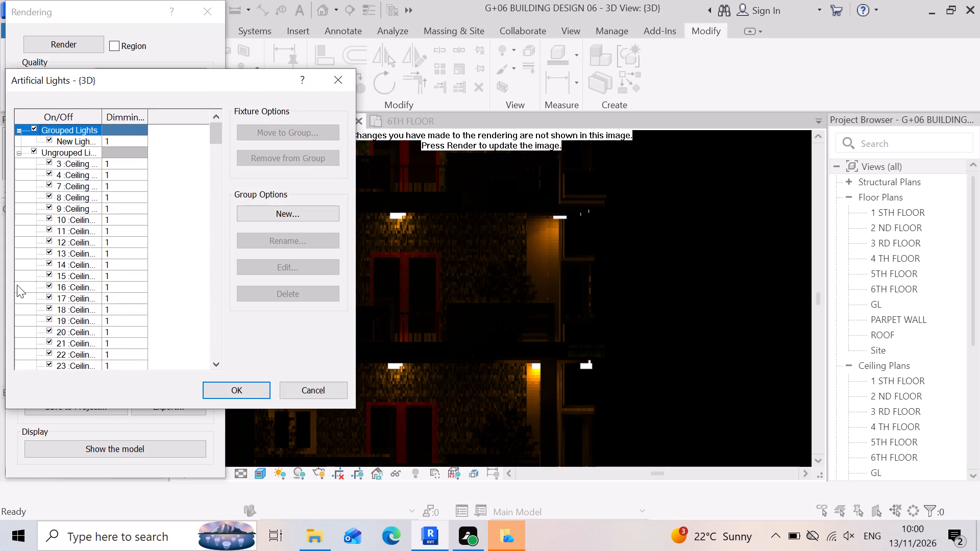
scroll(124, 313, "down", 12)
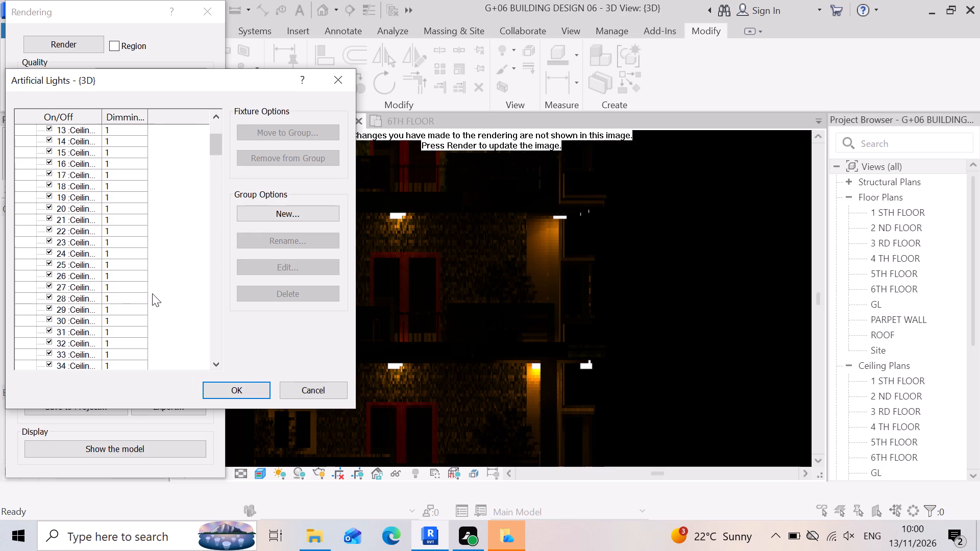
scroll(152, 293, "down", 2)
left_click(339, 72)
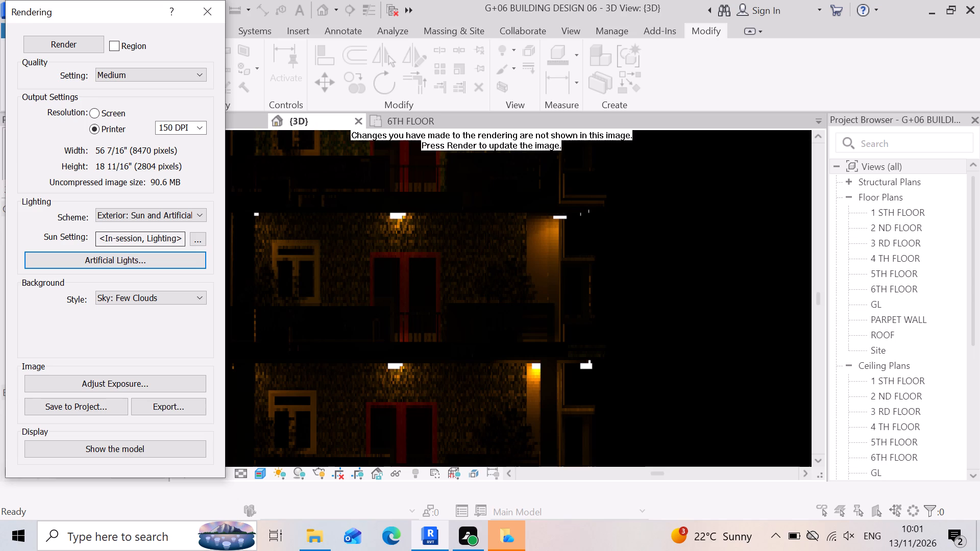
Set the rendering's sun setting to the Lighting preset Sunlight from Top Right and apply it.
left_click(194, 239)
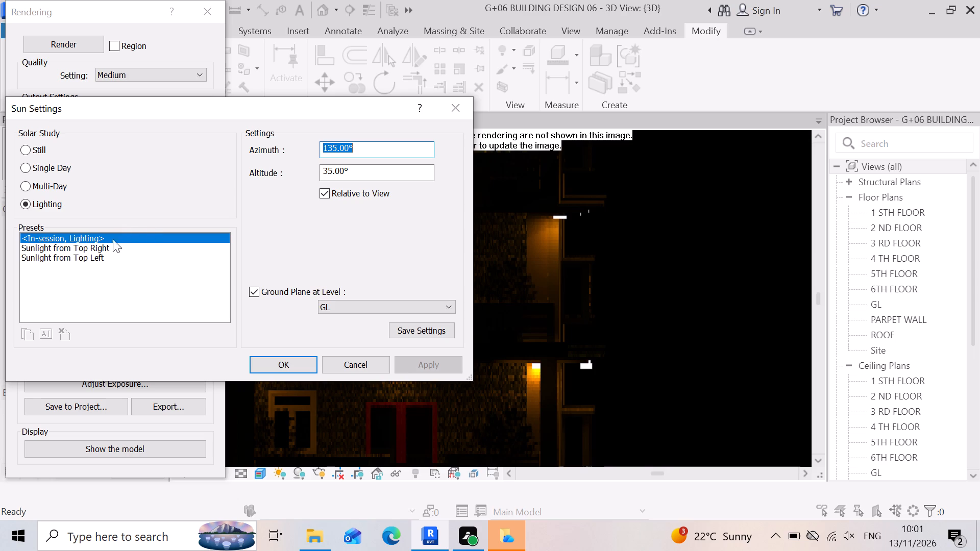
left_click(108, 252)
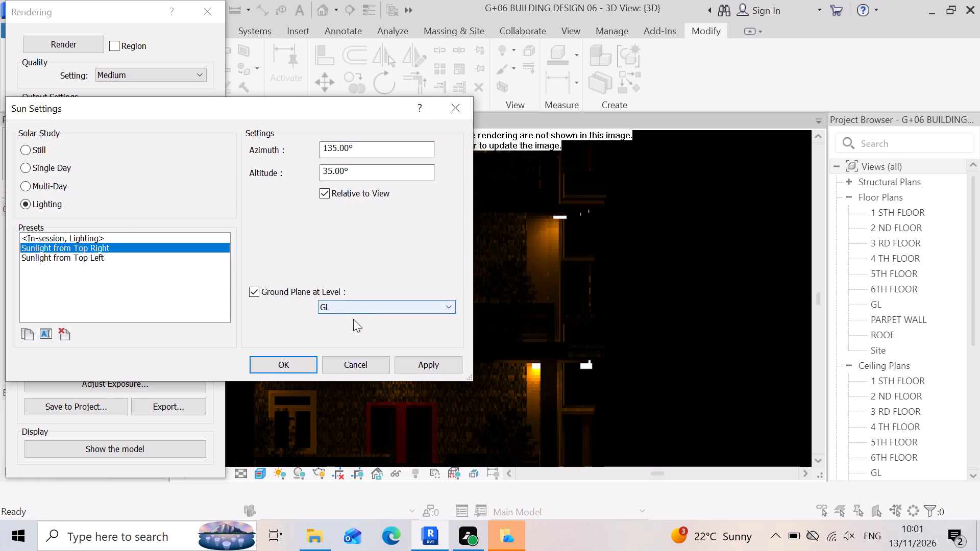
double_click(378, 306)
left_click(373, 318)
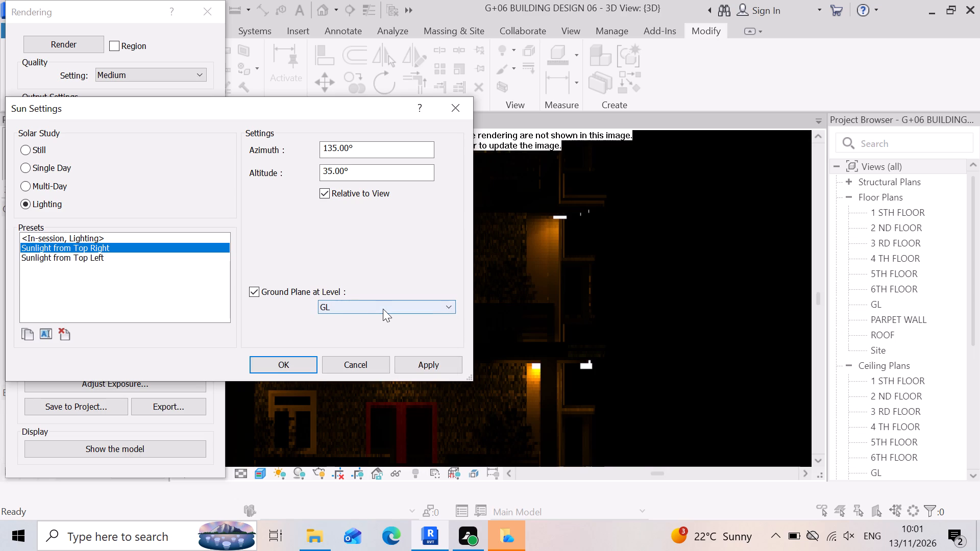
double_click(383, 309)
double_click(383, 309)
left_click(383, 309)
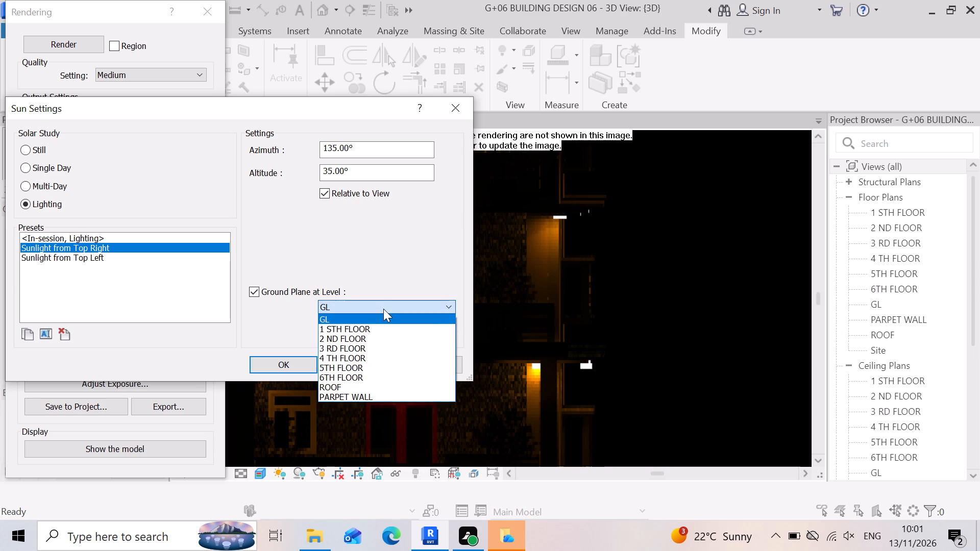
scroll(357, 349, "down", 5)
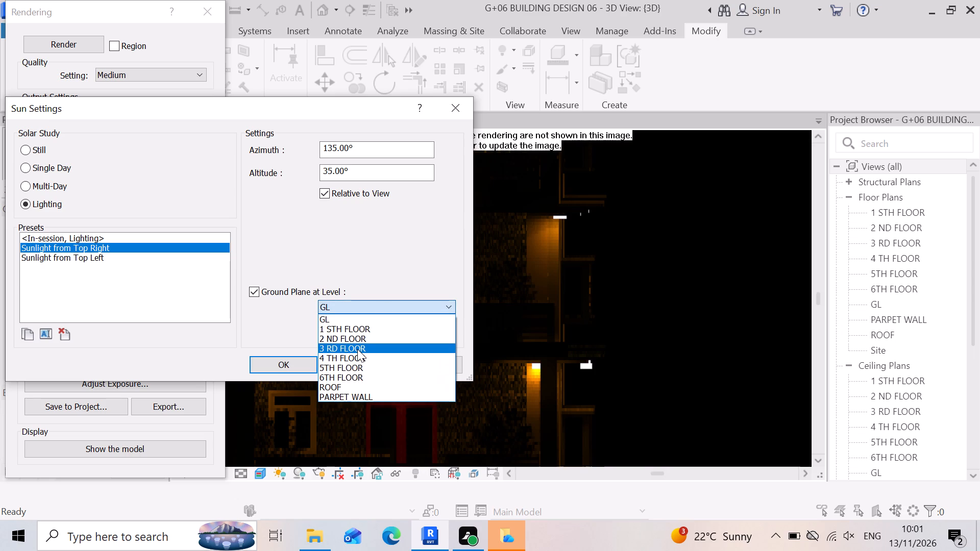
scroll(357, 349, "down", 11)
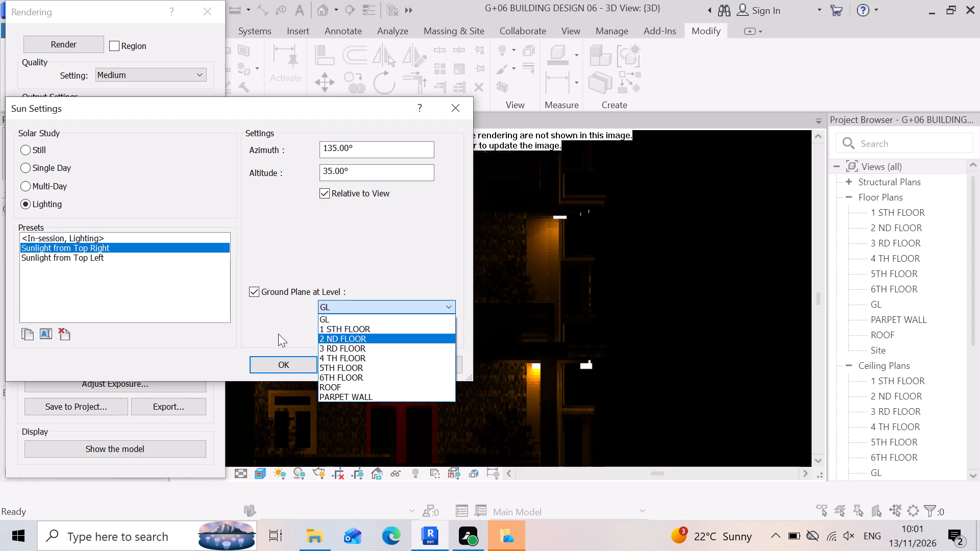
left_click(283, 321)
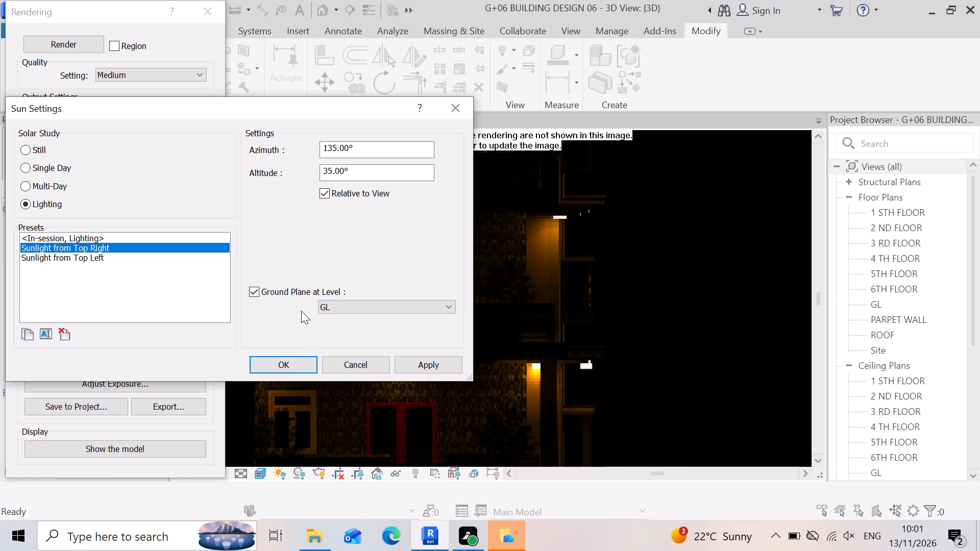
left_click(420, 363)
double_click(301, 372)
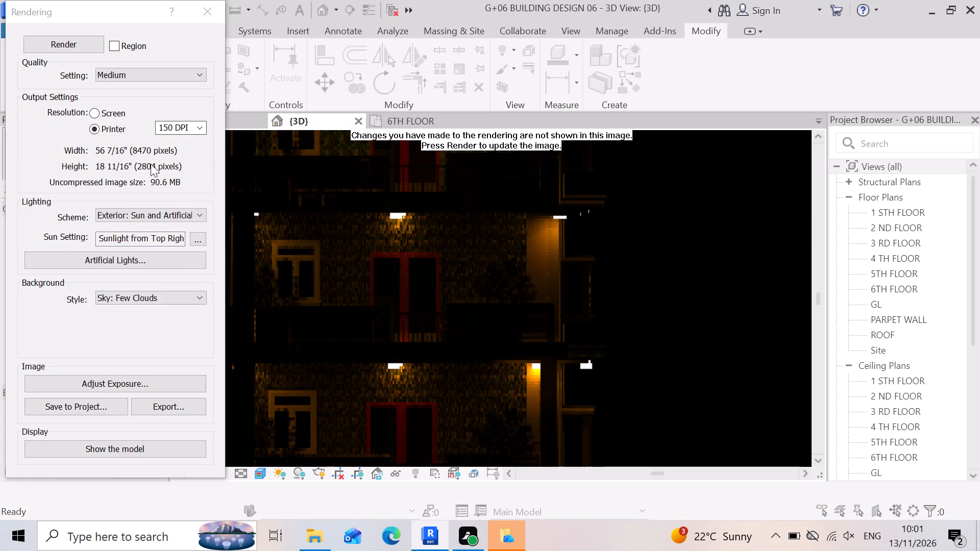
Render the front 3D view again with the current sun, artificial light and sky settings, and let it finish.
left_click(52, 42)
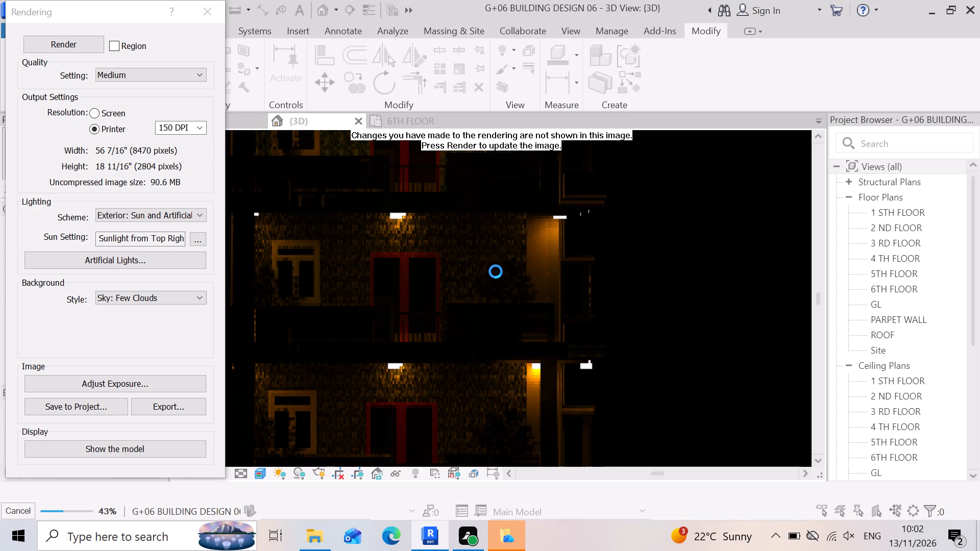
scroll(509, 352, "down", 1)
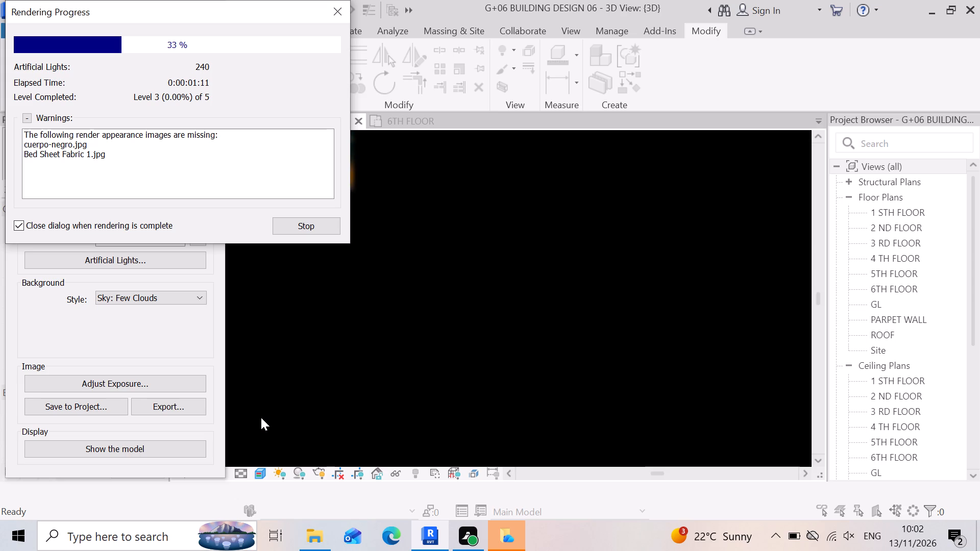
left_click_drag(327, 424, 337, 431)
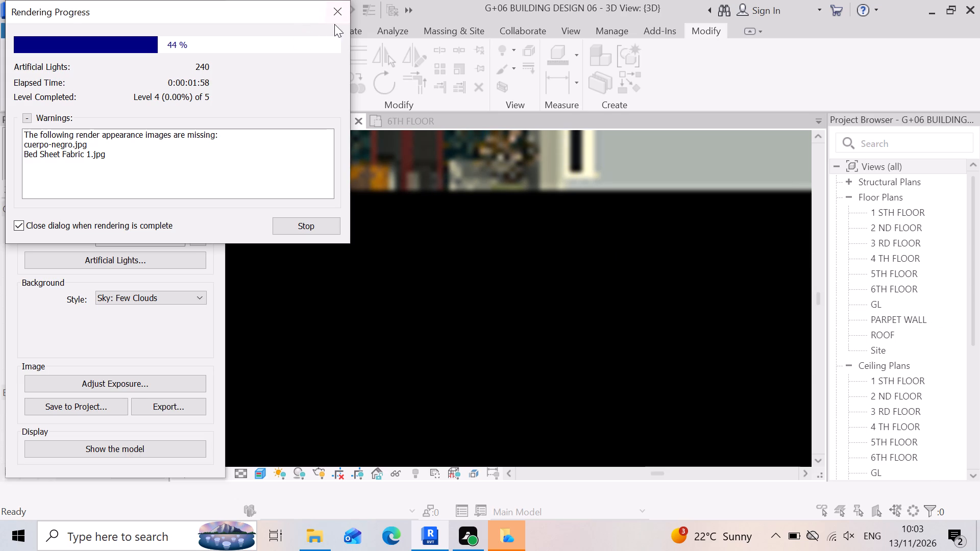
right_click_drag(335, 26, 349, 37)
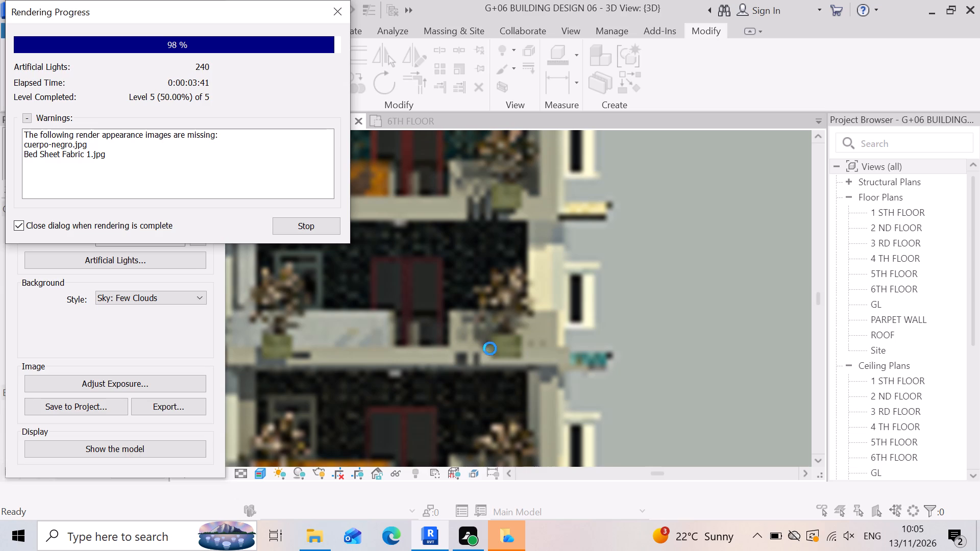
Examine the rendered front facade overall and close up, including the balconies, planters, orange wall panels, glazing and shadows.
scroll(634, 360, "down", 3)
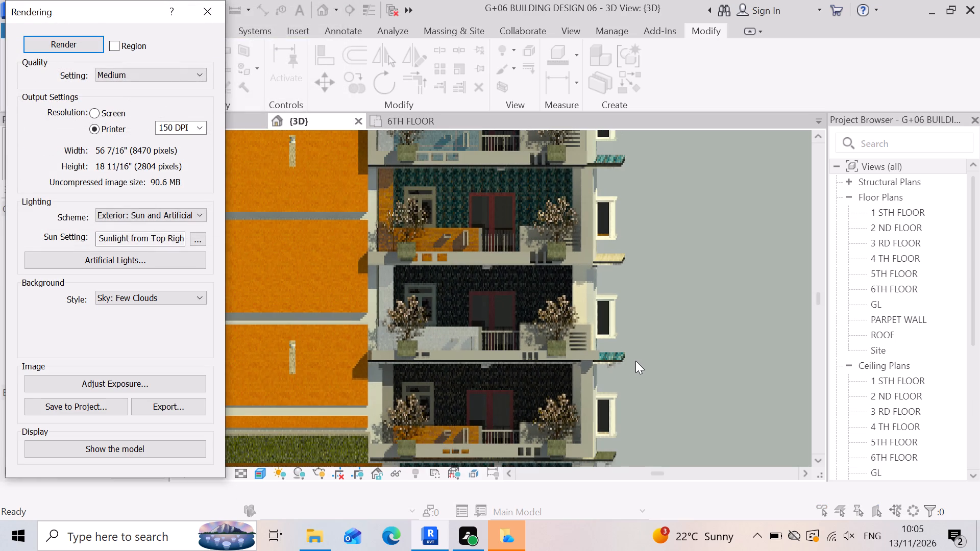
scroll(635, 361, "down", 5)
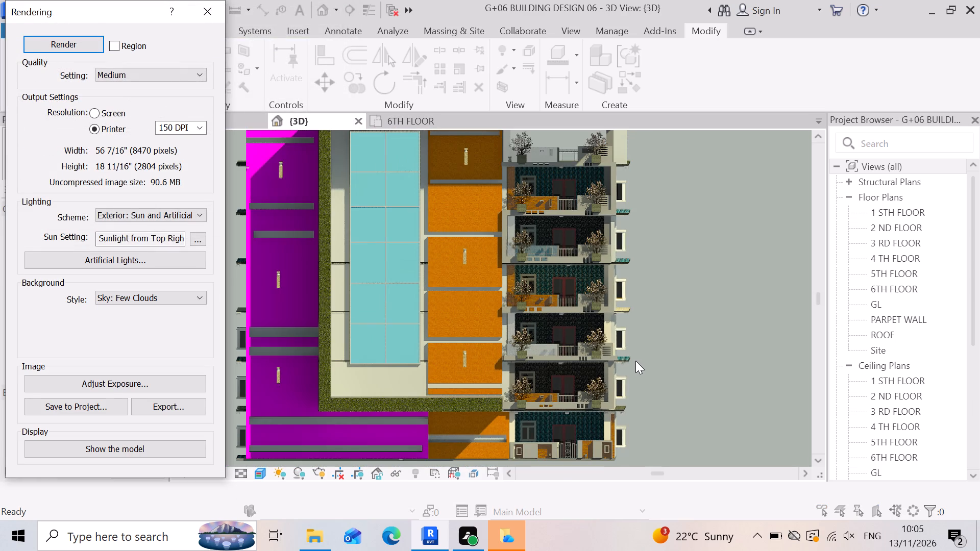
scroll(635, 361, "down", 2)
scroll(635, 361, "up", 7)
scroll(467, 344, "up", 6)
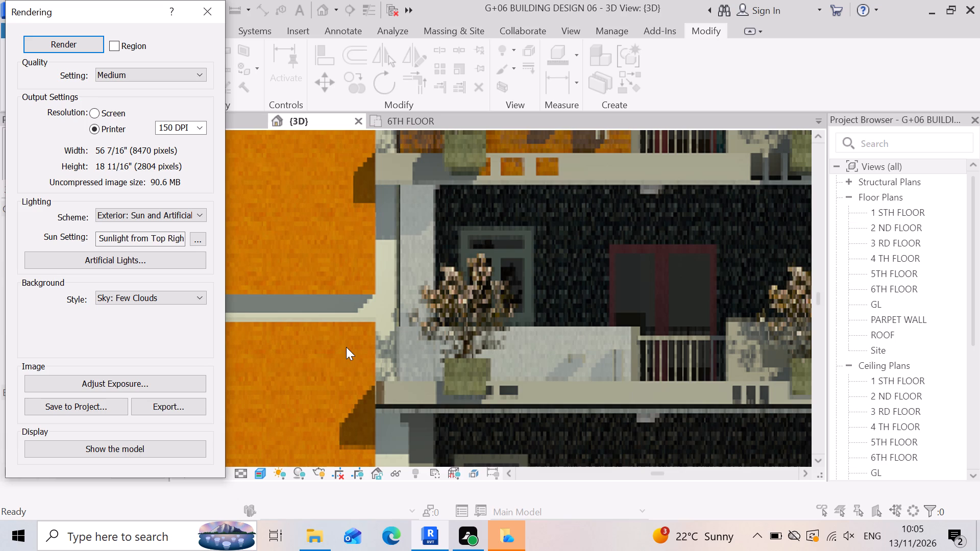
scroll(514, 345, "down", 12)
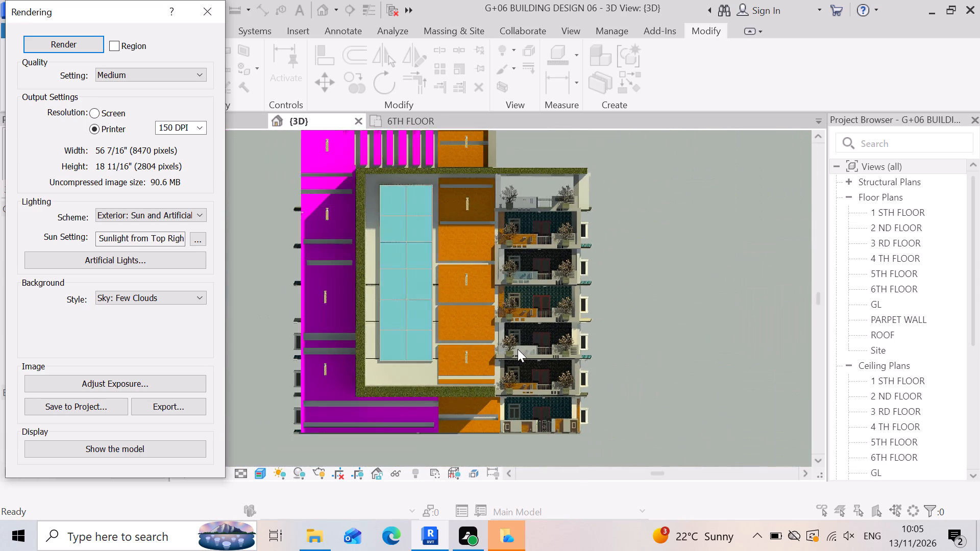
scroll(518, 349, "down", 3)
scroll(426, 218, "up", 1)
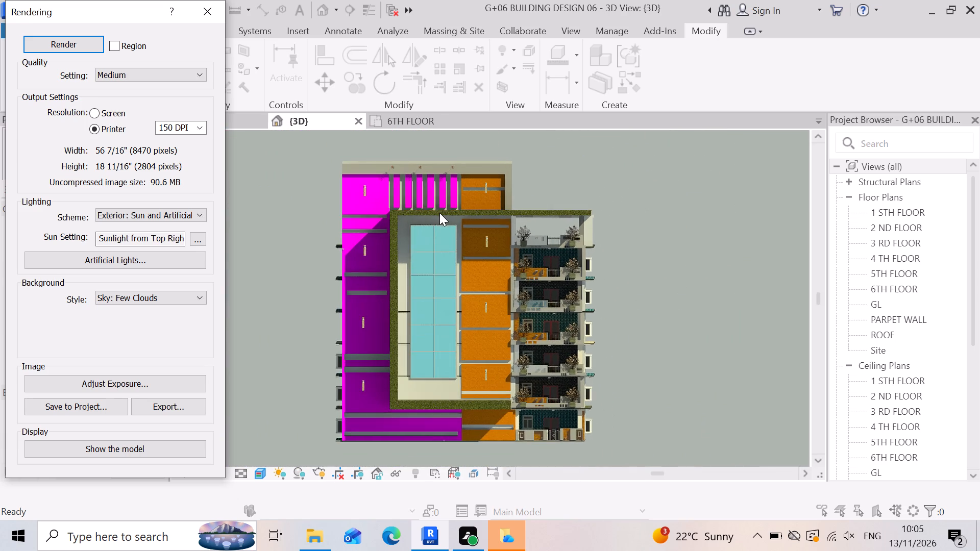
scroll(443, 211, "up", 12)
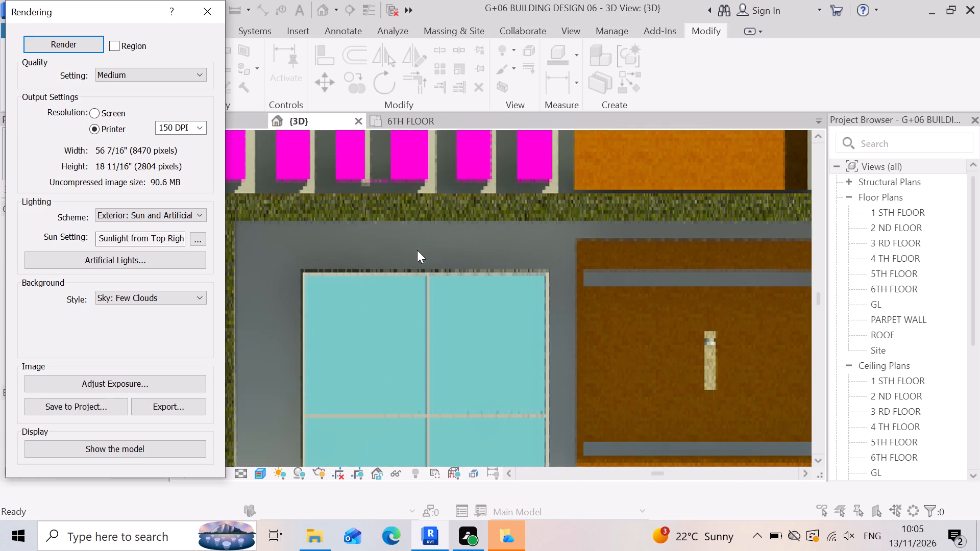
scroll(518, 259, "down", 12)
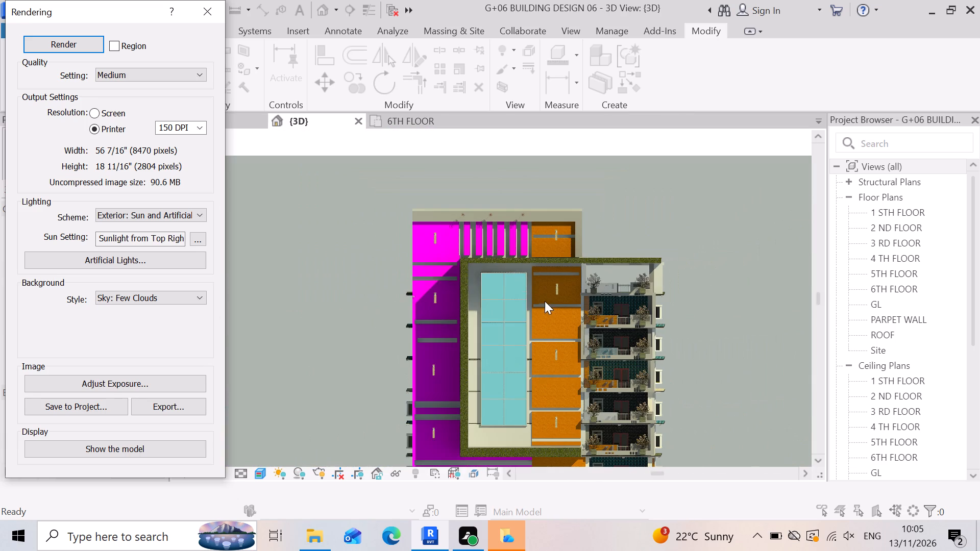
scroll(548, 291, "down", 1)
scroll(580, 370, "down", 1)
scroll(587, 413, "up", 7)
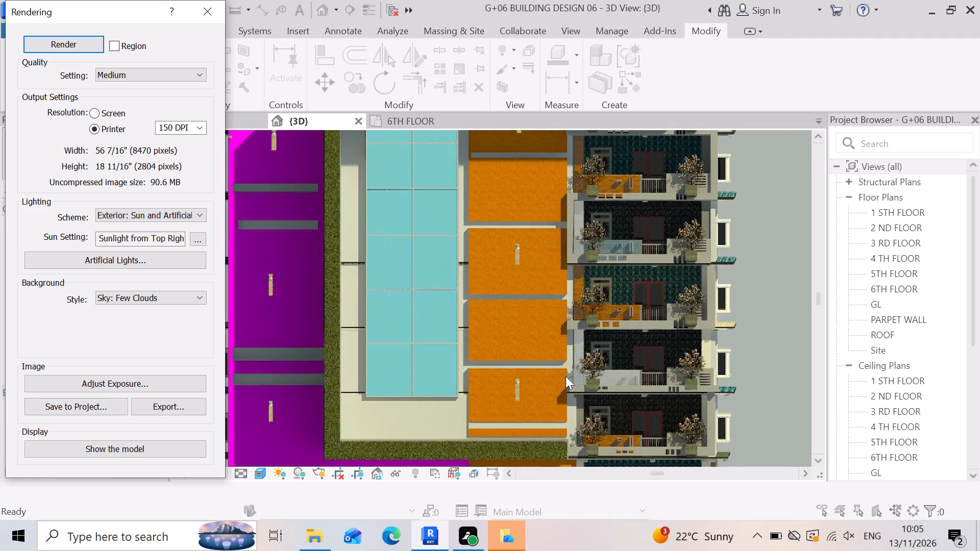
scroll(566, 376, "up", 3)
scroll(648, 296, "up", 2)
scroll(653, 422, "up", 2)
scroll(670, 274, "up", 4)
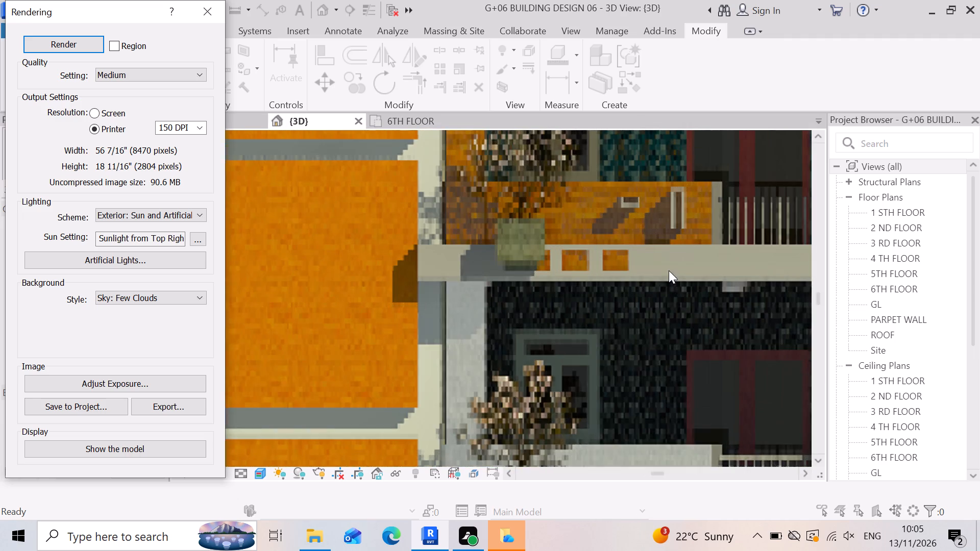
scroll(669, 270, "up", 2)
scroll(598, 335, "down", 10)
scroll(558, 325, "up", 1)
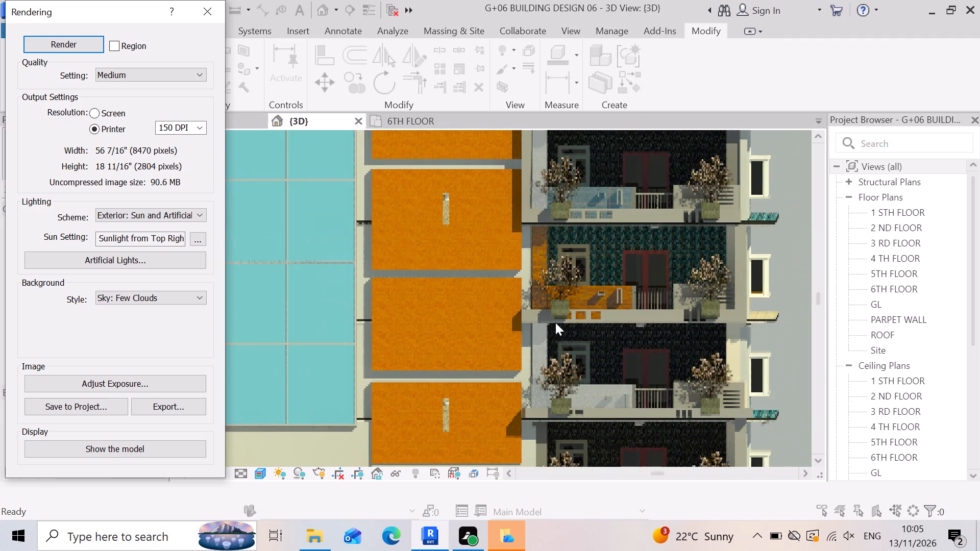
scroll(574, 287, "up", 12)
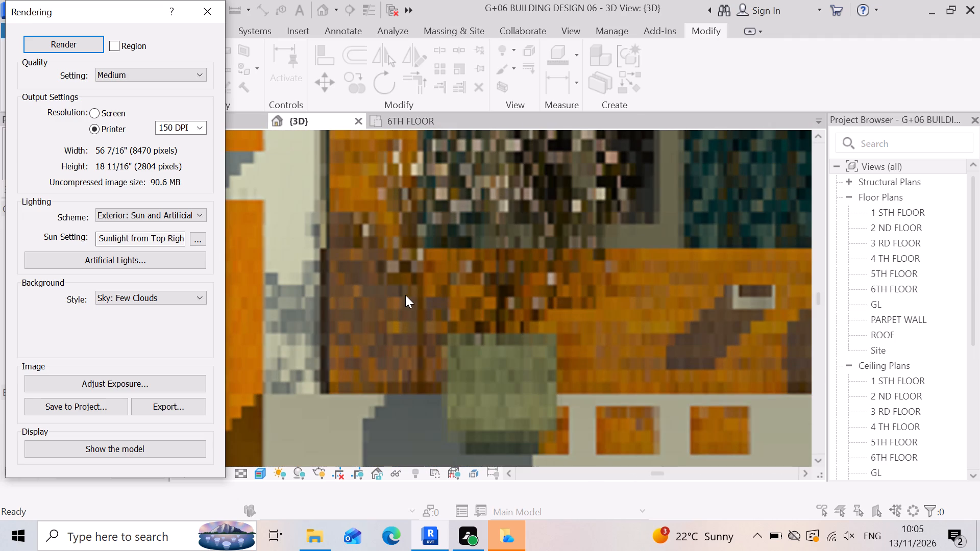
scroll(408, 294, "down", 3)
scroll(345, 319, "up", 3)
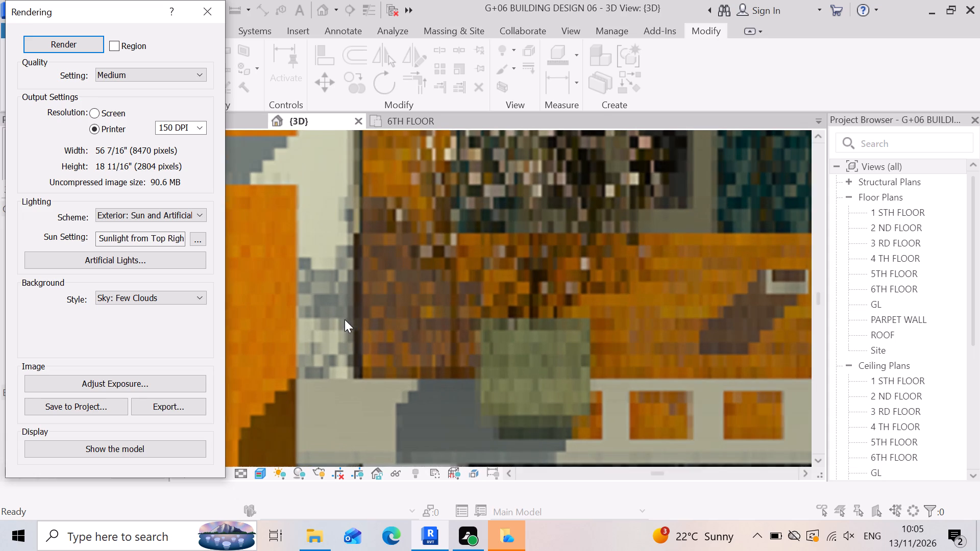
scroll(580, 306, "down", 13)
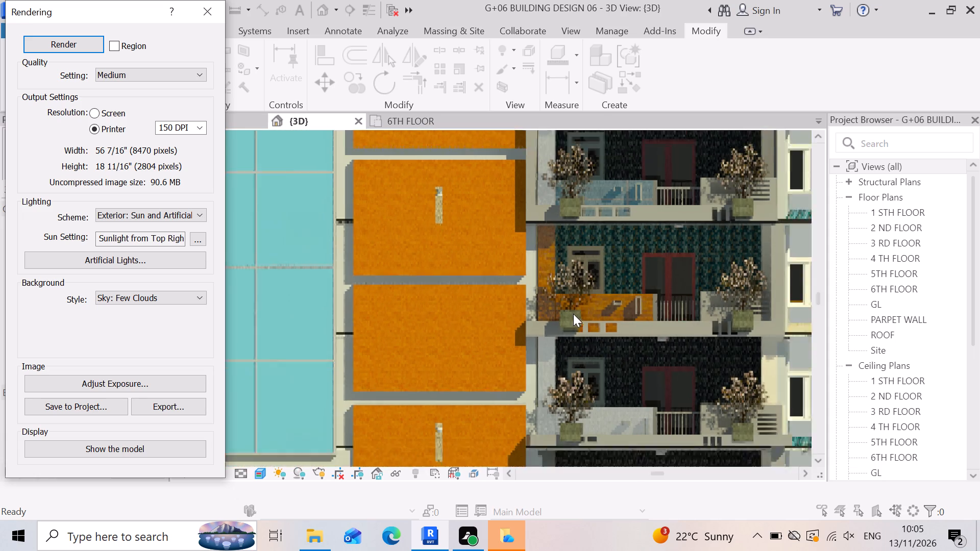
scroll(573, 314, "down", 4)
scroll(522, 393, "up", 4)
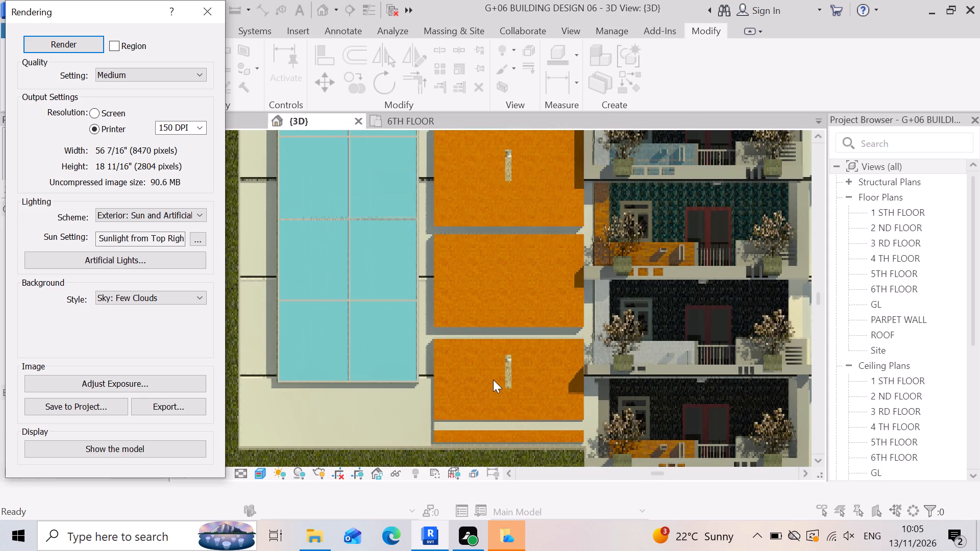
scroll(493, 379, "down", 3)
scroll(493, 379, "up", 1)
scroll(498, 366, "down", 3)
scroll(622, 382, "up", 2)
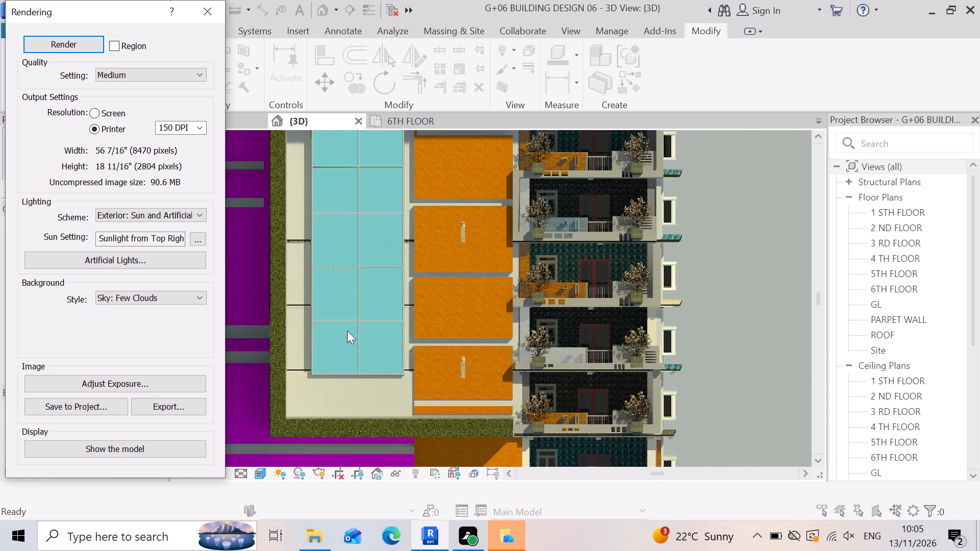
scroll(346, 331, "up", 8)
scroll(533, 339, "down", 4)
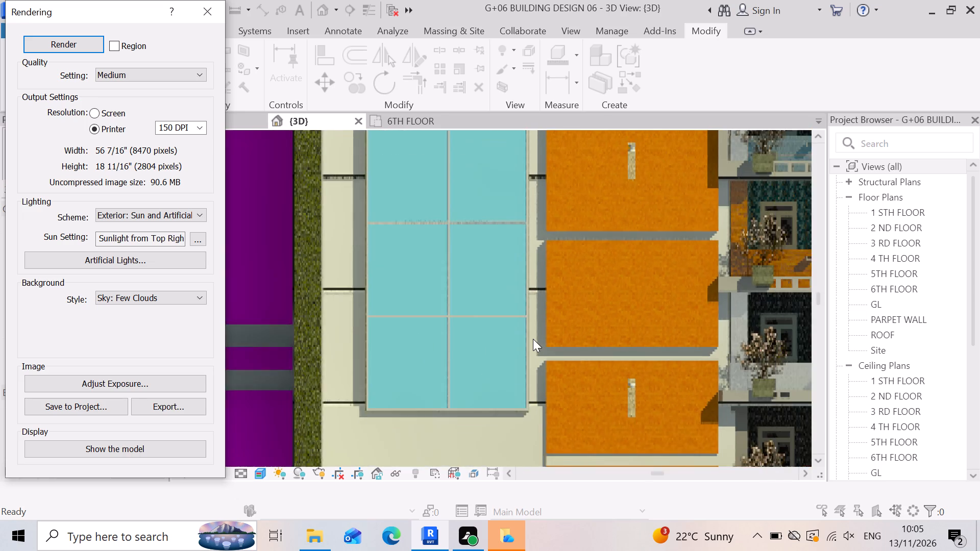
scroll(533, 339, "down", 2)
scroll(737, 376, "up", 11)
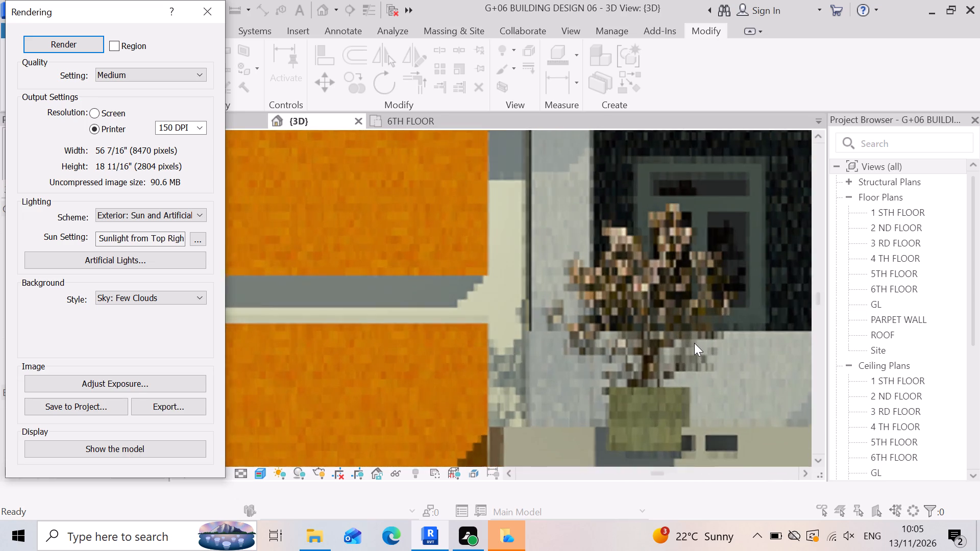
Examine the rendered balconies, planters, doors and orange wall panels close up, checking their materials and shadows.
scroll(694, 343, "up", 3)
scroll(597, 331, "down", 13)
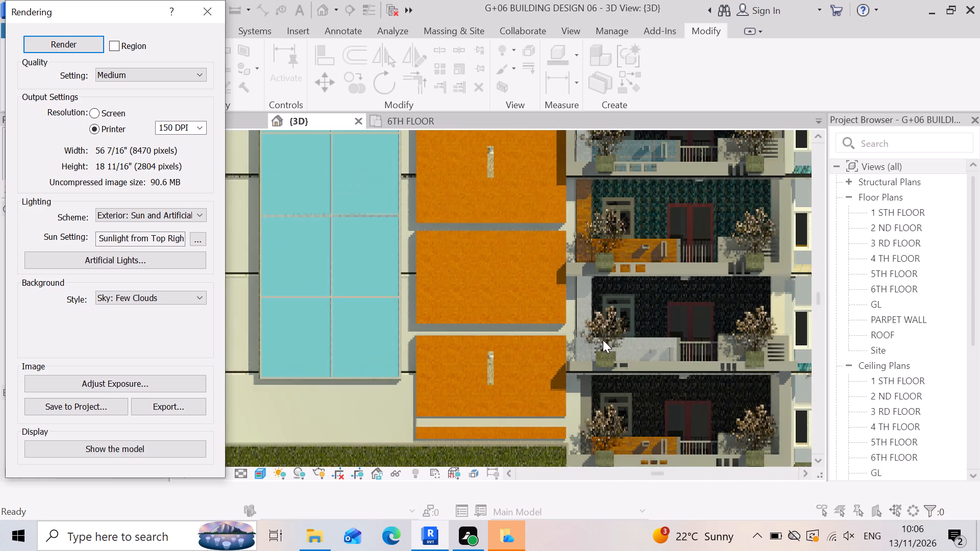
scroll(603, 340, "down", 2)
scroll(678, 232, "up", 9)
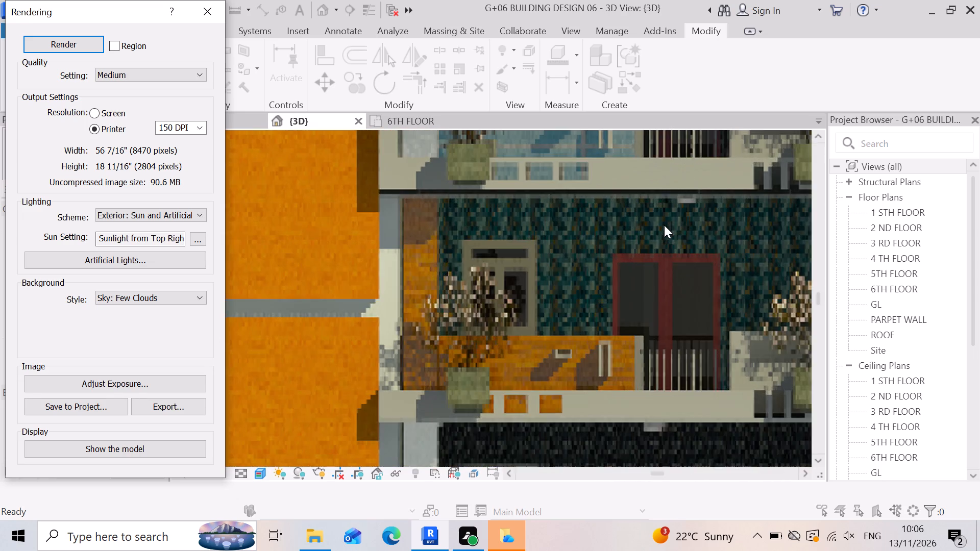
scroll(664, 225, "up", 5)
scroll(647, 335, "down", 10)
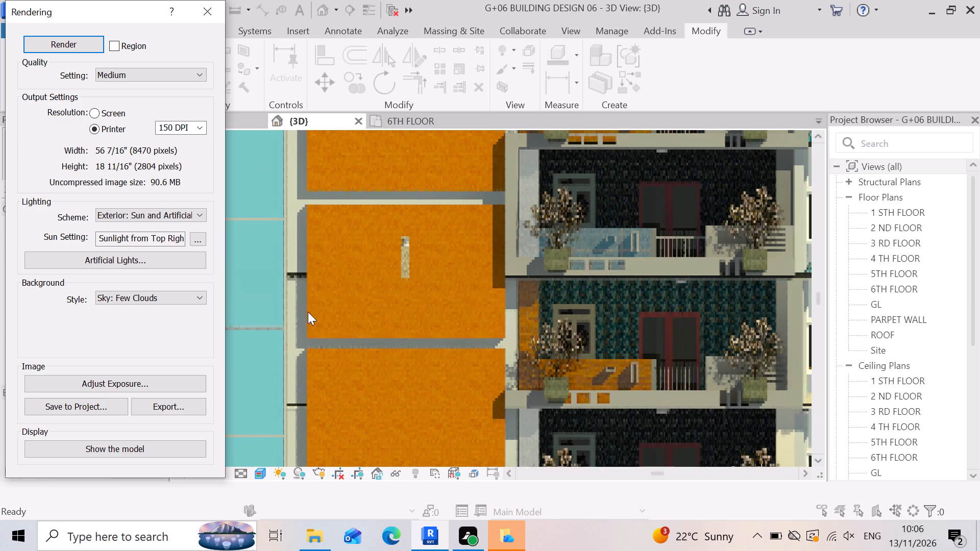
scroll(582, 348, "down", 11)
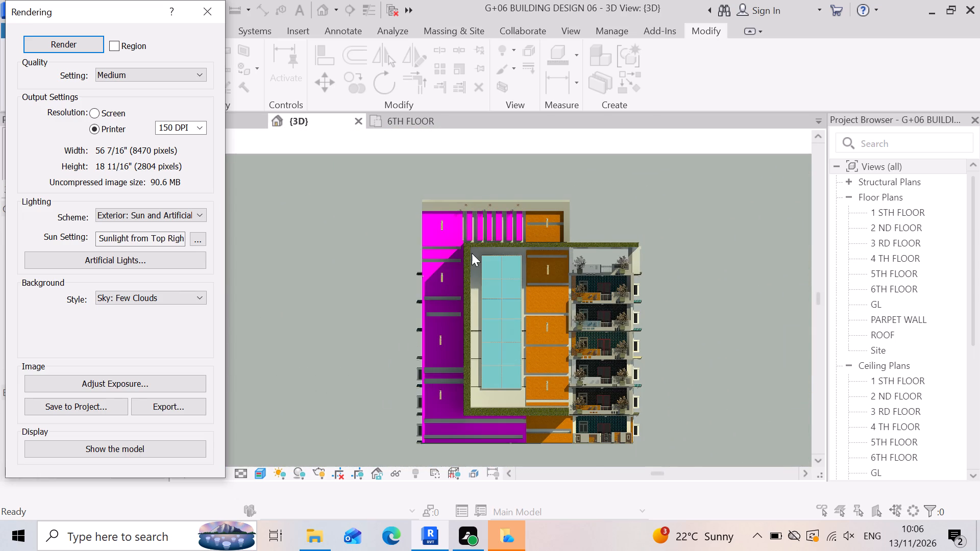
Examine the rendered magenta wall beside the green frame, including its shadow edge, wall light and grey bands.
scroll(472, 253, "up", 10)
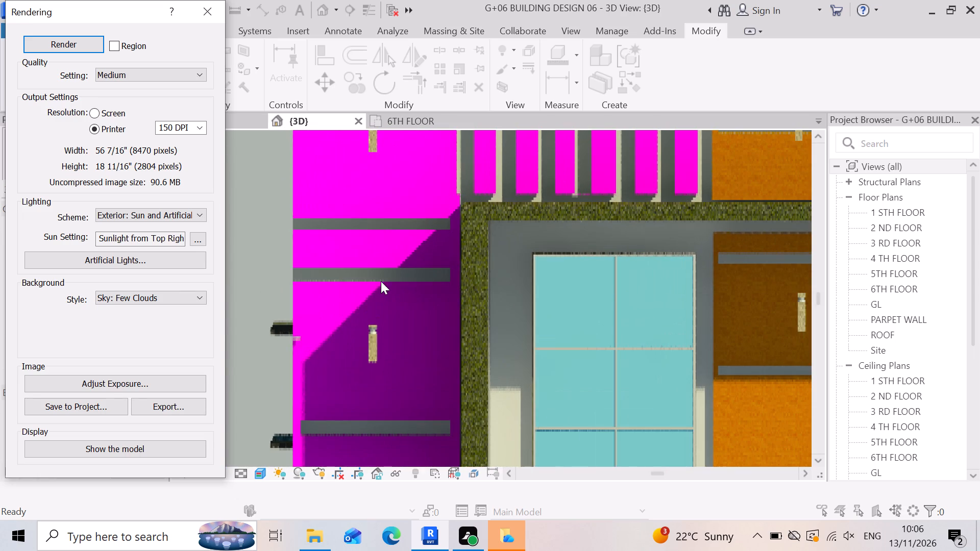
scroll(382, 277, "up", 5)
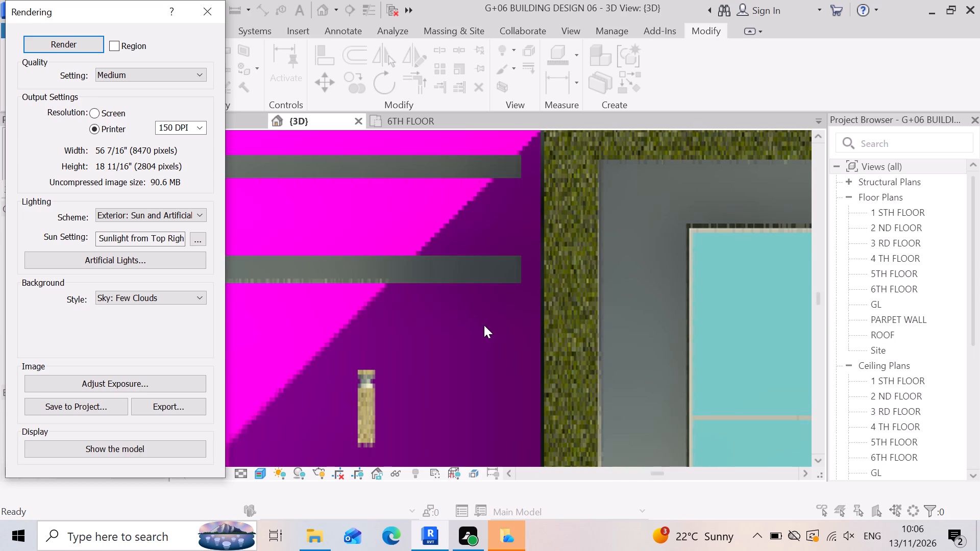
scroll(485, 326, "down", 9)
scroll(409, 414, "up", 6)
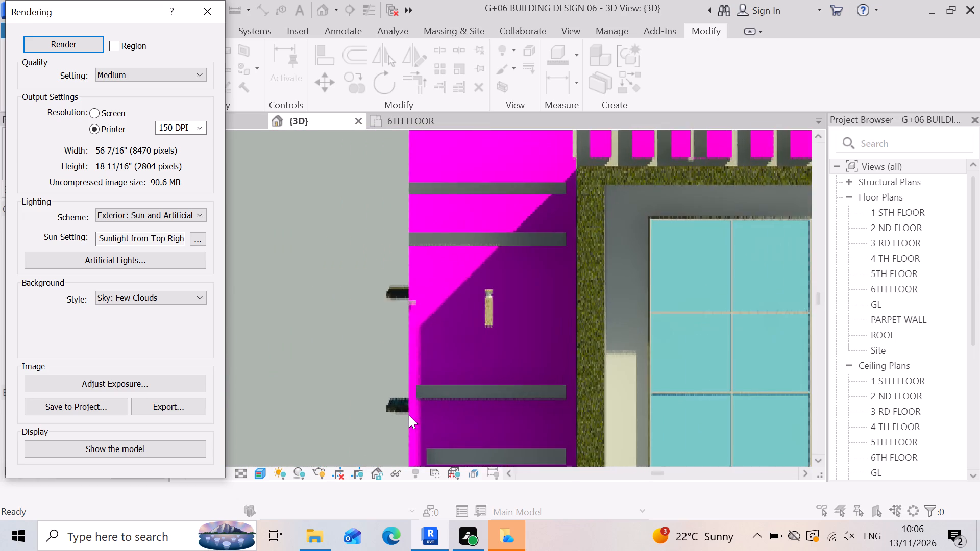
scroll(409, 415, "up", 10)
scroll(512, 339, "down", 3)
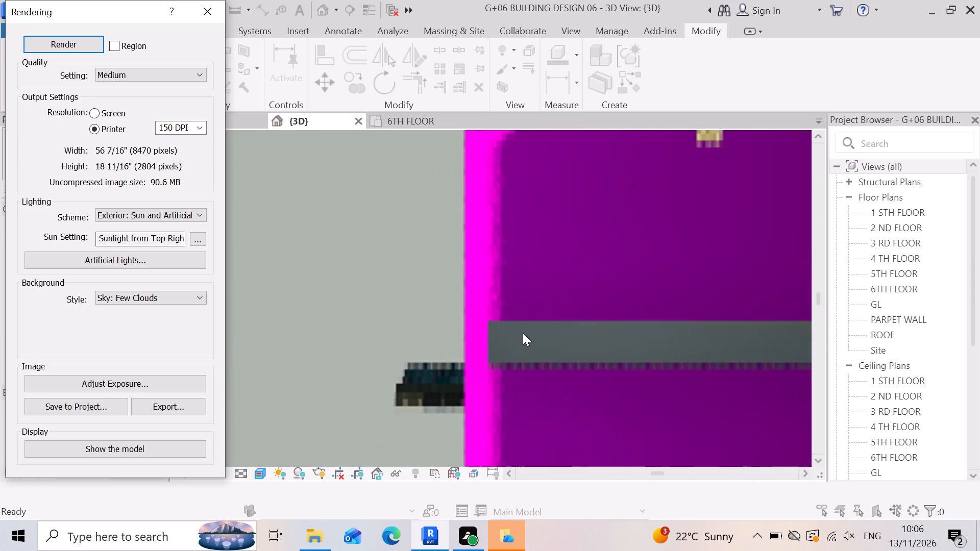
scroll(523, 333, "down", 7)
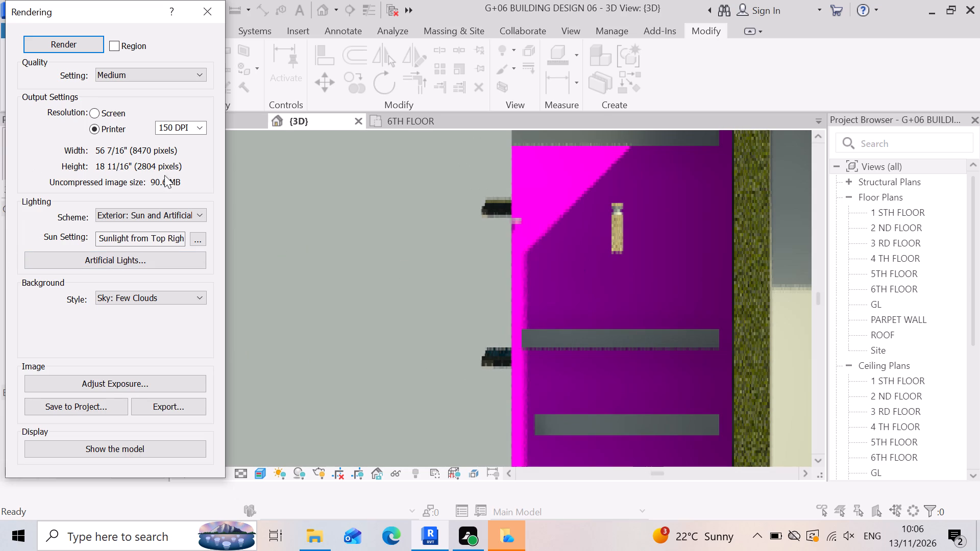
Set the rendering's lighting scheme to Exterior: Sun only.
left_click(198, 219)
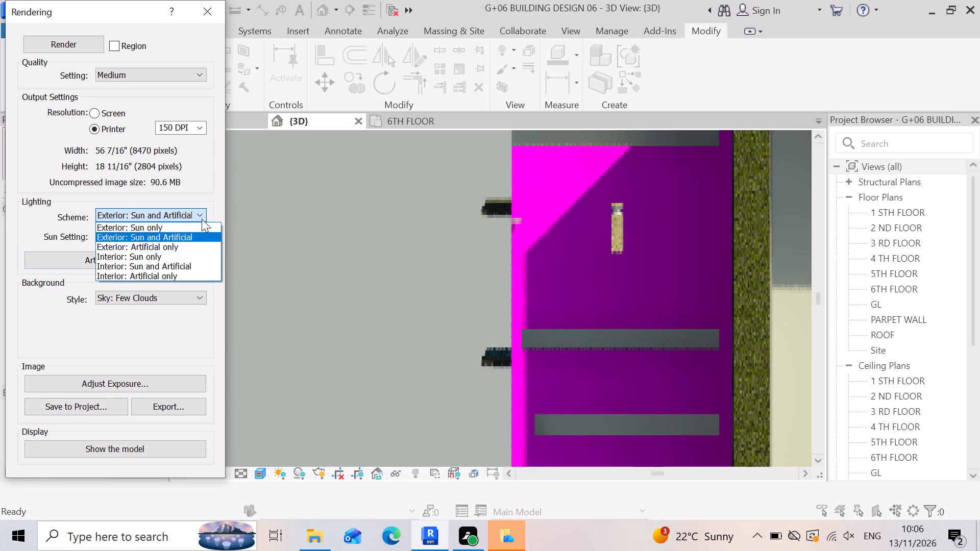
left_click(171, 224)
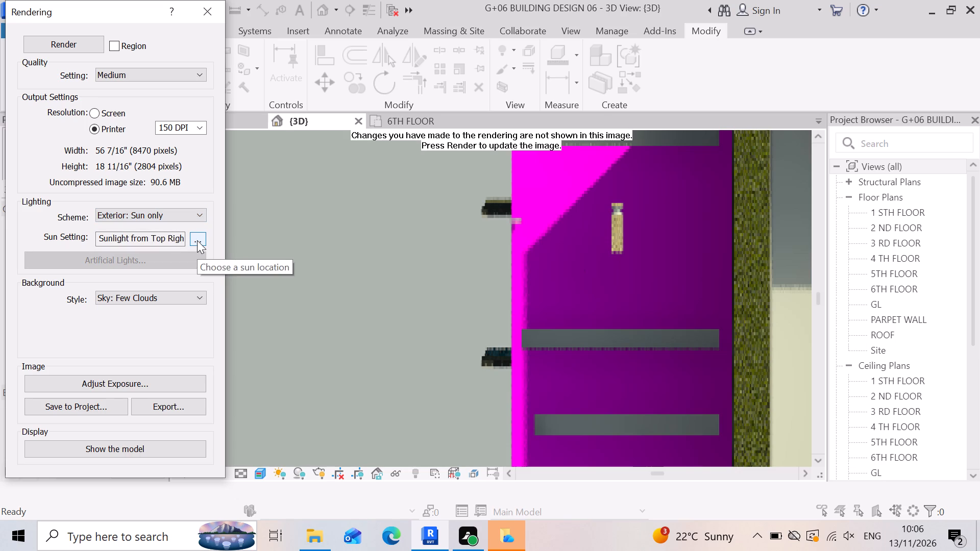
Set the rendering's sun setting to a Still solar study with the Winter Solstice preset.
left_click(197, 240)
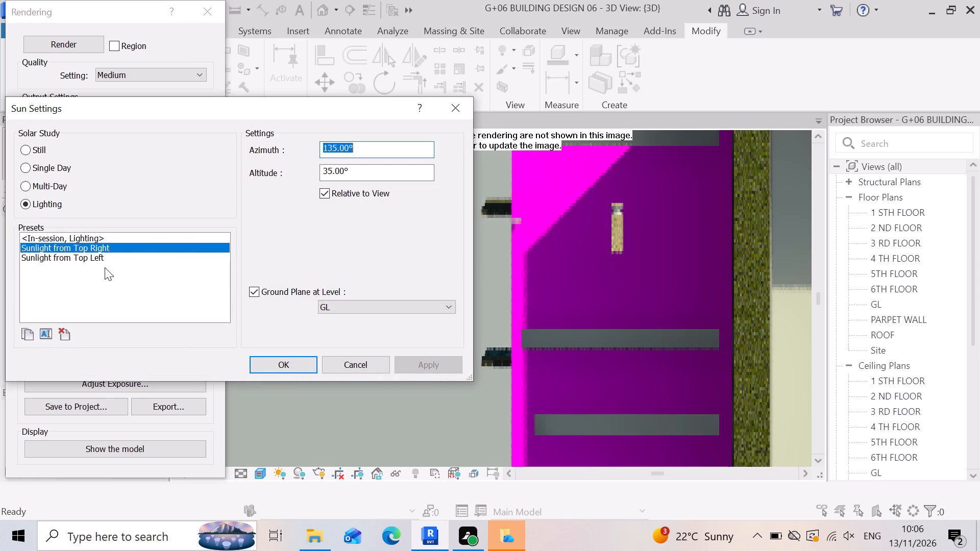
left_click(99, 237)
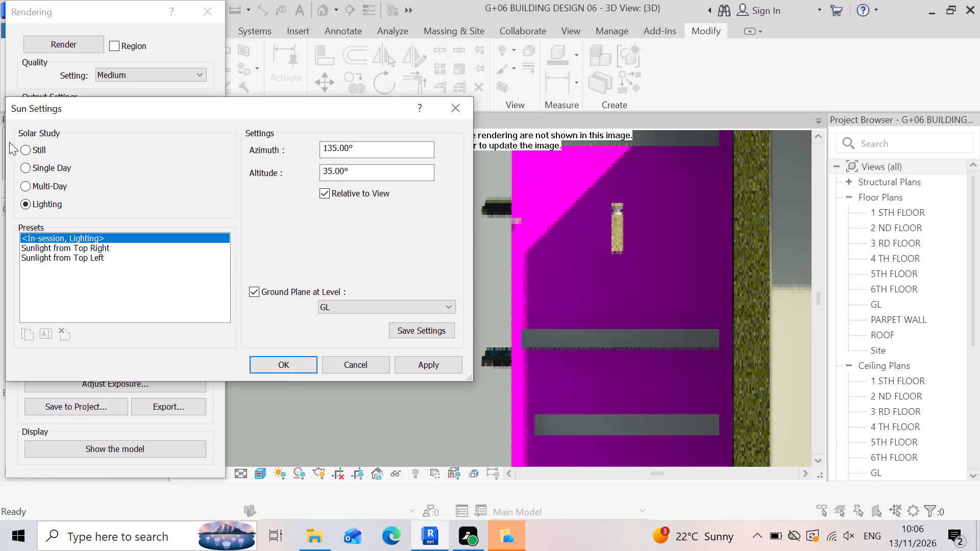
left_click(23, 149)
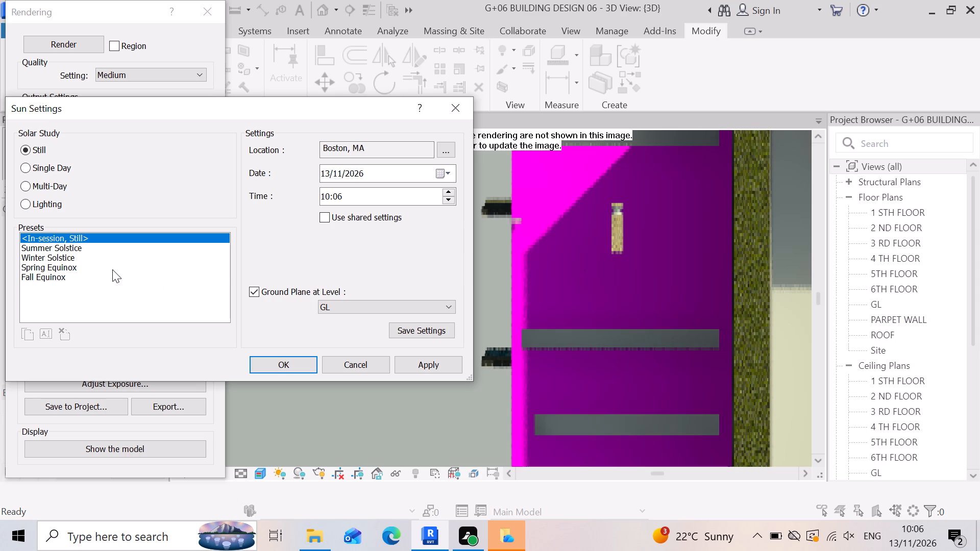
left_click(55, 257)
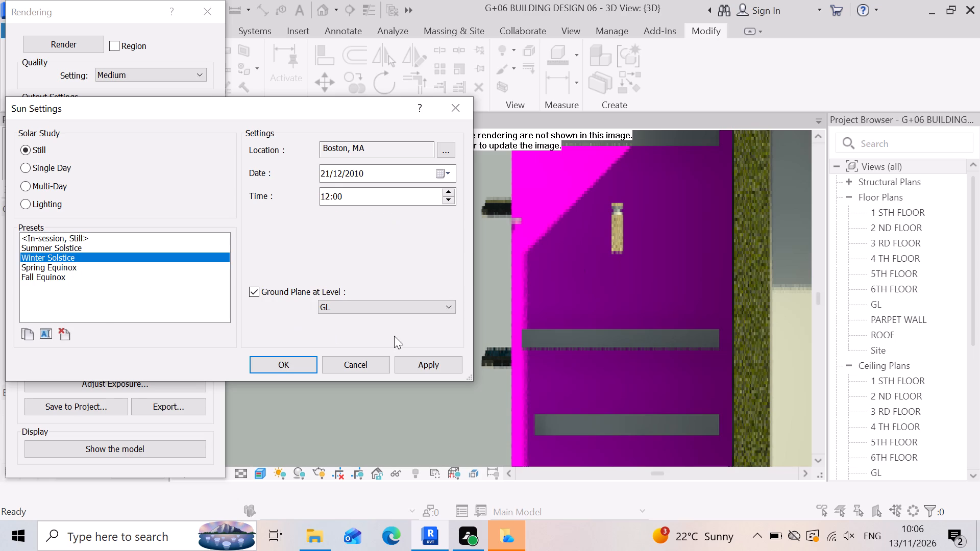
left_click(262, 361)
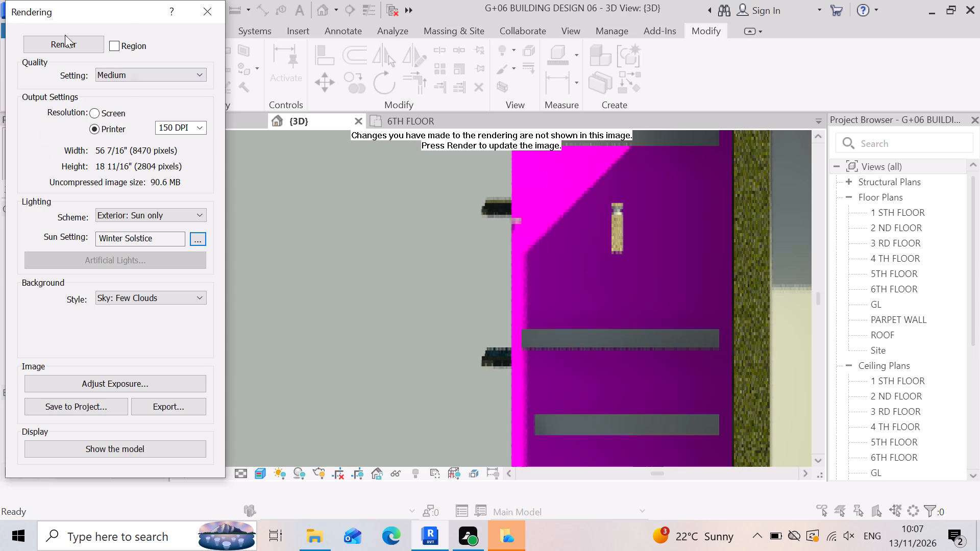
Render the front 3D view again with the sun-only exterior scheme and the Winter Solstice sun.
left_click(70, 48)
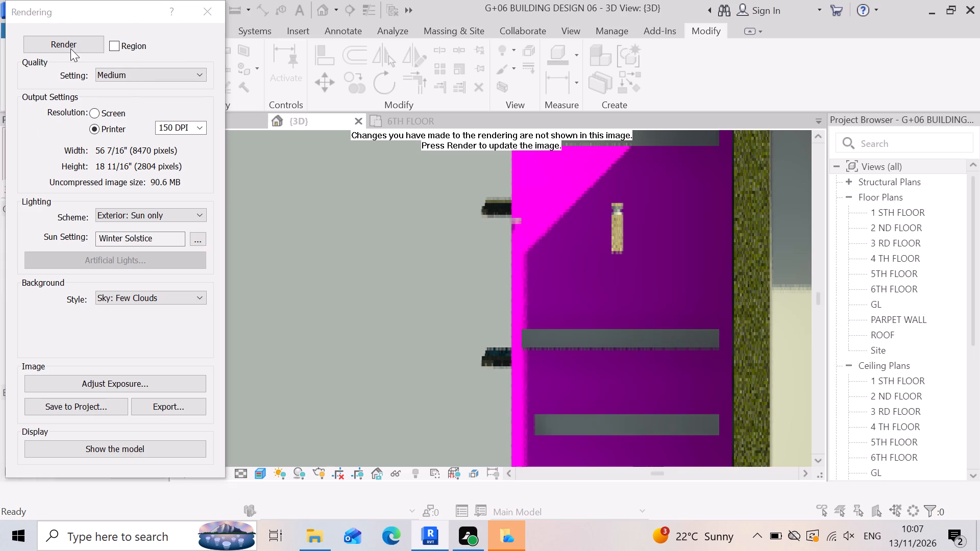
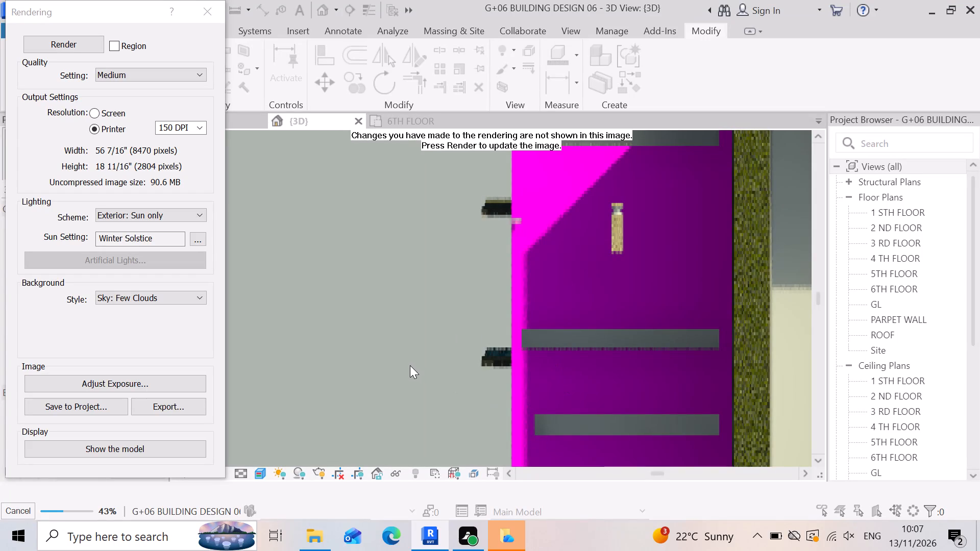
Examine the Winter Solstice rendering across the front facade, including the magenta and orange walls, green frame, glazing and planted balconies.
scroll(381, 374, "down", 2)
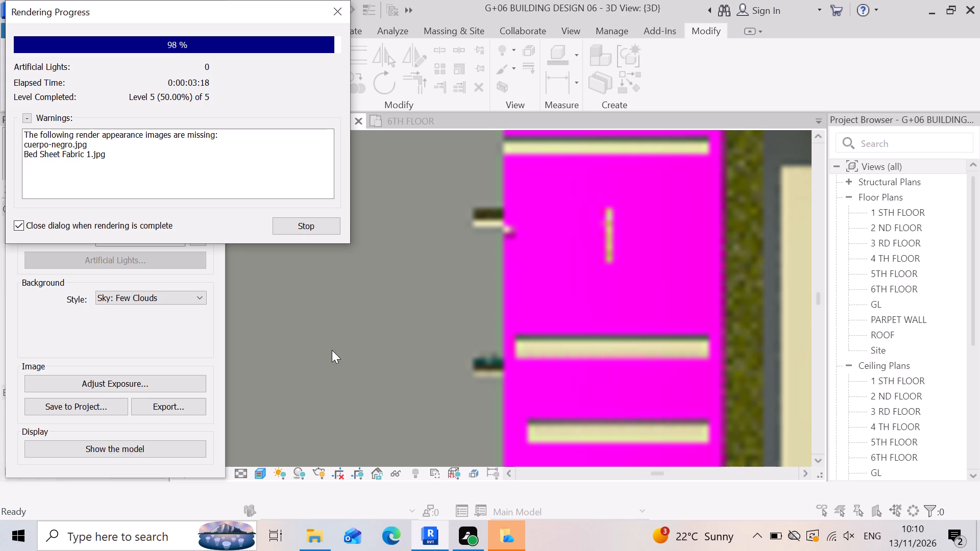
scroll(395, 316, "down", 3)
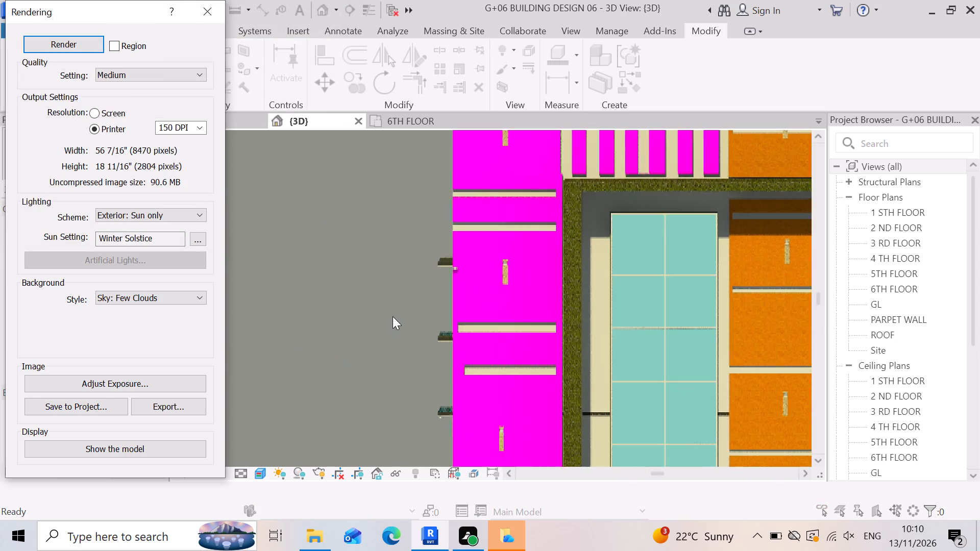
scroll(393, 316, "down", 6)
scroll(542, 319, "up", 3)
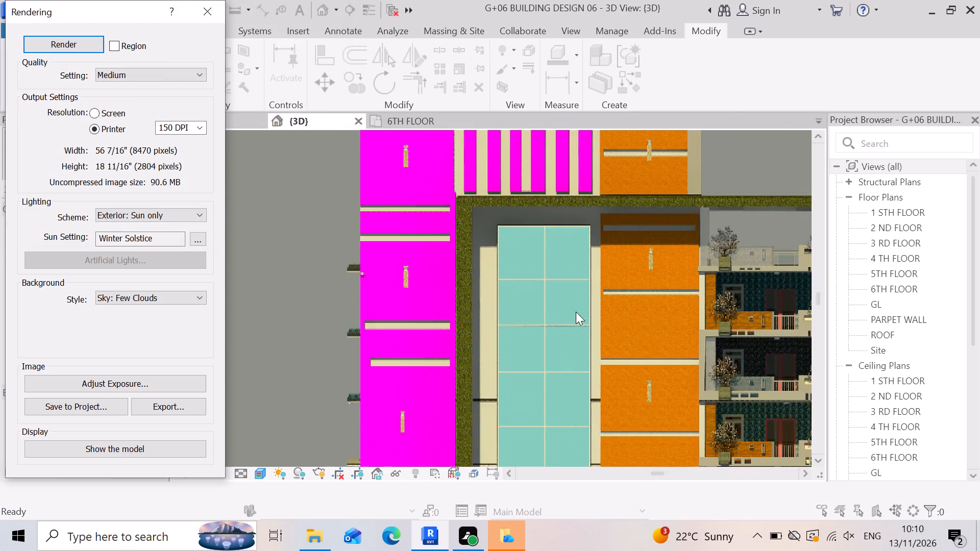
scroll(576, 312, "up", 3)
scroll(689, 319, "up", 3)
scroll(470, 301, "down", 6)
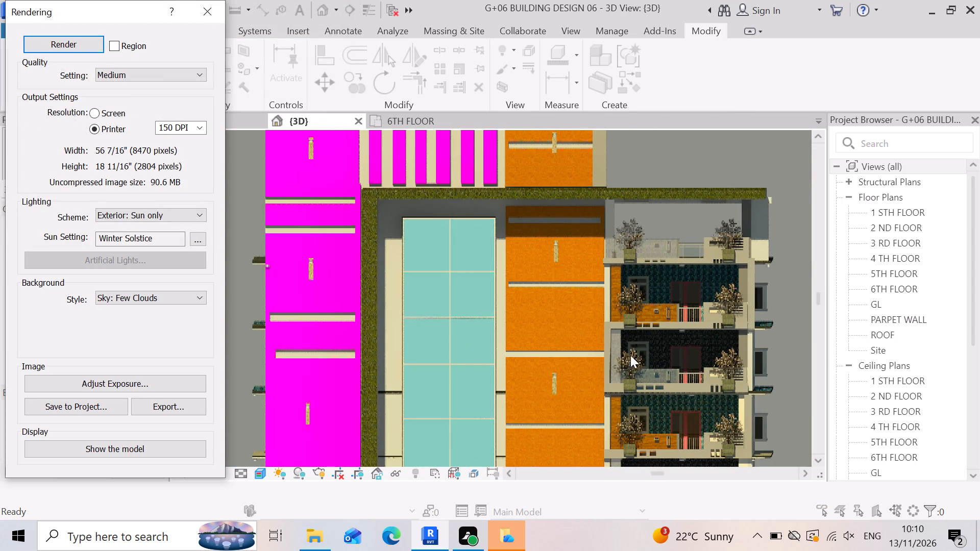
scroll(667, 370, "up", 11)
scroll(601, 392, "up", 3)
scroll(558, 376, "up", 3)
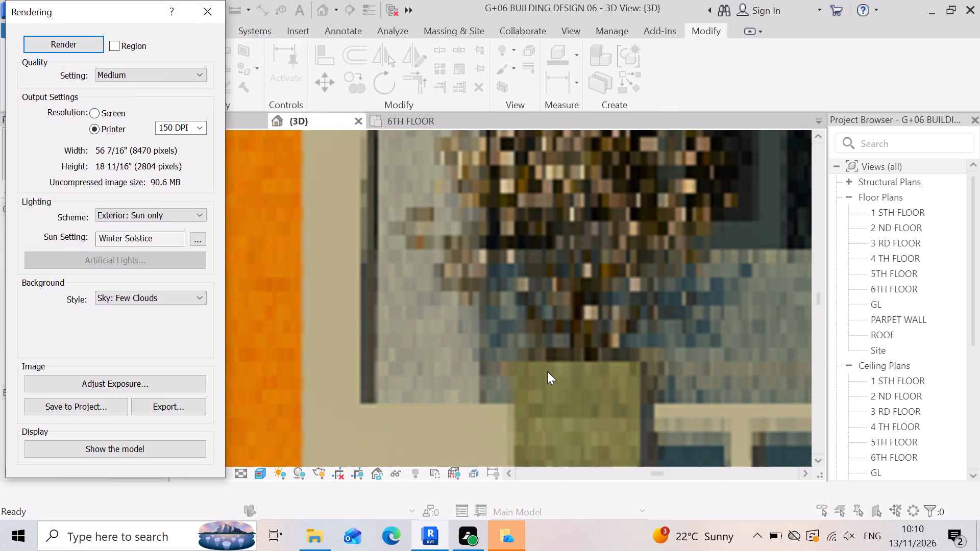
scroll(660, 380, "down", 17)
scroll(604, 347, "down", 2)
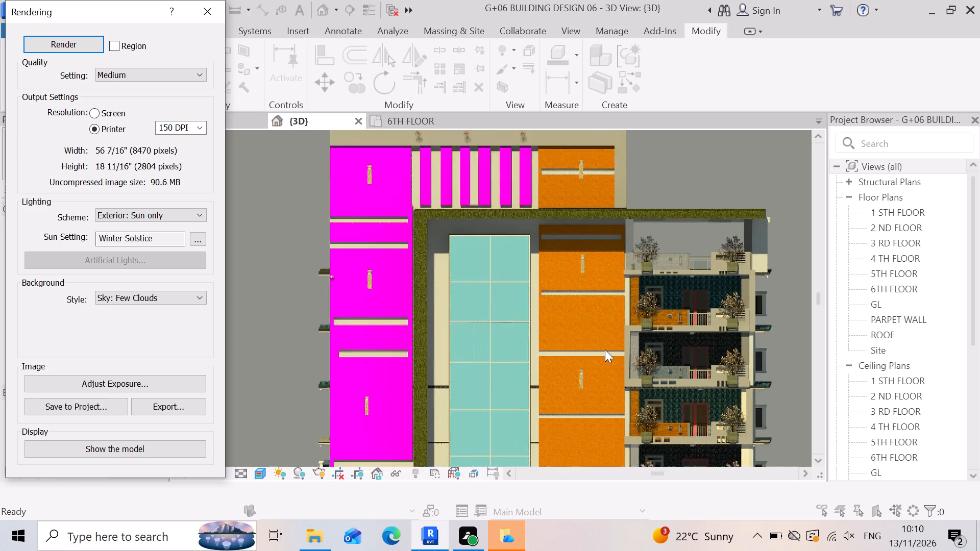
scroll(605, 349, "down", 9)
scroll(617, 390, "up", 10)
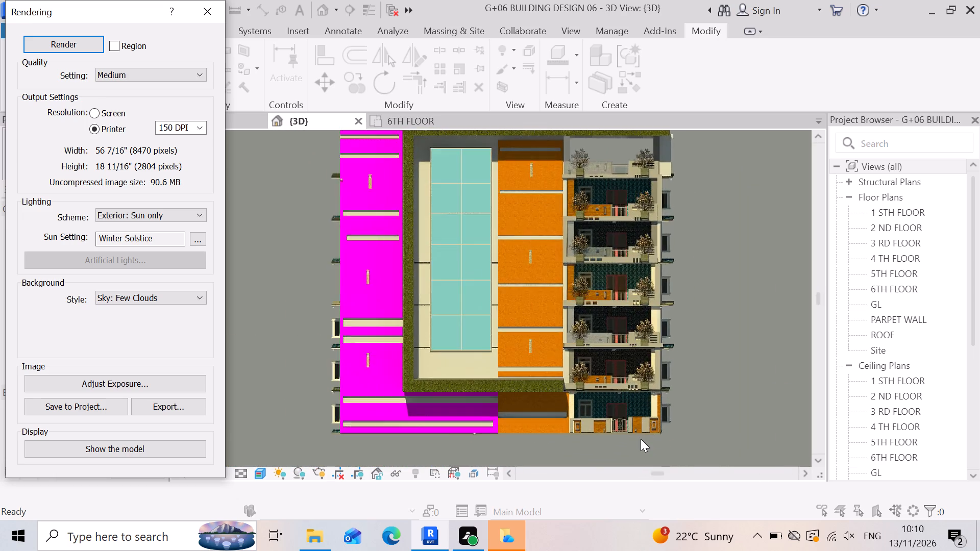
Examine the rendered ground-floor front wall, gate and wall panels up close, then close the rendering settings.
scroll(641, 439, "up", 7)
scroll(483, 427, "up", 6)
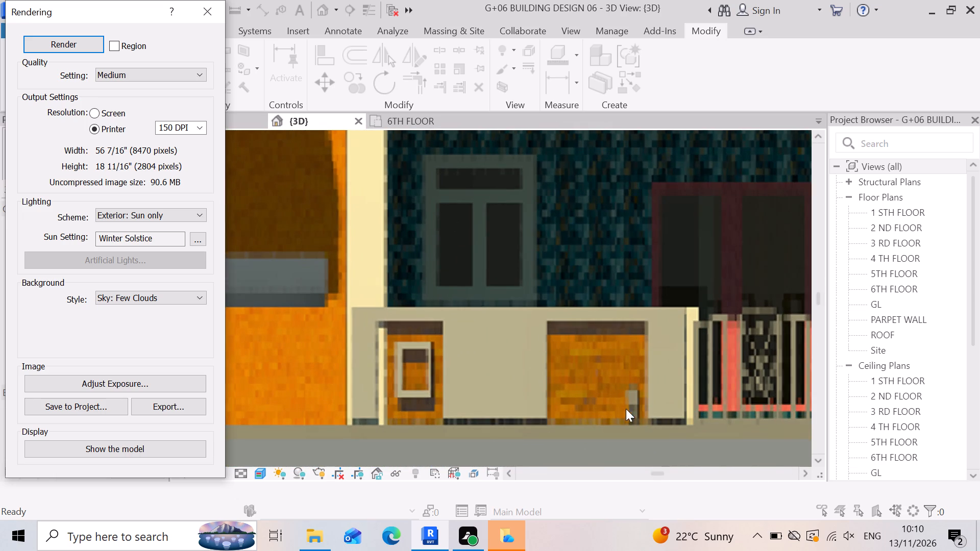
scroll(659, 416, "up", 4)
scroll(580, 314, "down", 3)
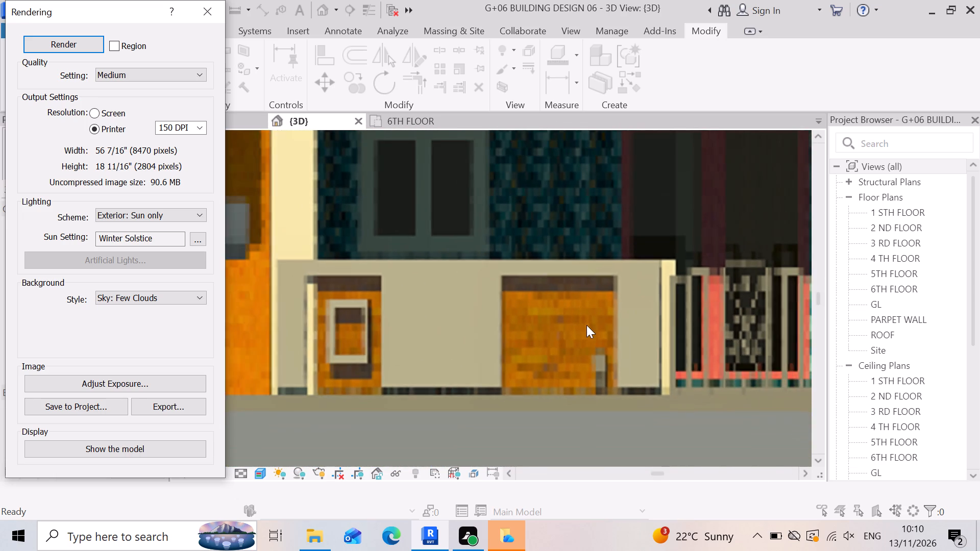
scroll(586, 325, "down", 4)
scroll(601, 325, "up", 3)
scroll(538, 319, "down", 6)
scroll(733, 308, "up", 3)
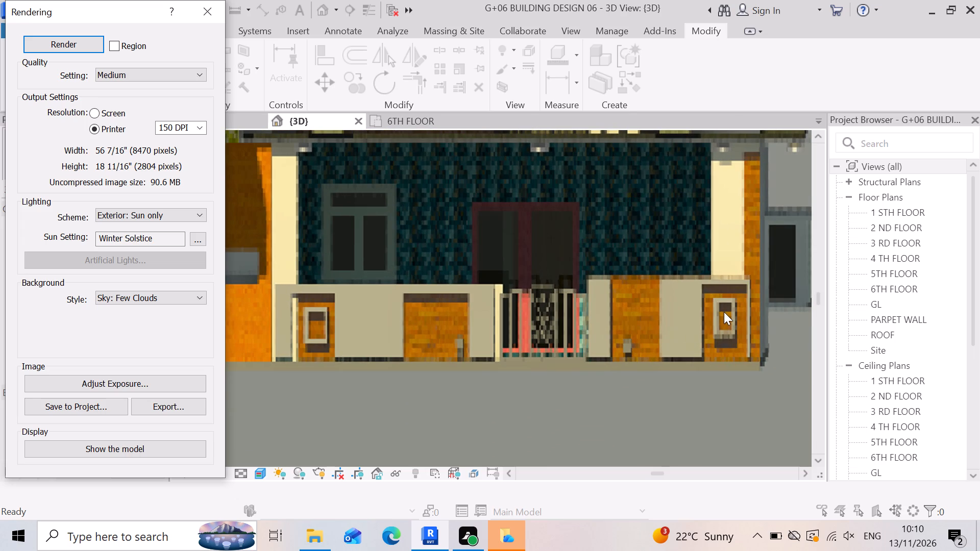
scroll(719, 313, "up", 2)
scroll(648, 299, "up", 4)
scroll(715, 327, "down", 2)
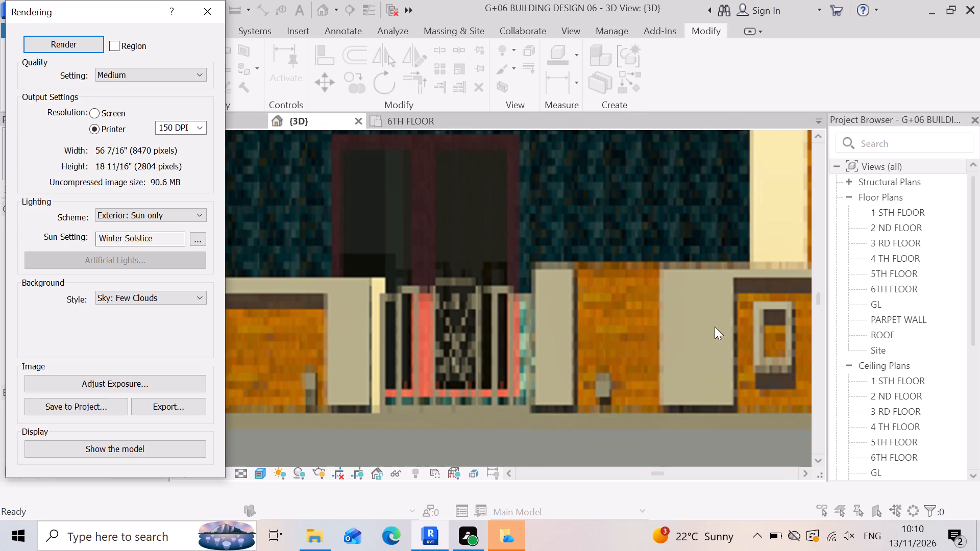
scroll(682, 340, "down", 3)
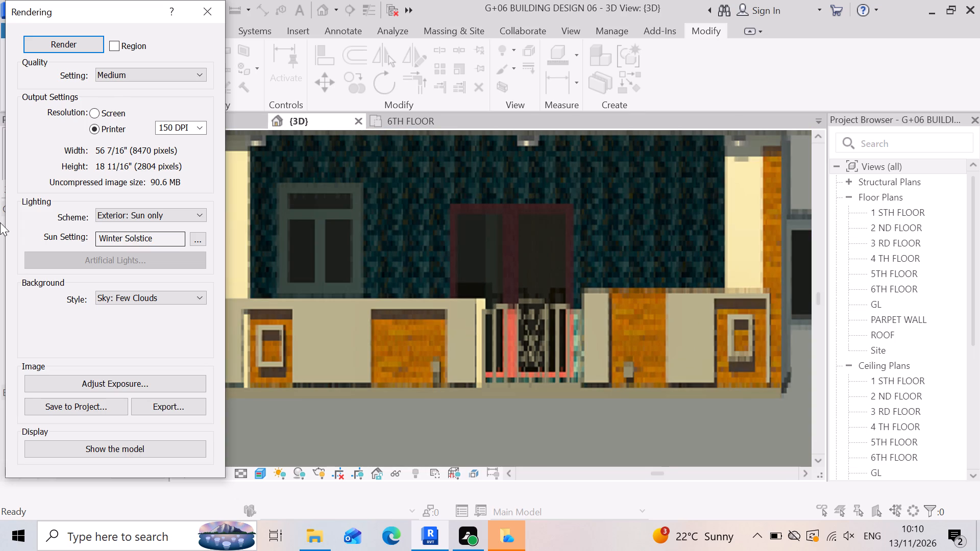
left_click(205, 9)
Examine the front 3D model's upper facade, including the round lights on the top band, magenta strips and wall-mounted bollard lights.
scroll(536, 256, "down", 5)
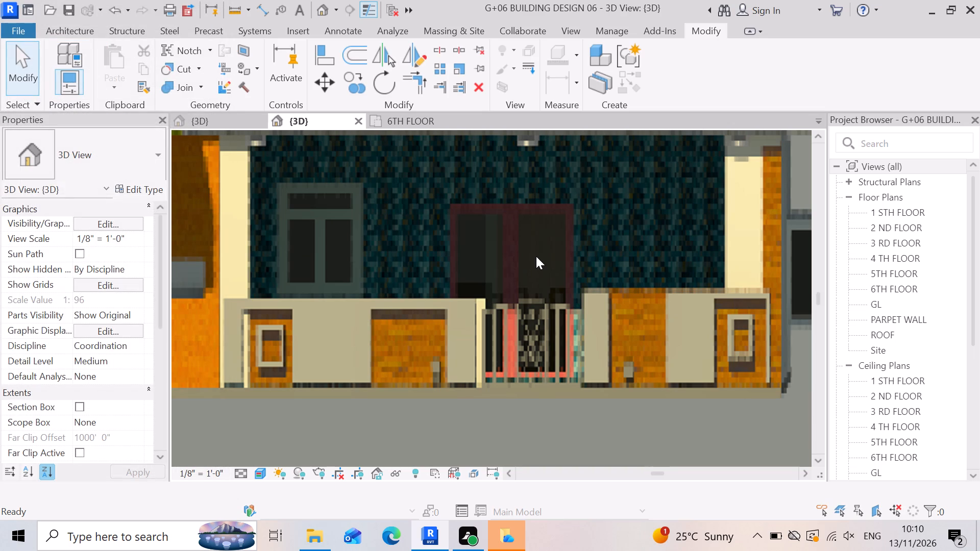
scroll(536, 256, "down", 4)
scroll(630, 307, "down", 8)
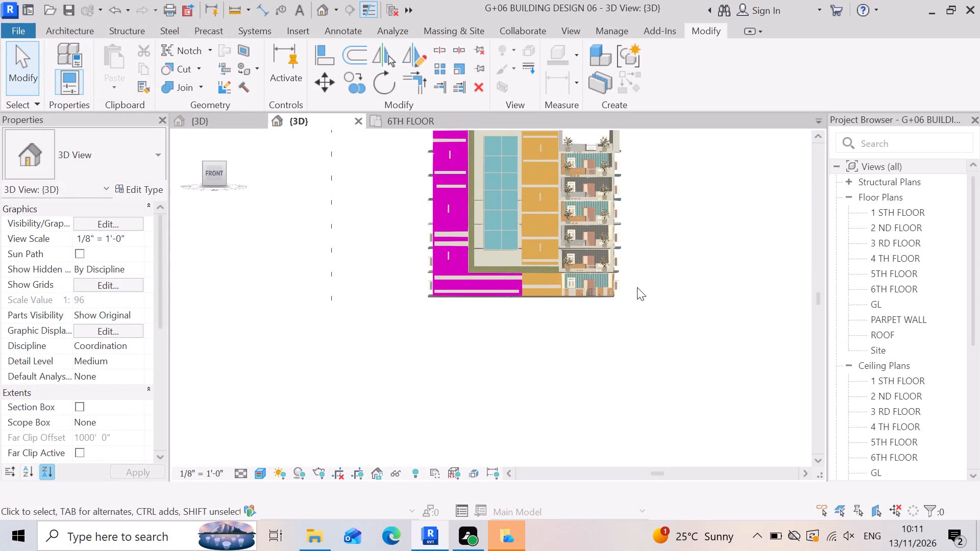
scroll(572, 268, "down", 4)
scroll(584, 186, "up", 3)
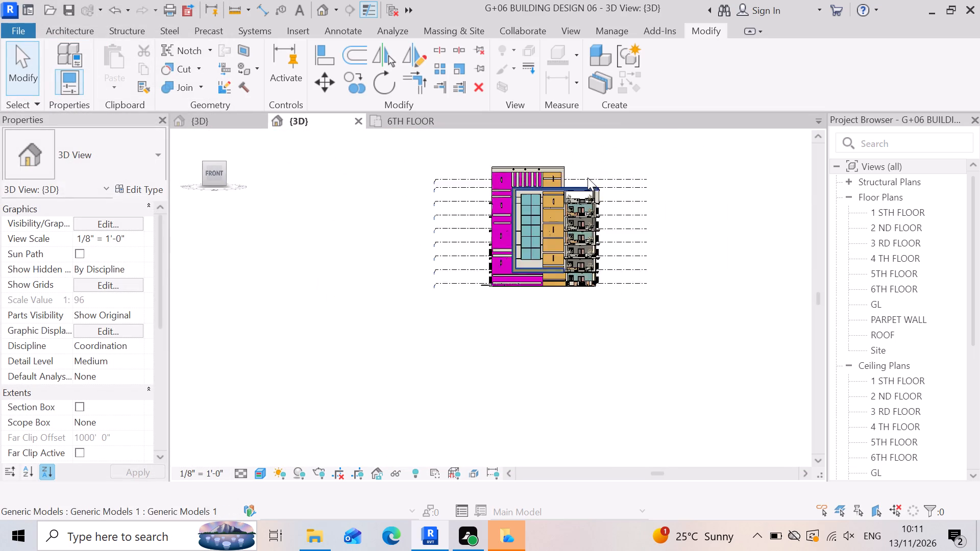
scroll(584, 172, "up", 9)
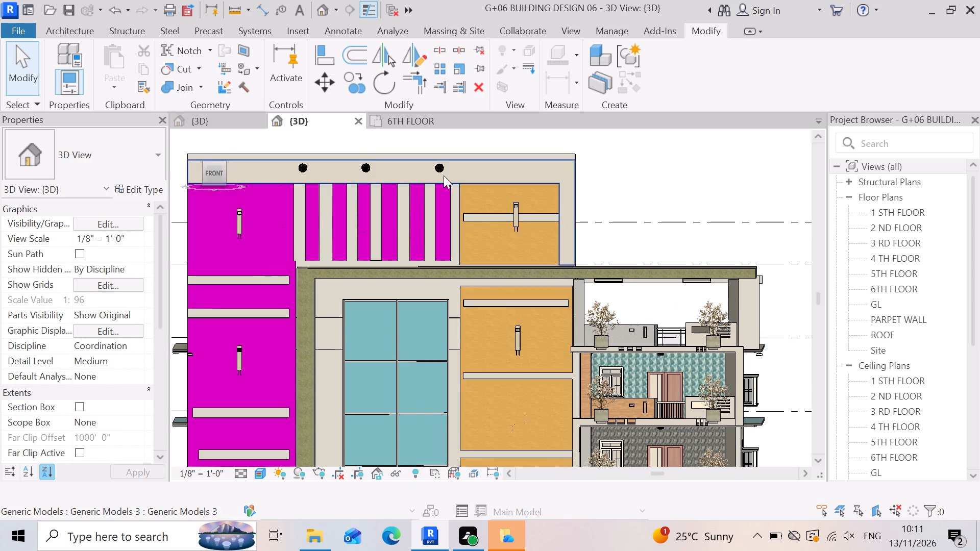
scroll(362, 161, "up", 3)
scroll(427, 205, "up", 4)
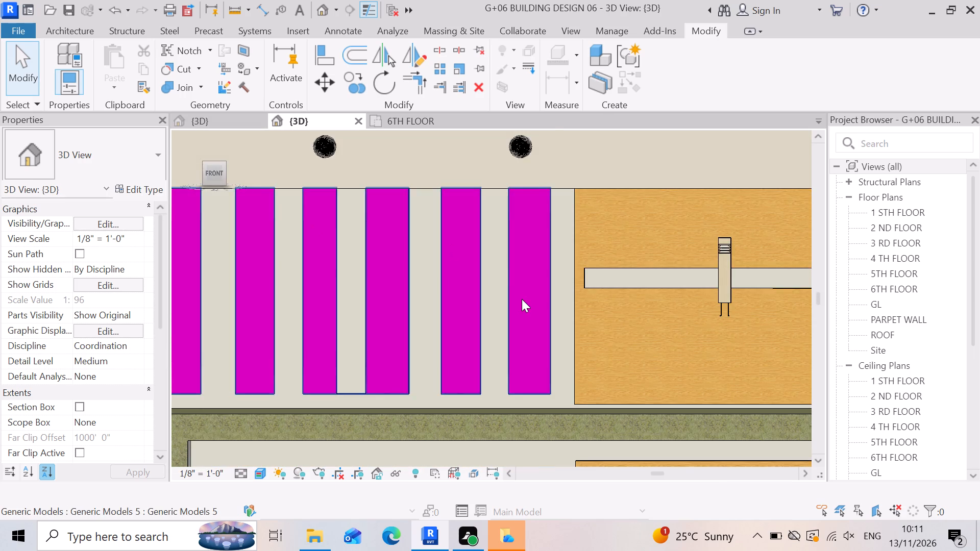
scroll(522, 299, "up", 3)
scroll(460, 258, "down", 12)
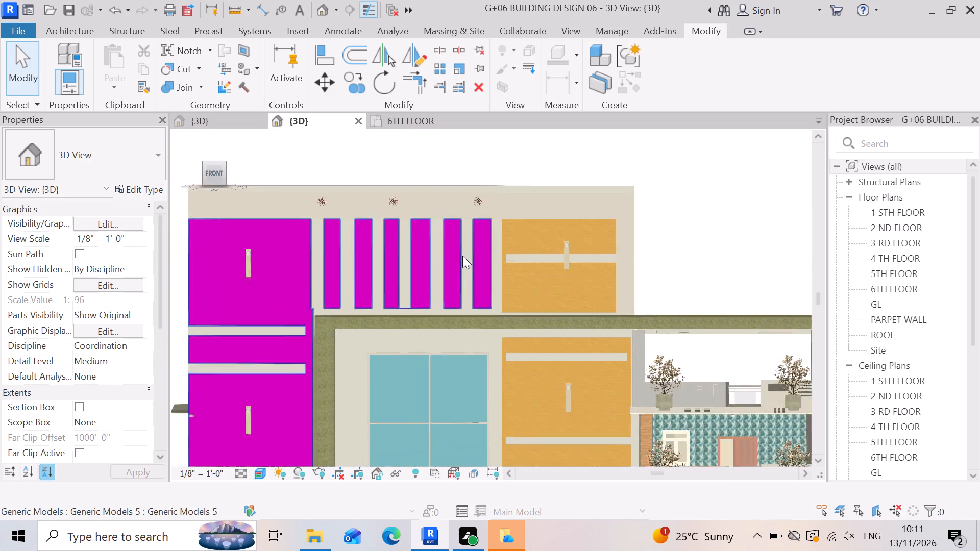
scroll(244, 229, "up", 7)
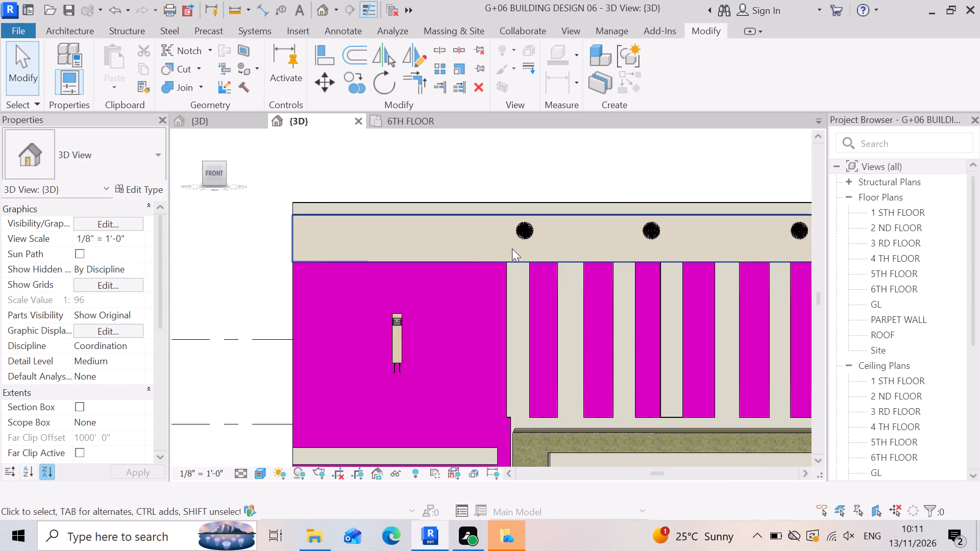
scroll(512, 221, "up", 11)
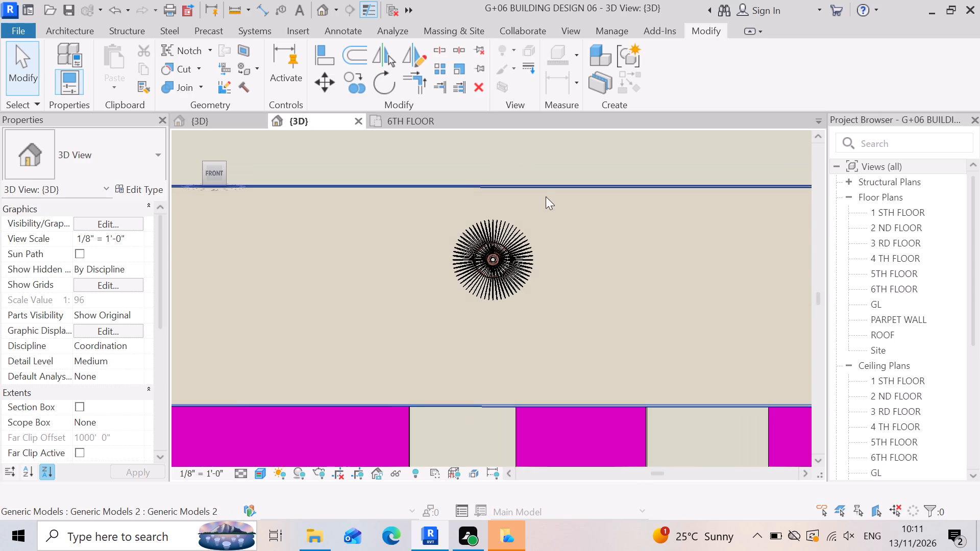
scroll(398, 252, "down", 7)
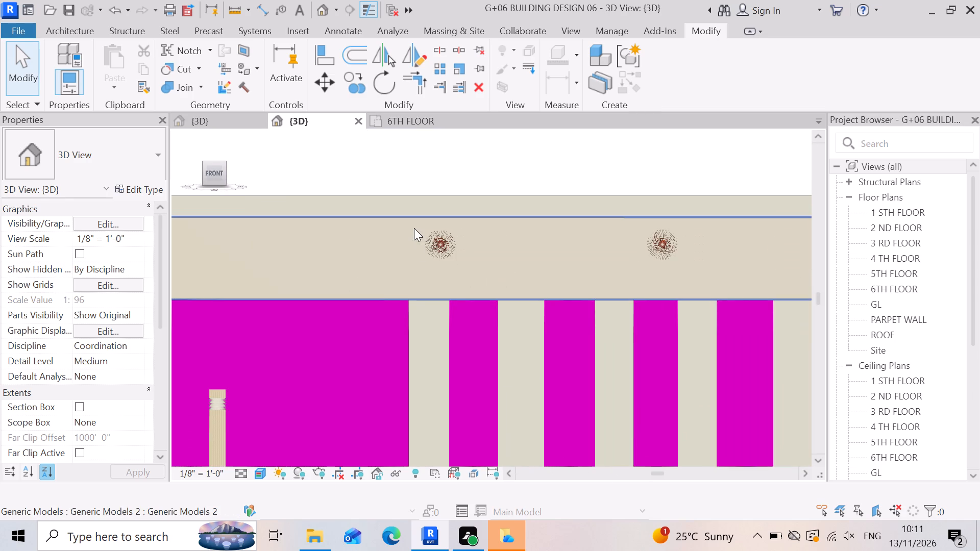
scroll(416, 226, "down", 7)
scroll(312, 245, "up", 3)
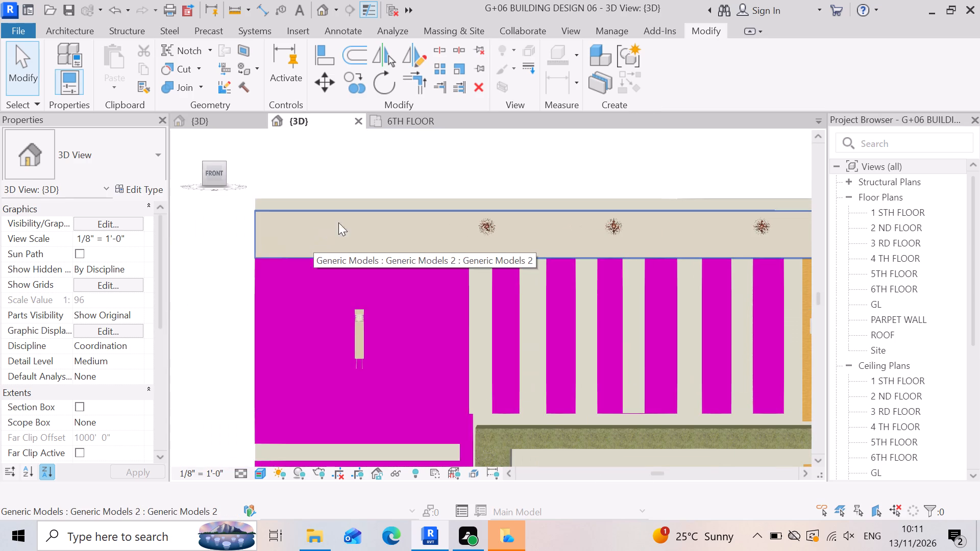
scroll(459, 246, "down", 6)
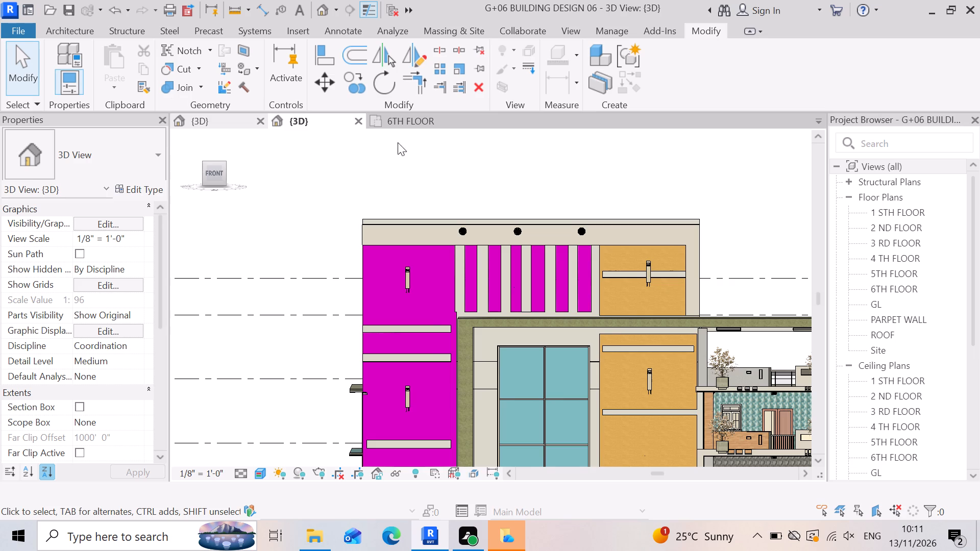
Close the first of the two open 3D views and save the project.
left_click(263, 118)
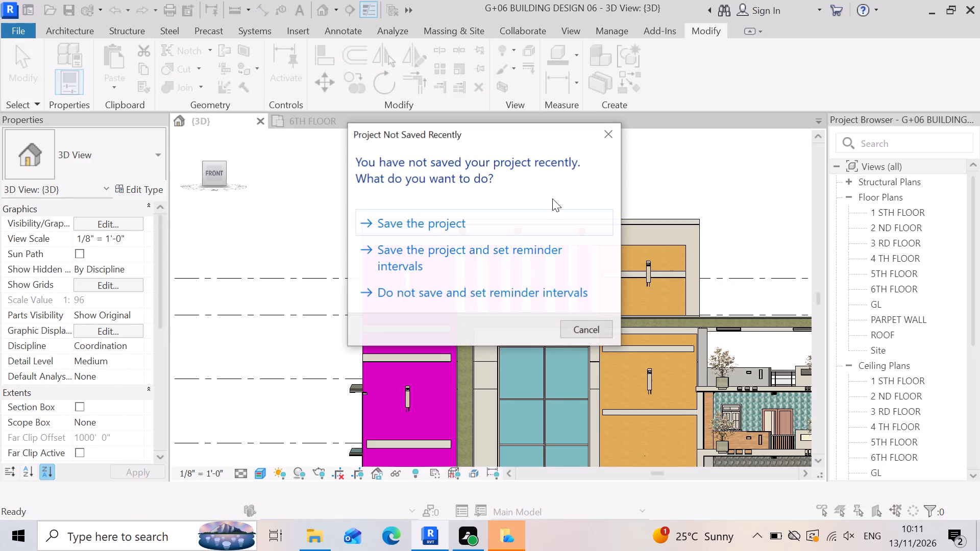
left_click(542, 221)
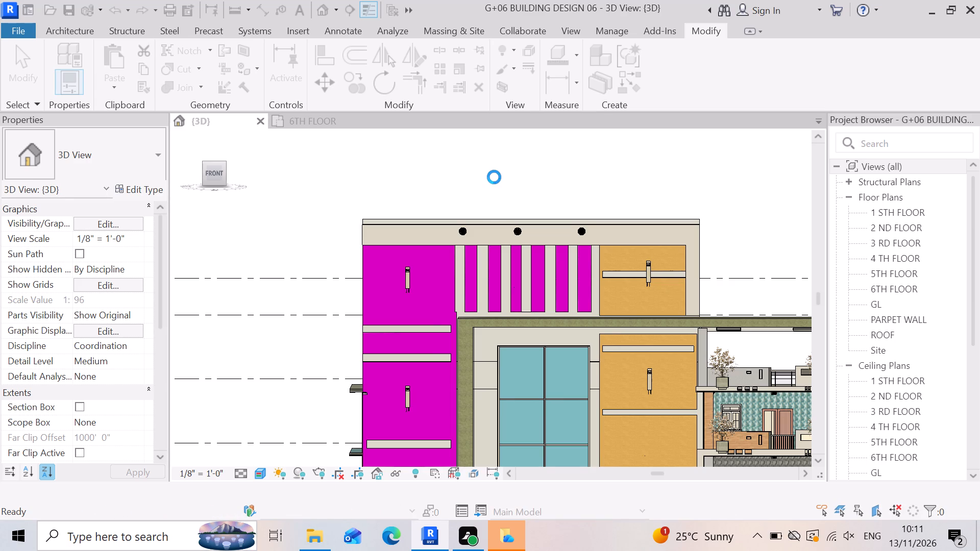
Close the remaining 3D view and the 6TH FLOOR plan to close the building project.
scroll(437, 203, "down", 3)
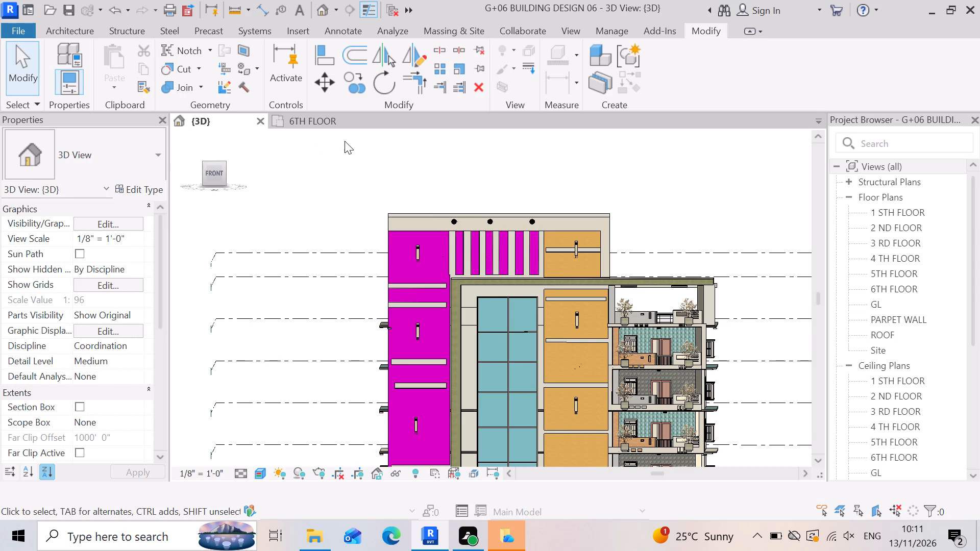
scroll(524, 243, "up", 2)
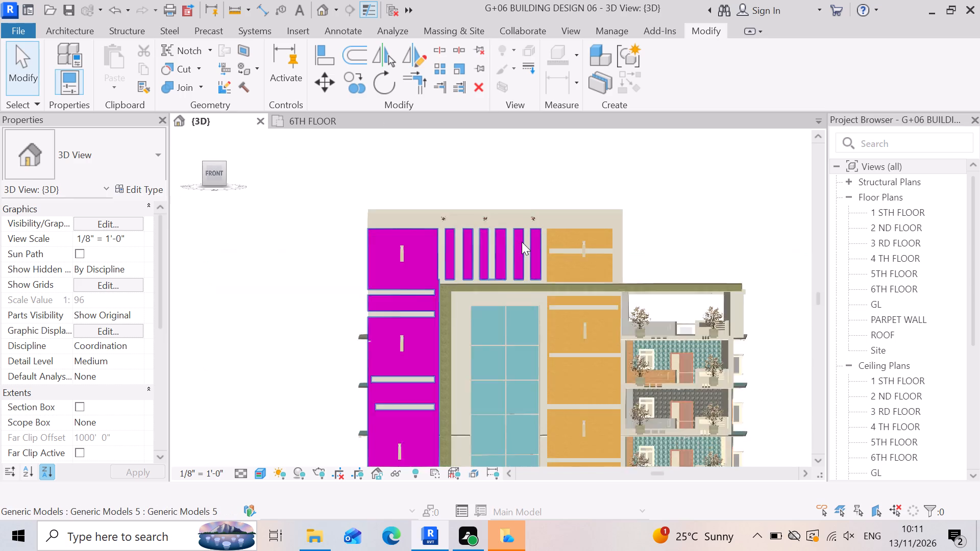
scroll(522, 242, "up", 6)
scroll(632, 213, "down", 2)
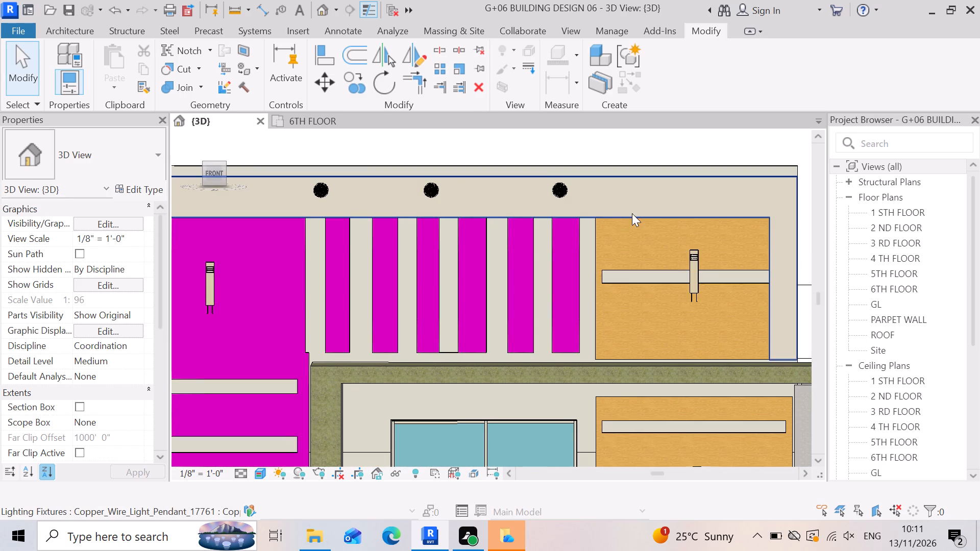
scroll(632, 213, "down", 1)
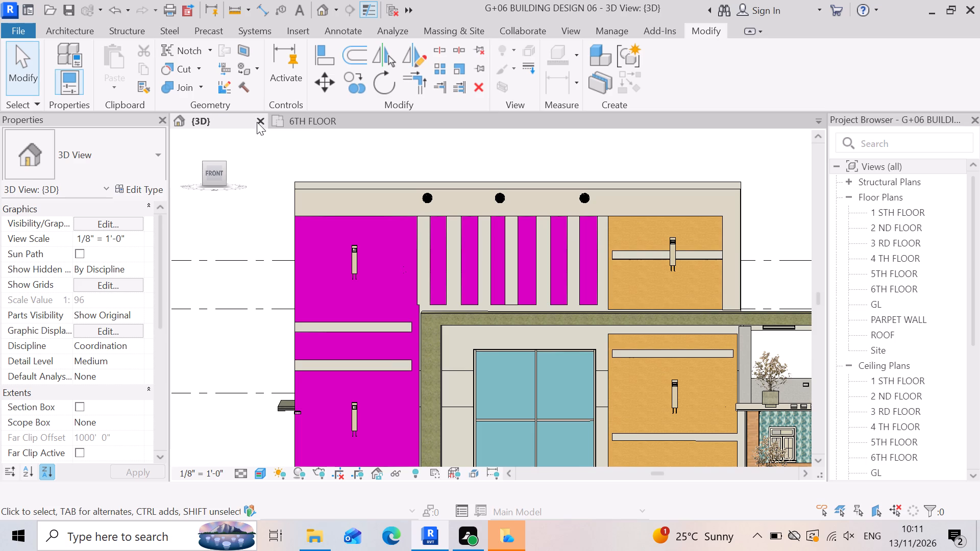
left_click(258, 122)
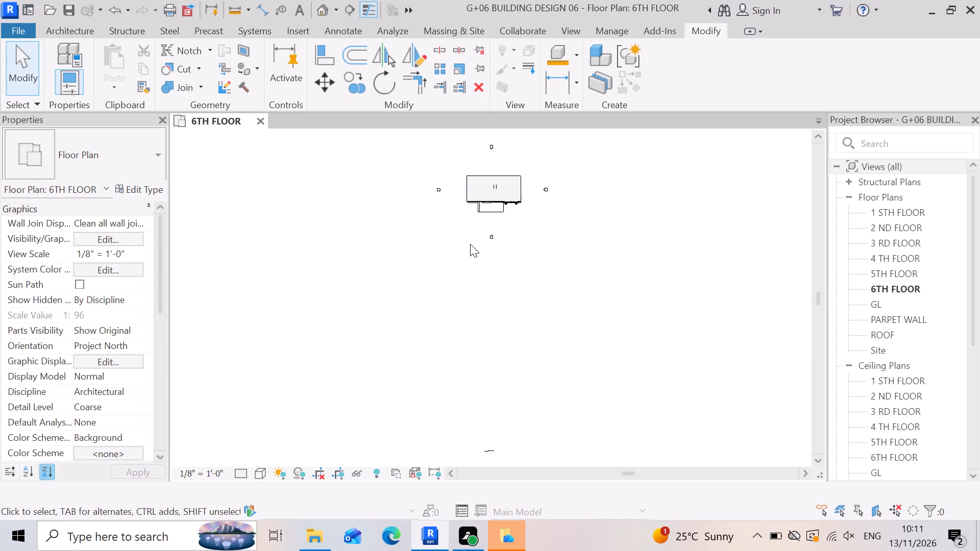
scroll(517, 169, "up", 2)
left_click(255, 117)
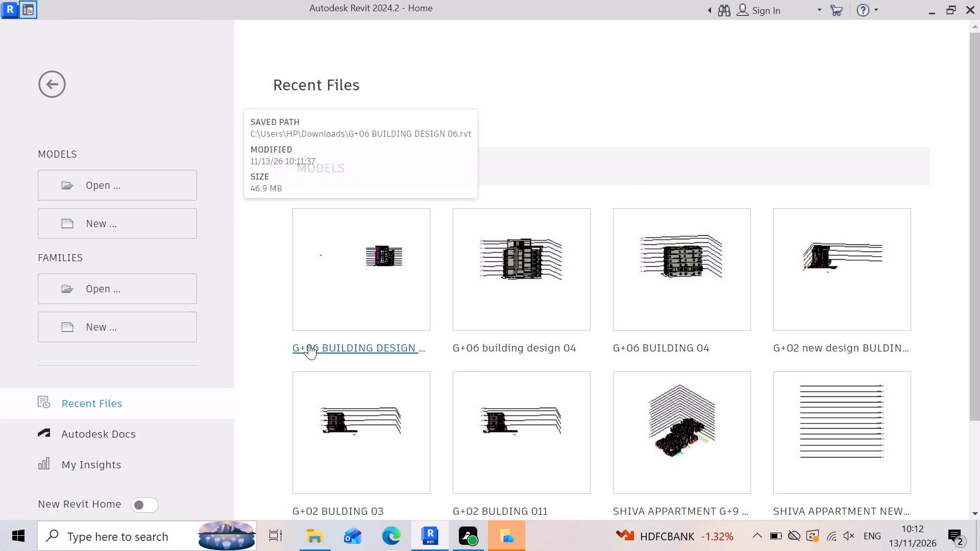
Create a new project from the default.rte template in the English-Imperial templates folder.
left_click(95, 224)
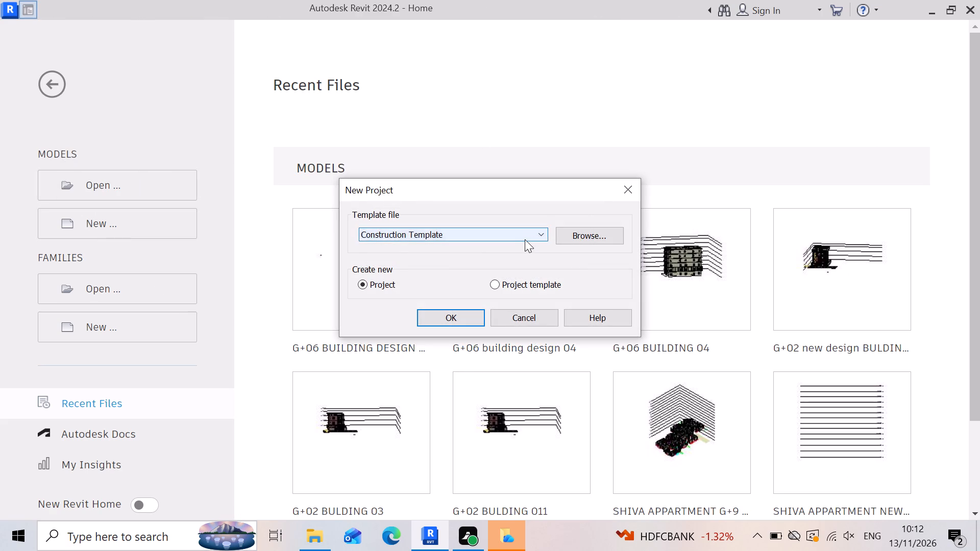
left_click(525, 239)
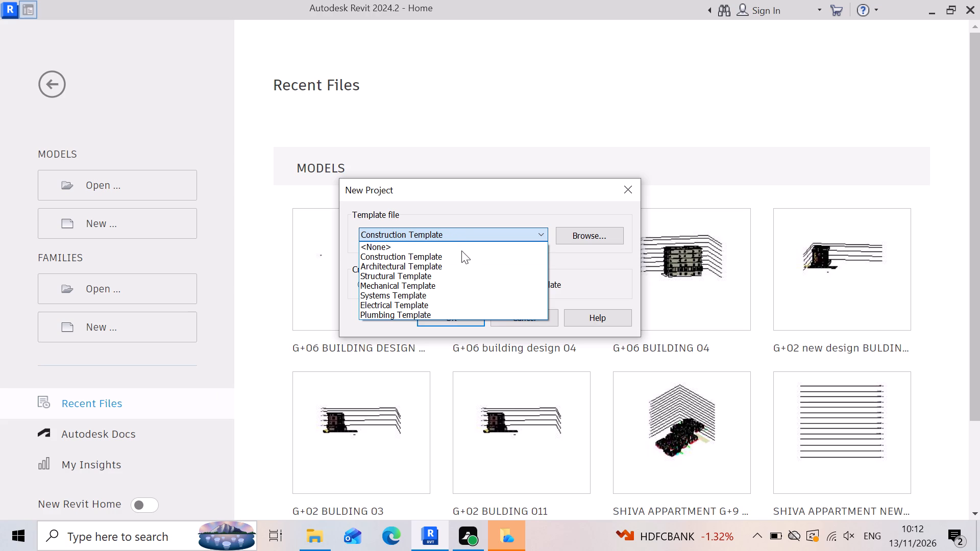
left_click(457, 266)
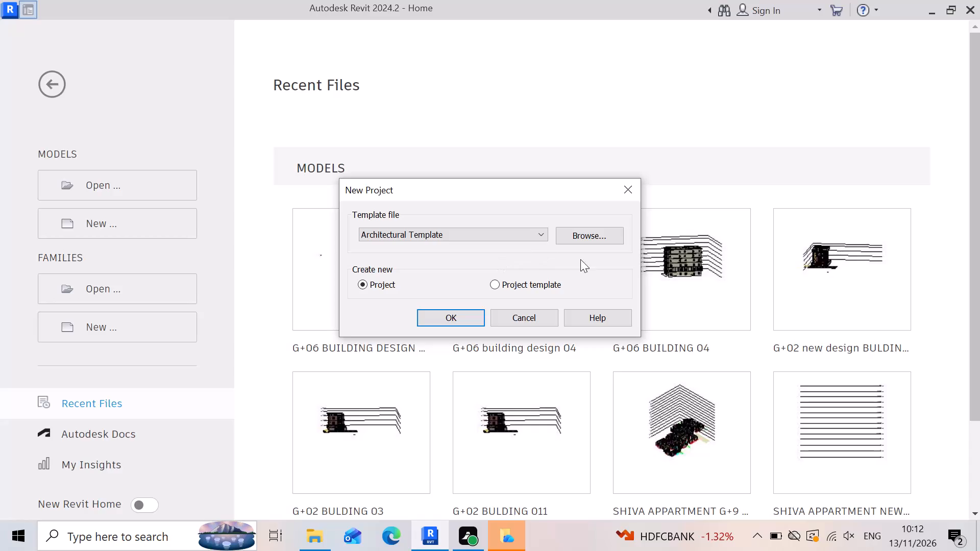
left_click(594, 236)
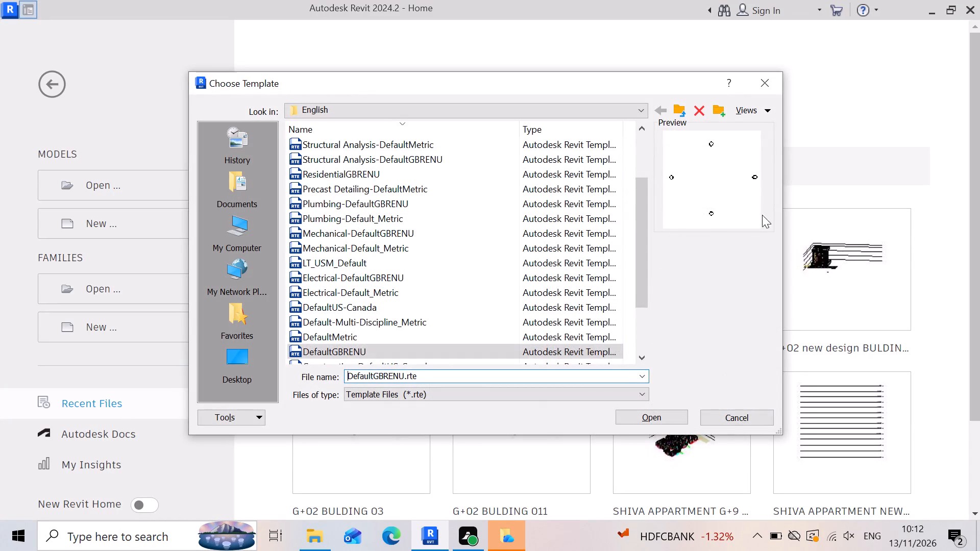
left_click(679, 109)
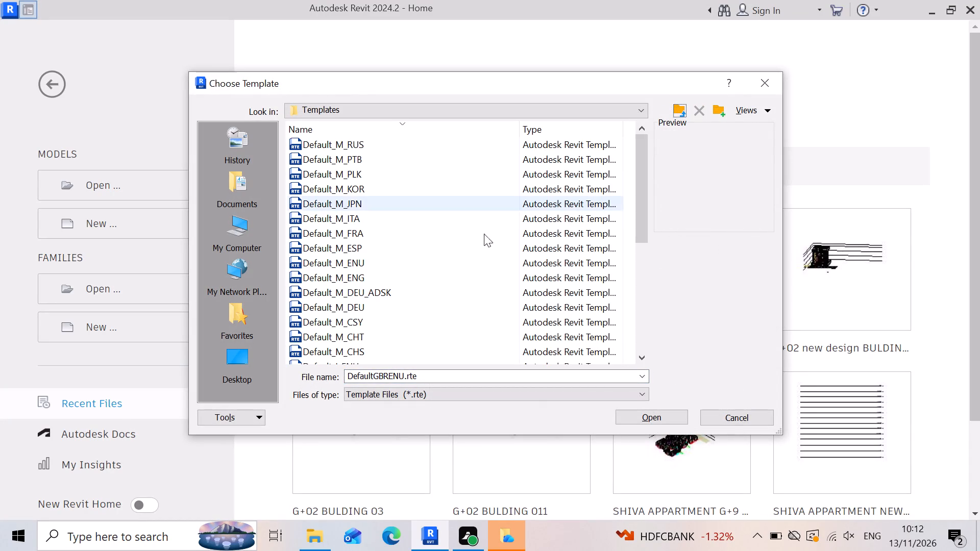
scroll(491, 304, "down", 2)
scroll(357, 299, "down", 2)
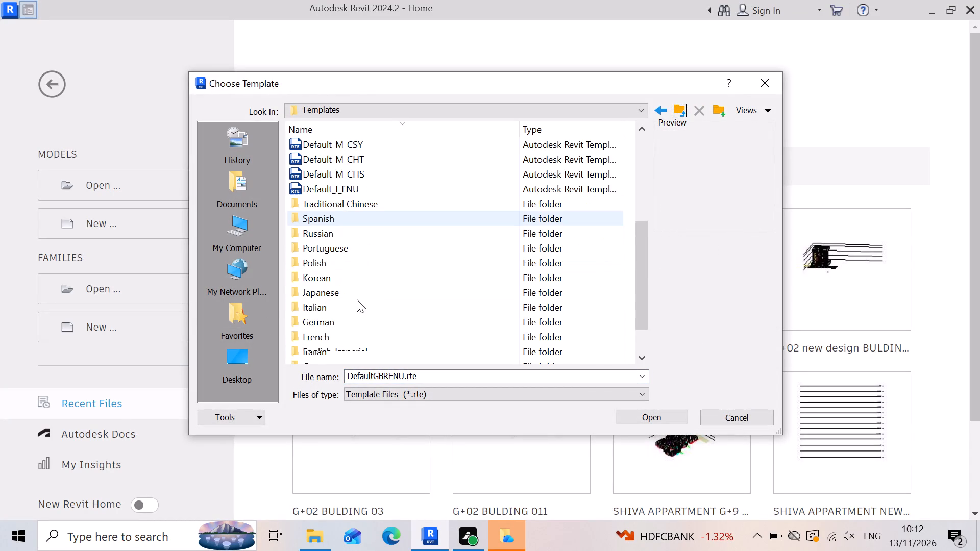
scroll(387, 332, "down", 1)
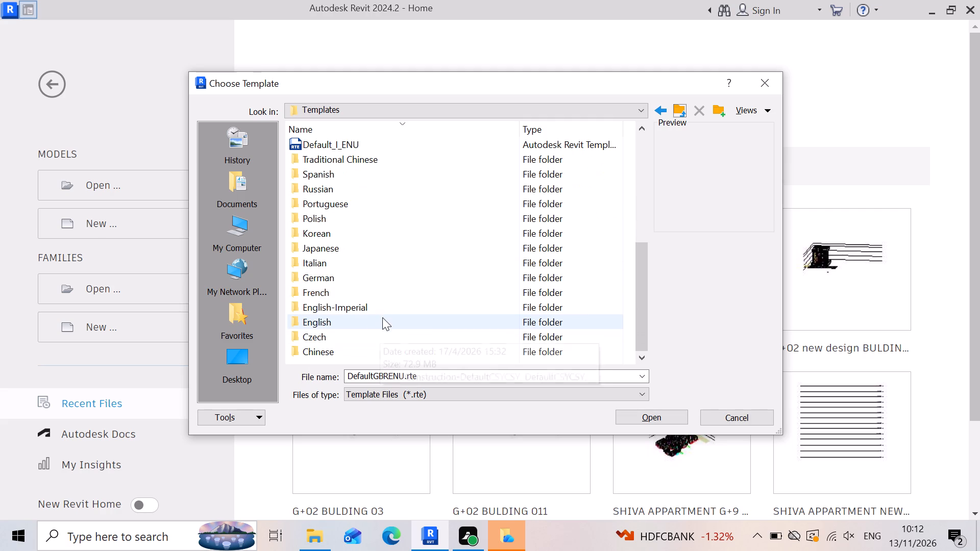
left_click(384, 312)
left_click(384, 312)
left_click(384, 312)
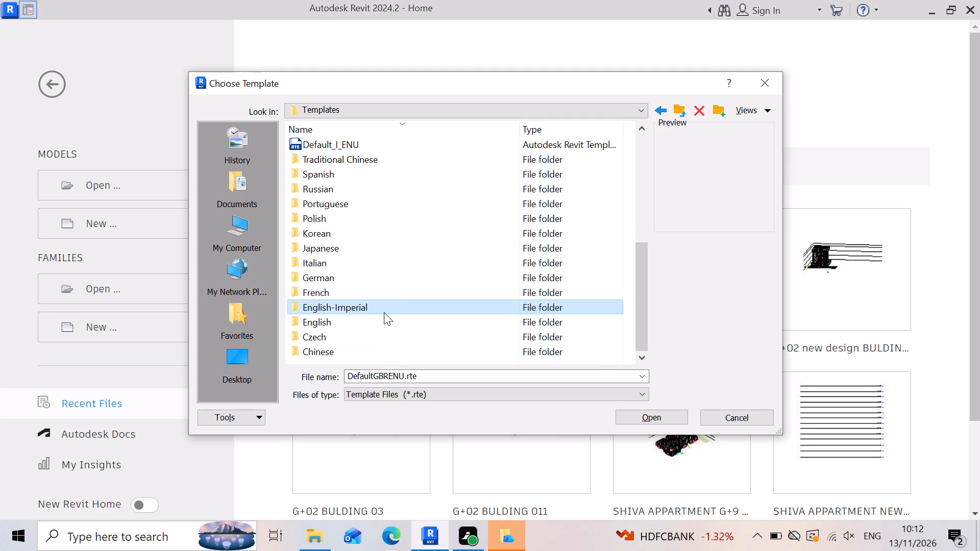
left_click(357, 312)
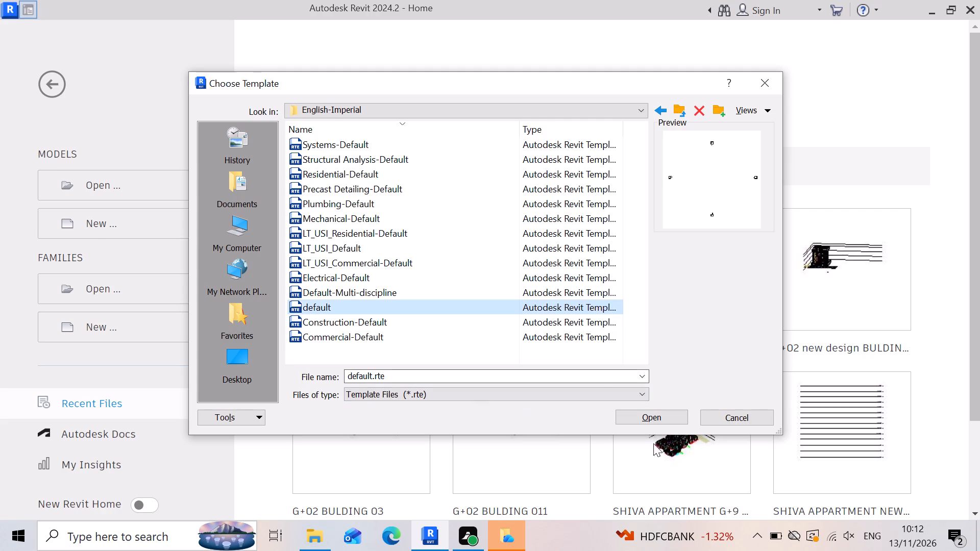
left_click(662, 417)
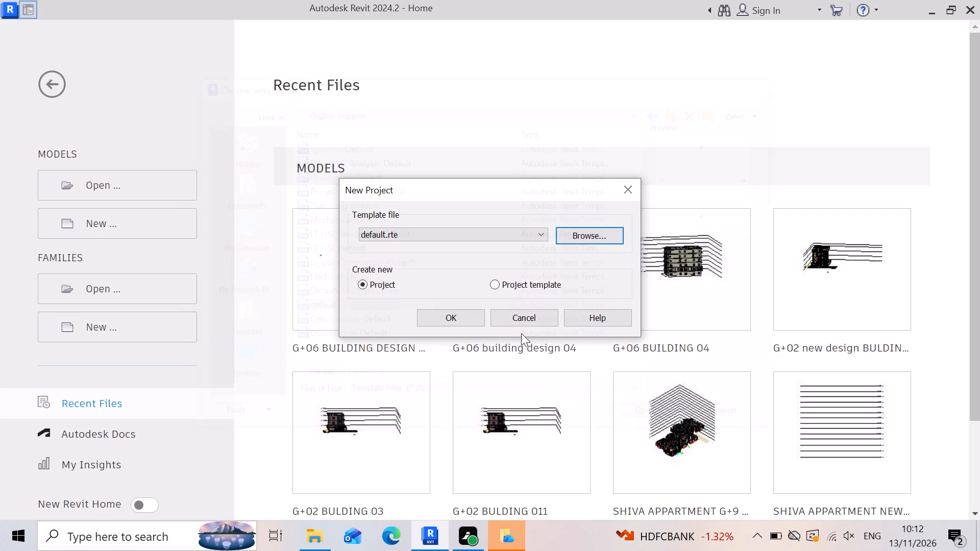
left_click(460, 323)
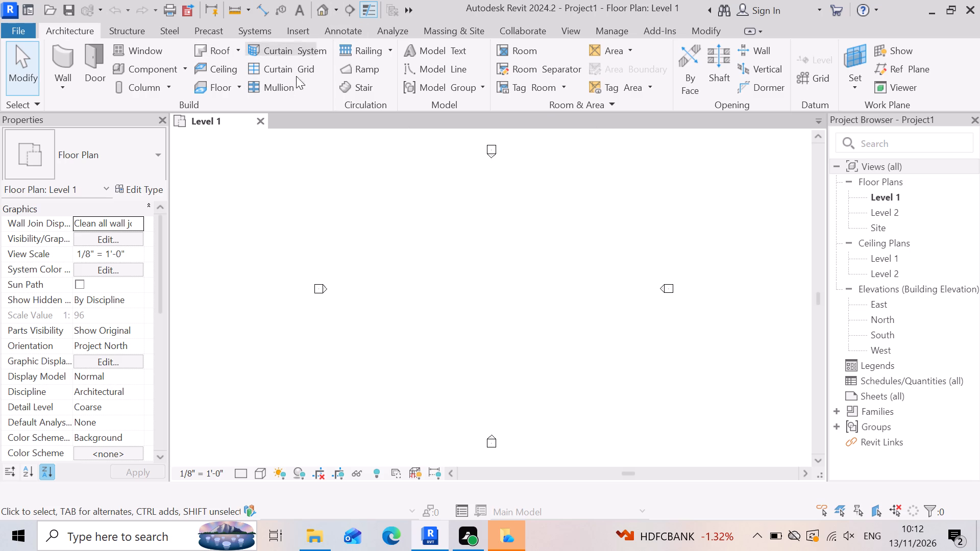
Link the CAD drawing EXTERIOR2(FOR STUDENTS) (3).dwg from the file history into the Level 1 floor plan.
left_click(300, 32)
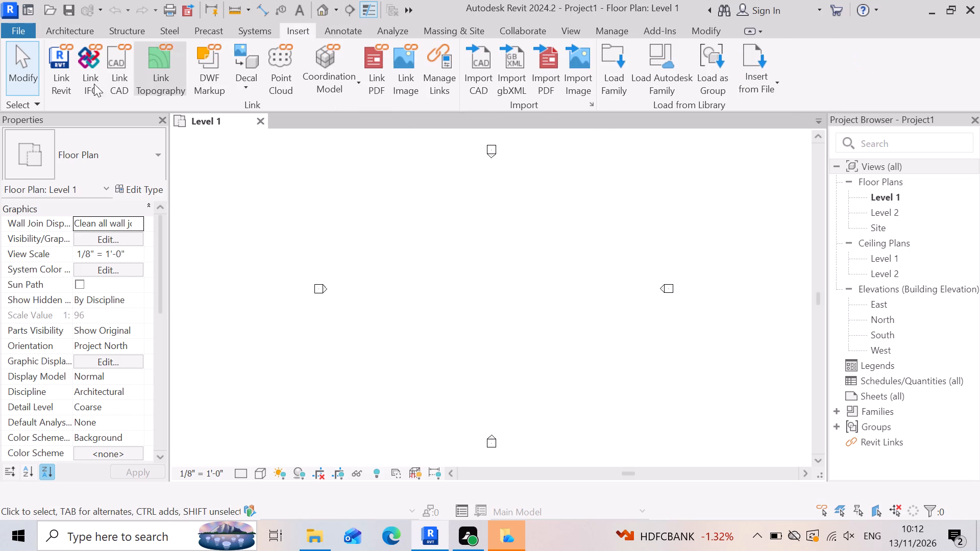
double_click(114, 62)
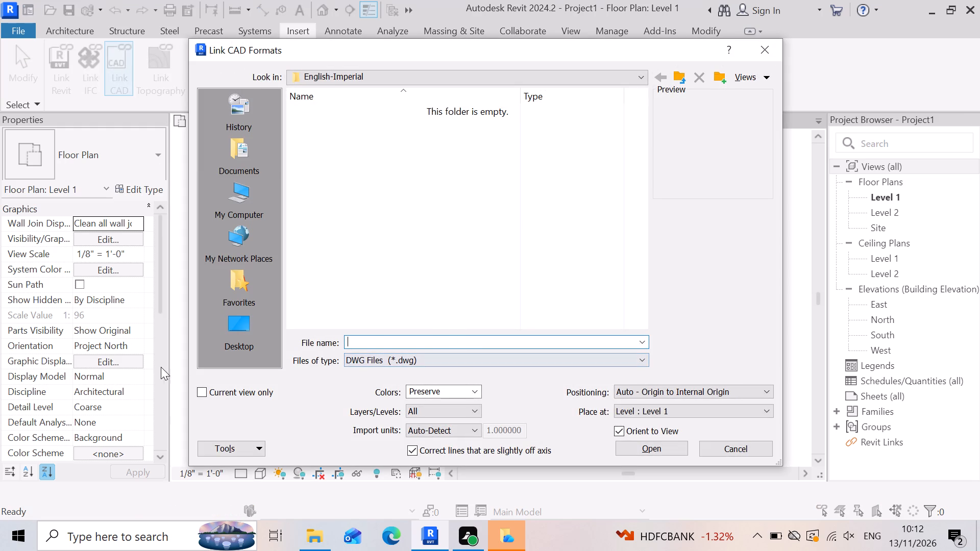
left_click(248, 121)
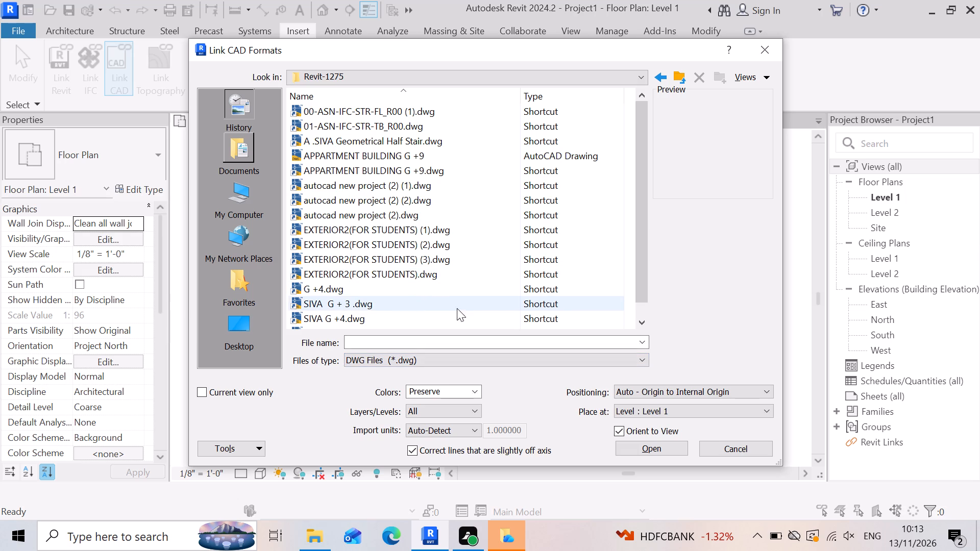
left_click(354, 180)
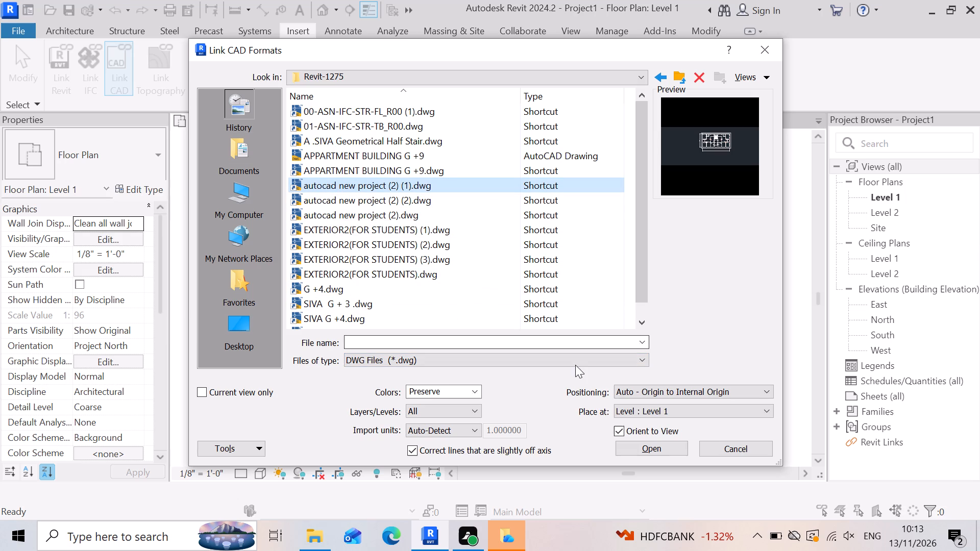
left_click(386, 234)
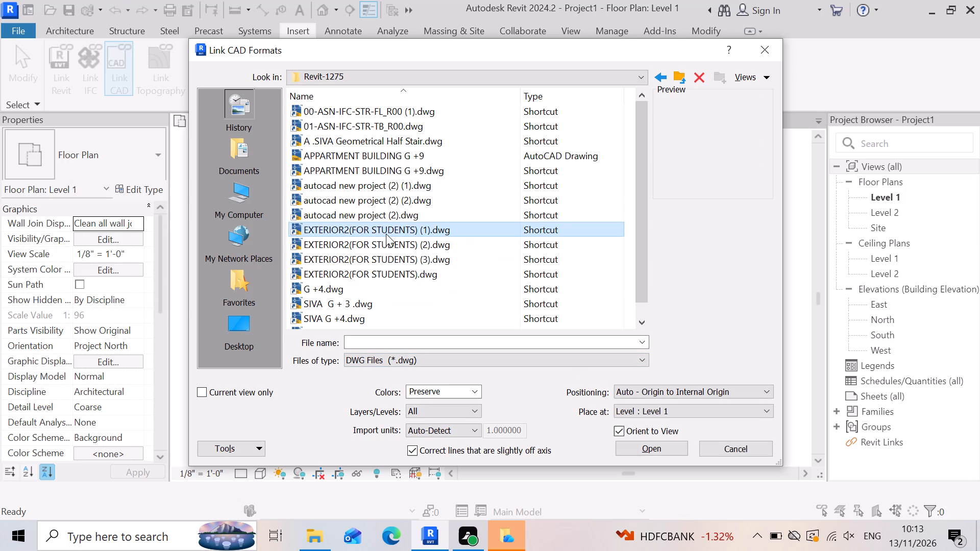
left_click(403, 252)
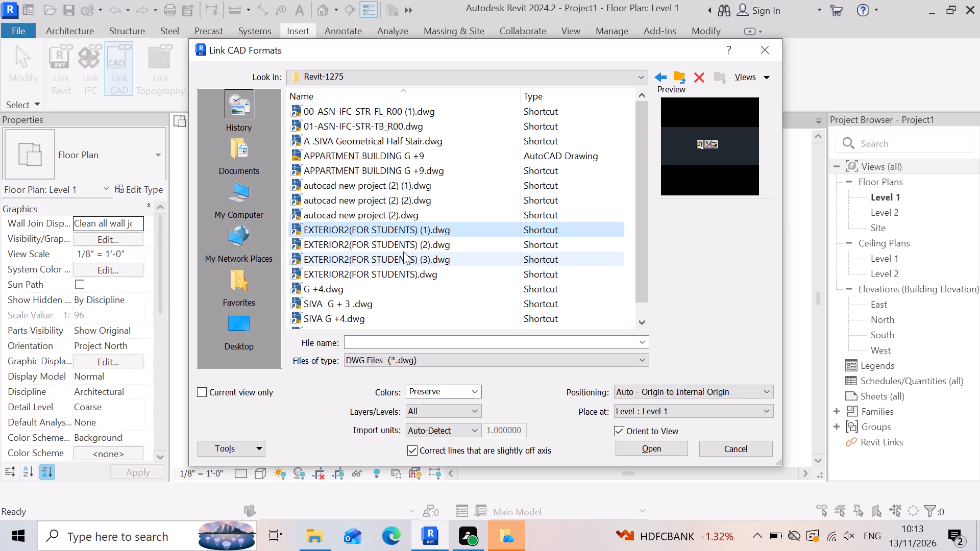
left_click(638, 452)
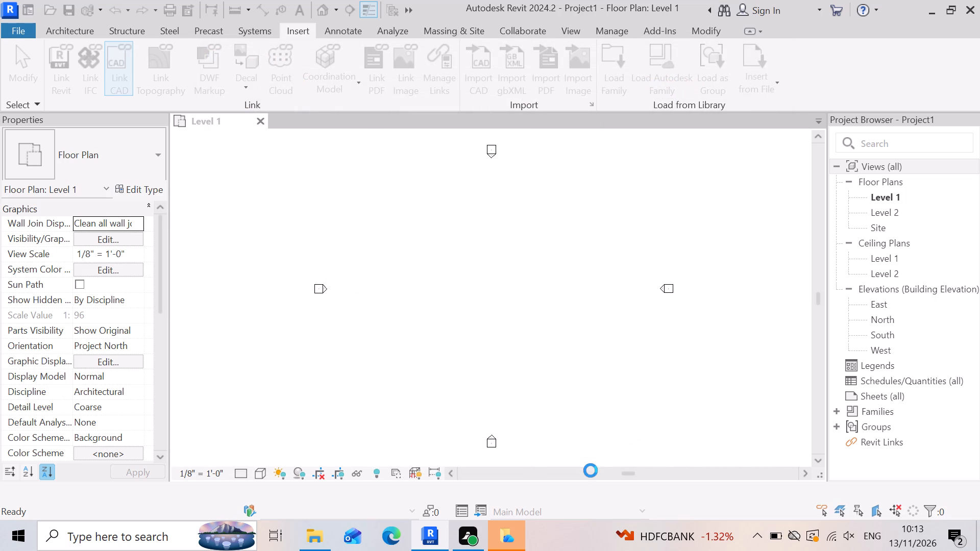
key("ctrl+z")
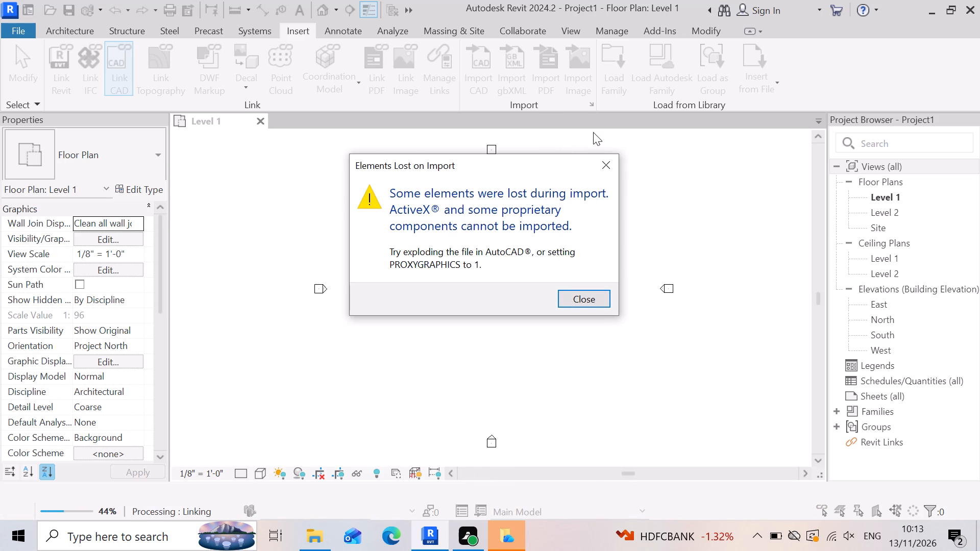
left_click(606, 173)
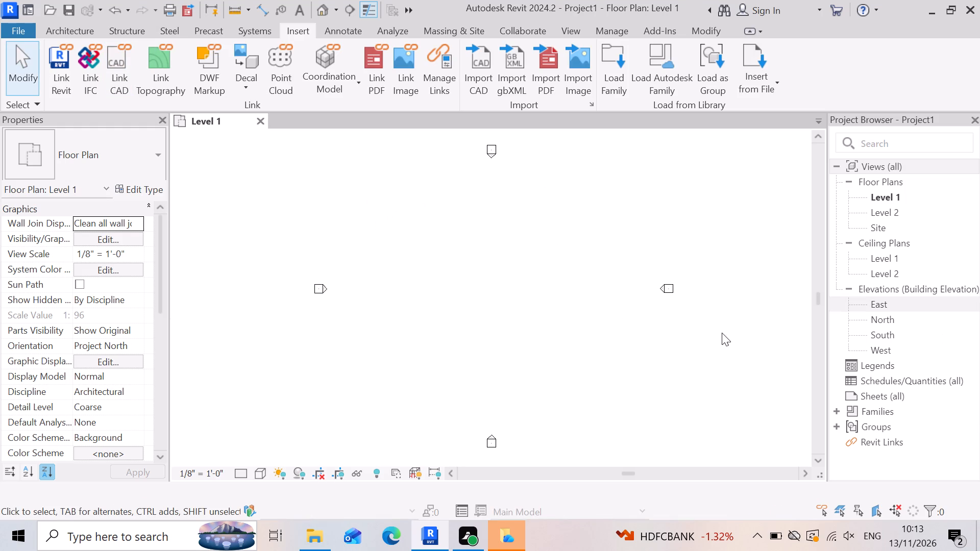
Open the North elevation and select the linked EXTERIOR2(FOR STUDENTS) (3).dwg drawing at the level line.
double_click(894, 318)
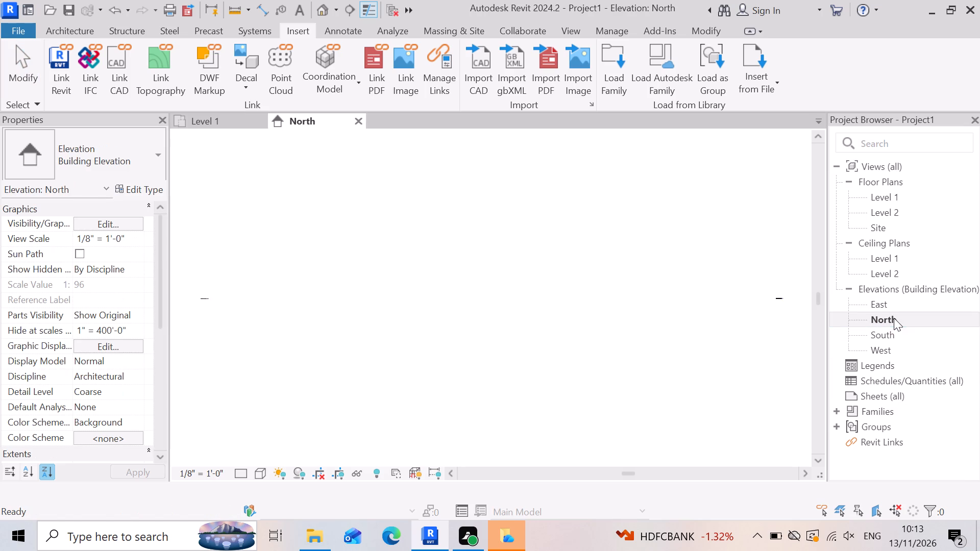
scroll(216, 295, "up", 16)
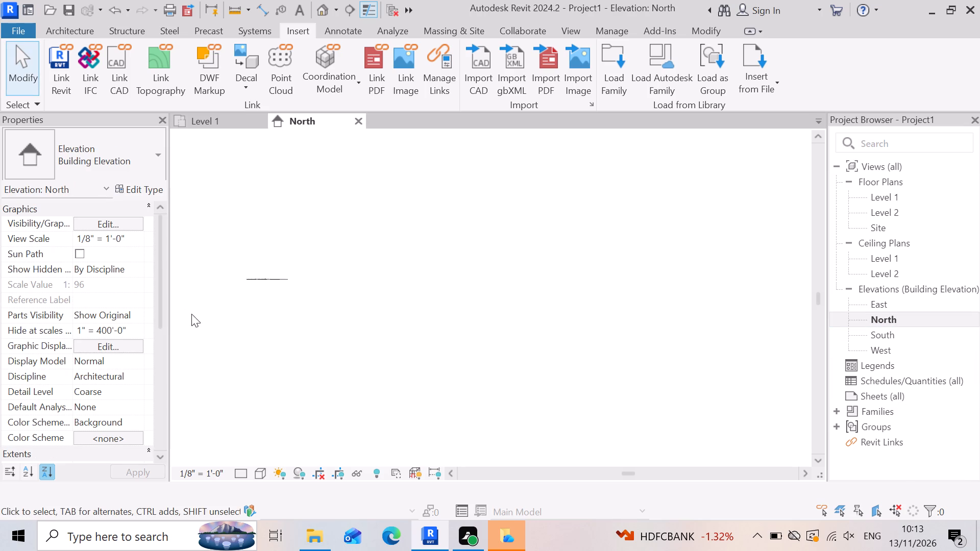
scroll(191, 314, "up", 1)
scroll(375, 199, "up", 6)
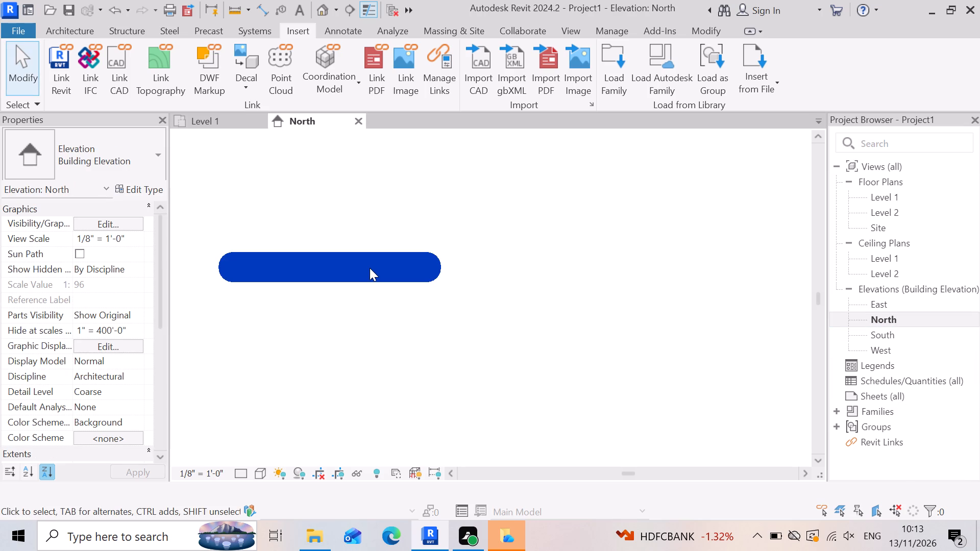
left_click(370, 268)
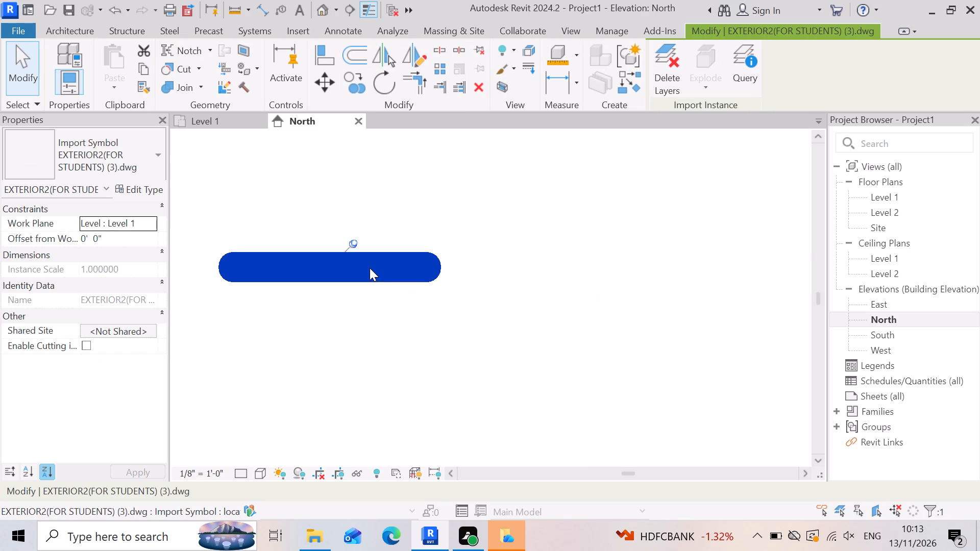
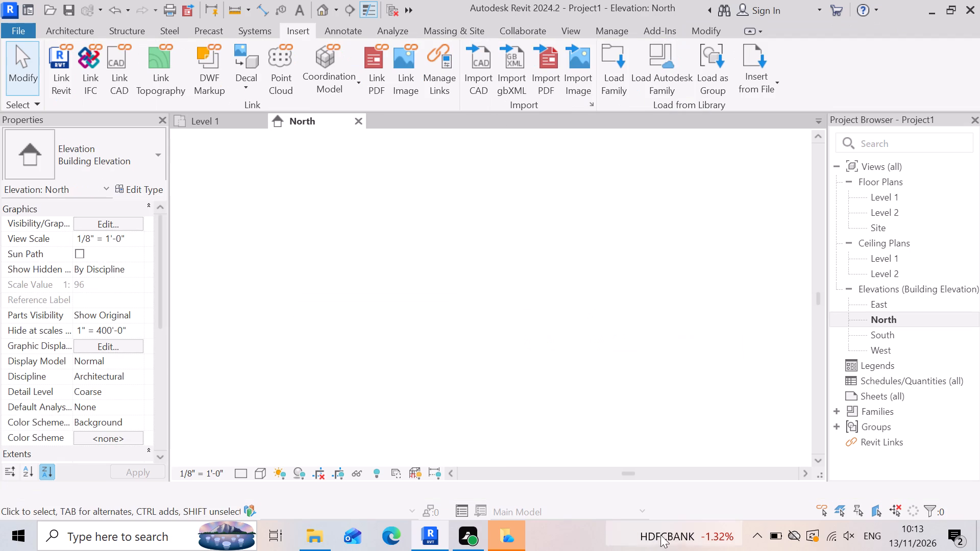
Close the blank North elevation view and reopen it so the project levels can be edited.
double_click(931, 315)
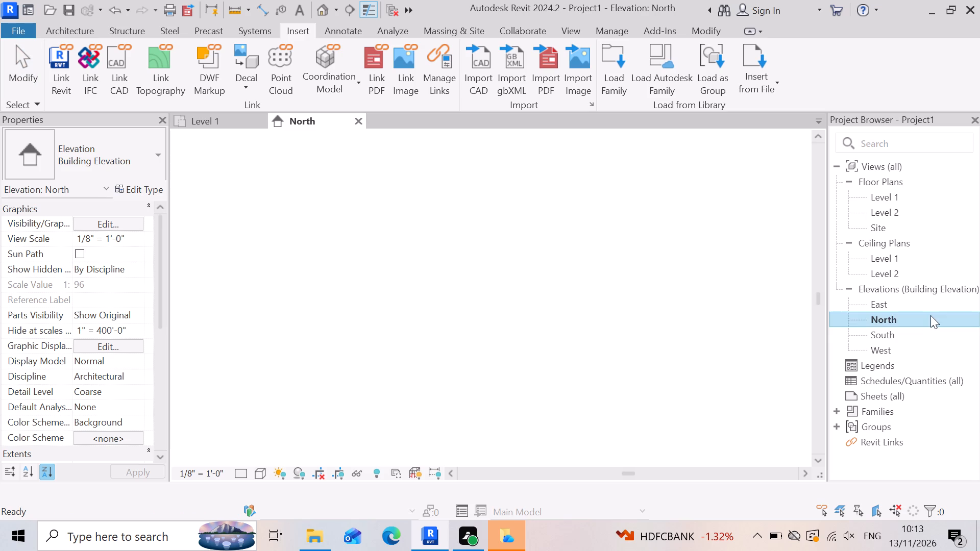
double_click(357, 114)
double_click(360, 122)
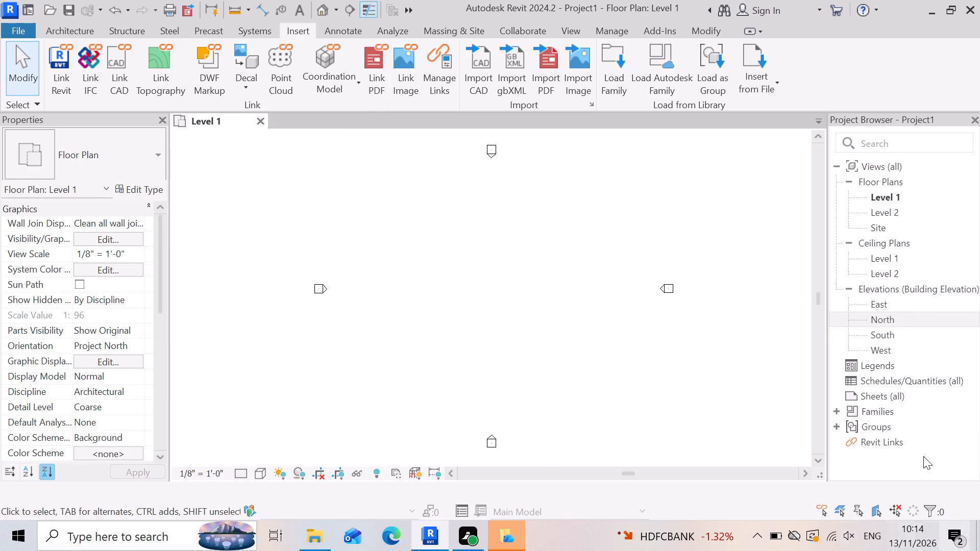
double_click(921, 321)
left_click(921, 321)
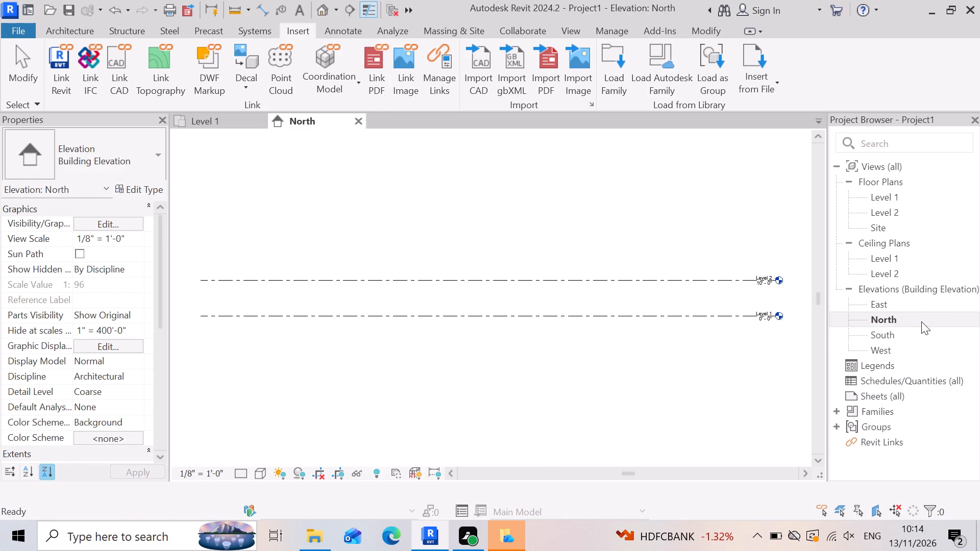
Rename Level 1 as GL in the North elevation.
scroll(804, 325, "up", 13)
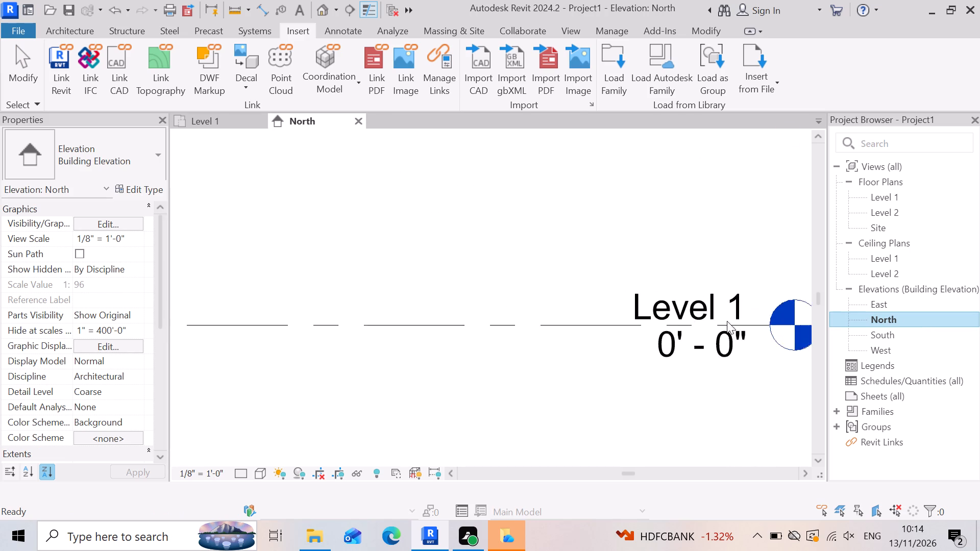
scroll(727, 321, "up", 7)
scroll(620, 394, "down", 3)
scroll(692, 327, "up", 7)
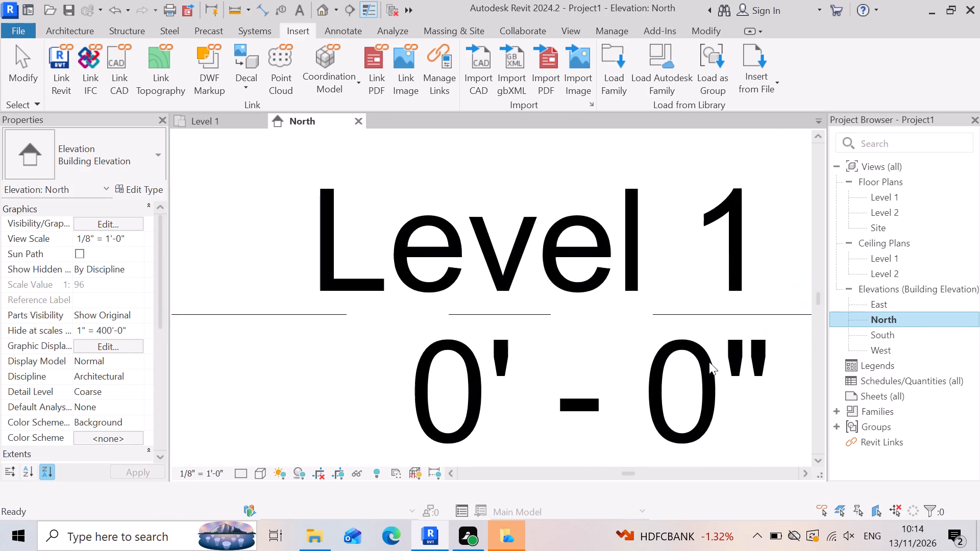
scroll(707, 440, "down", 5)
scroll(700, 349, "up", 6)
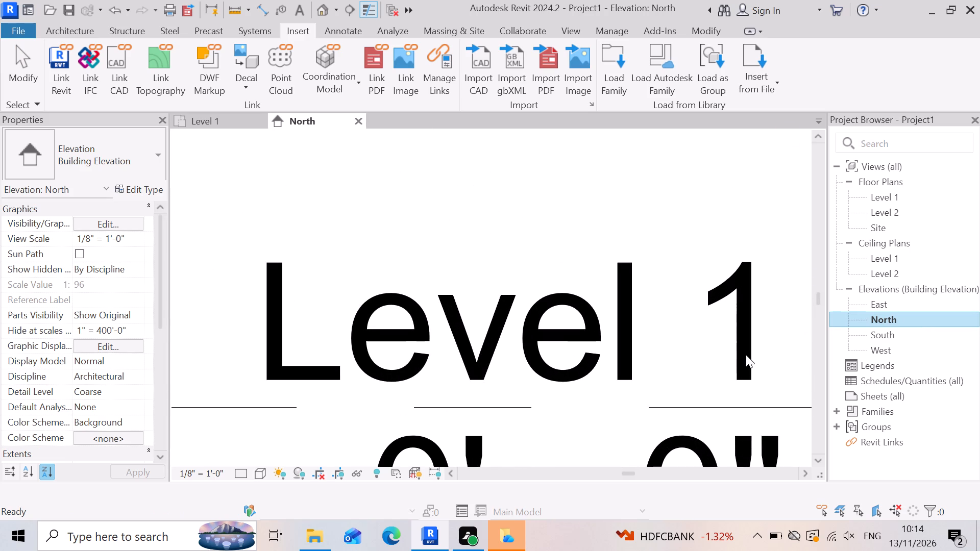
scroll(628, 340, "down", 8)
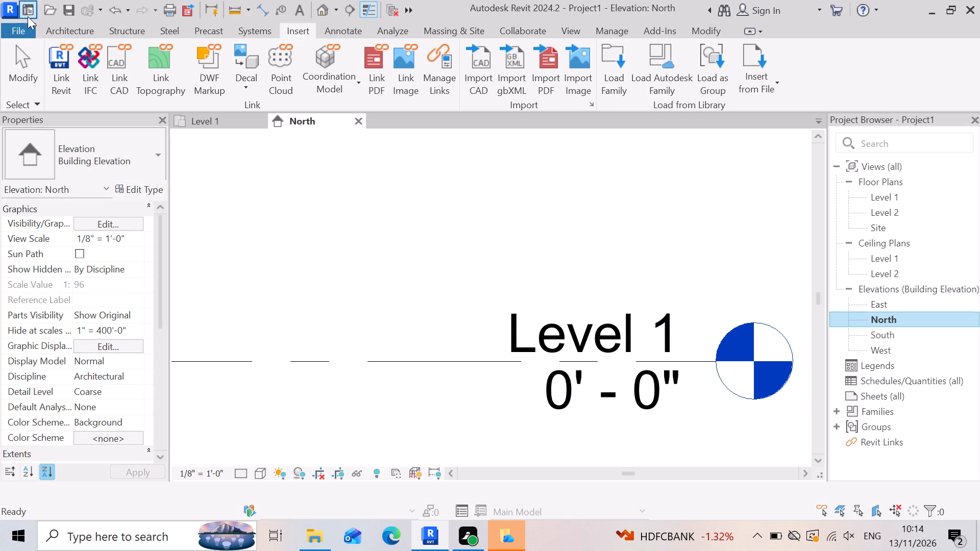
left_click(59, 36)
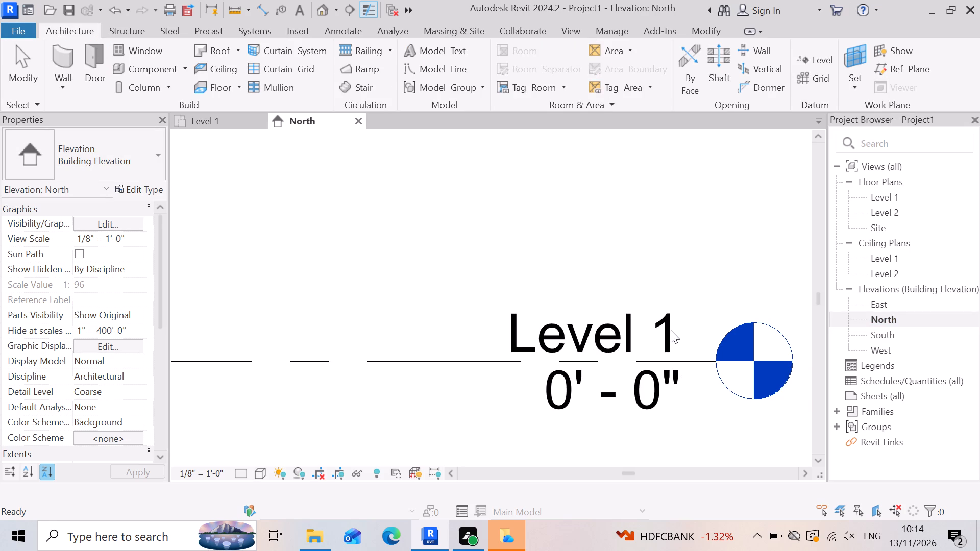
left_click(671, 330)
left_click(673, 349)
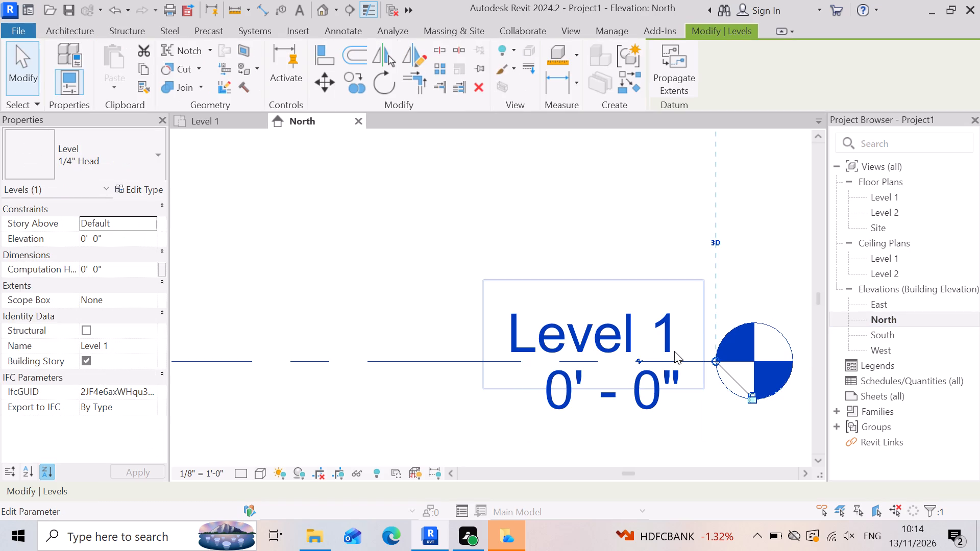
left_click(677, 353)
key("BackSpace")
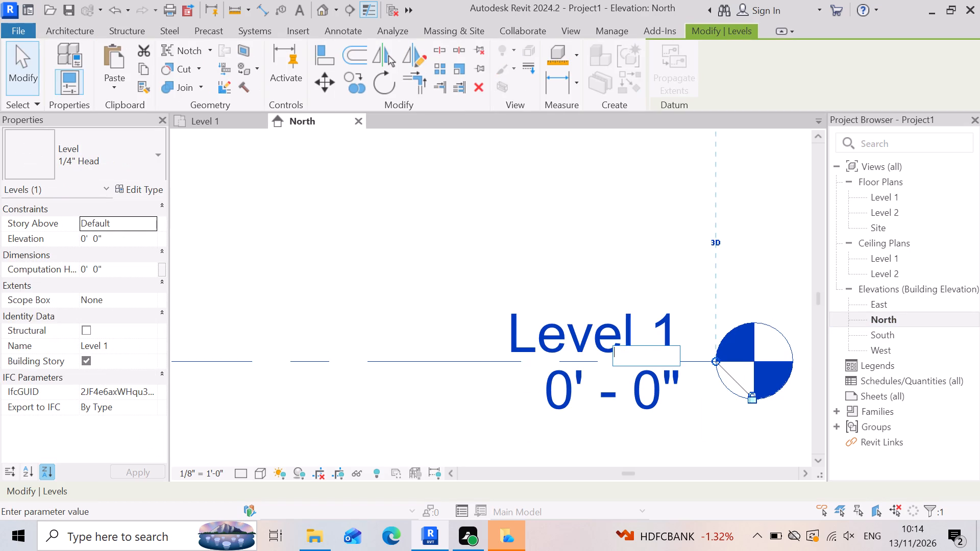
key("g")
key("BackSpace")
type("GL")
left_click(415, 370)
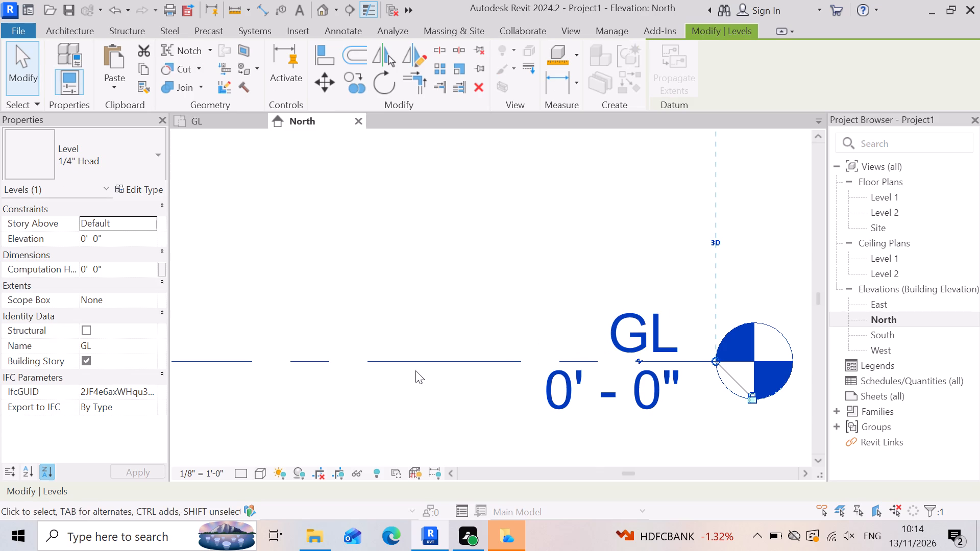
Set the elevation of Level 2 to 10' 6".
scroll(675, 441, "down", 7)
scroll(688, 311, "up", 3)
scroll(647, 256, "up", 2)
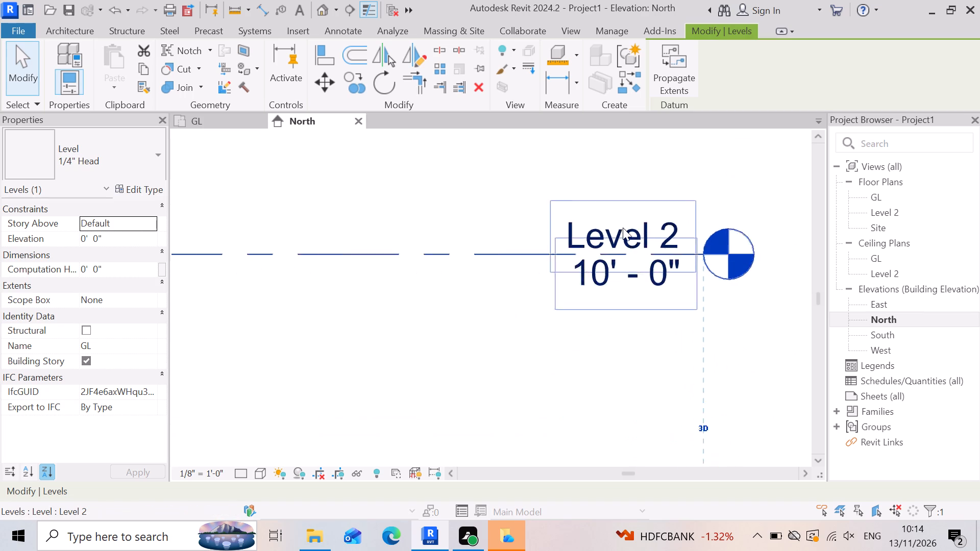
scroll(623, 228, "up", 5)
left_click(709, 344)
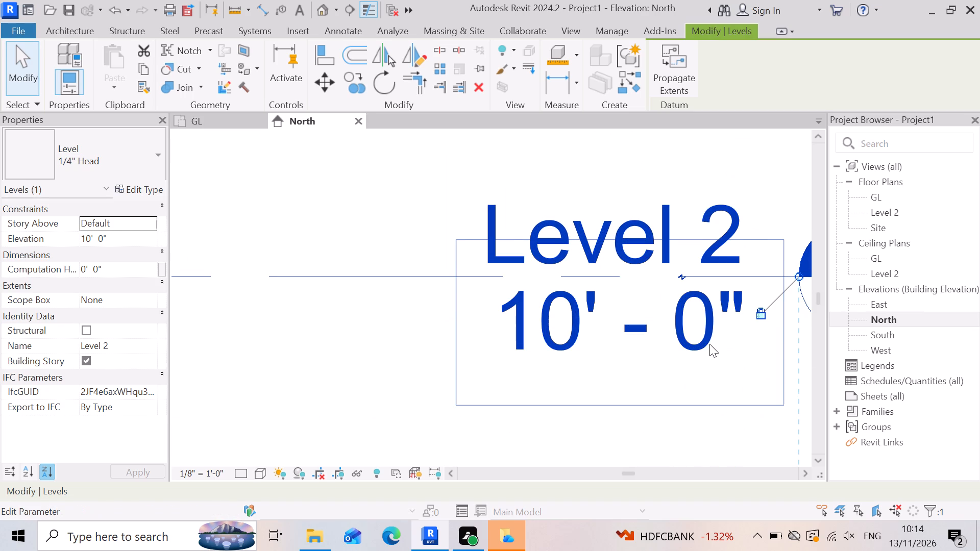
left_click(705, 338)
key("BackSpace")
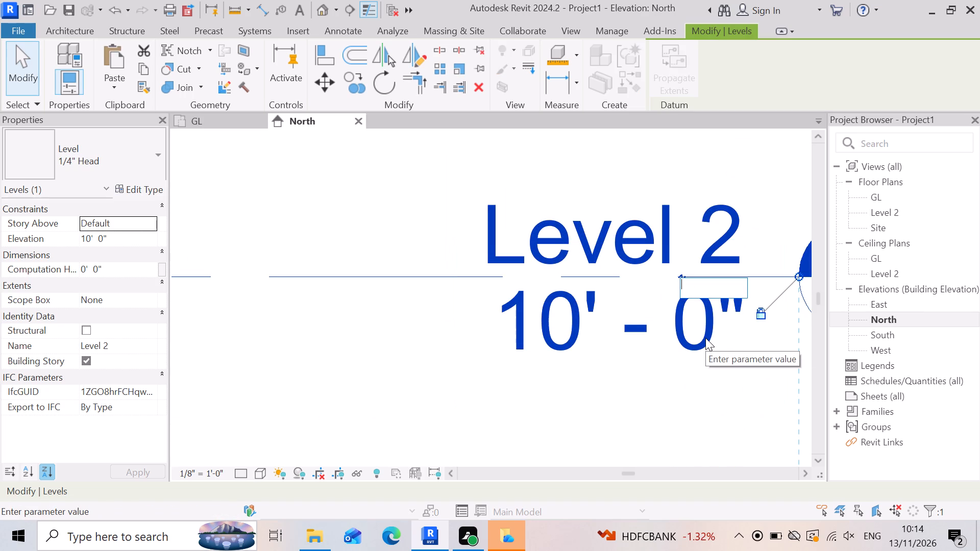
key("1")
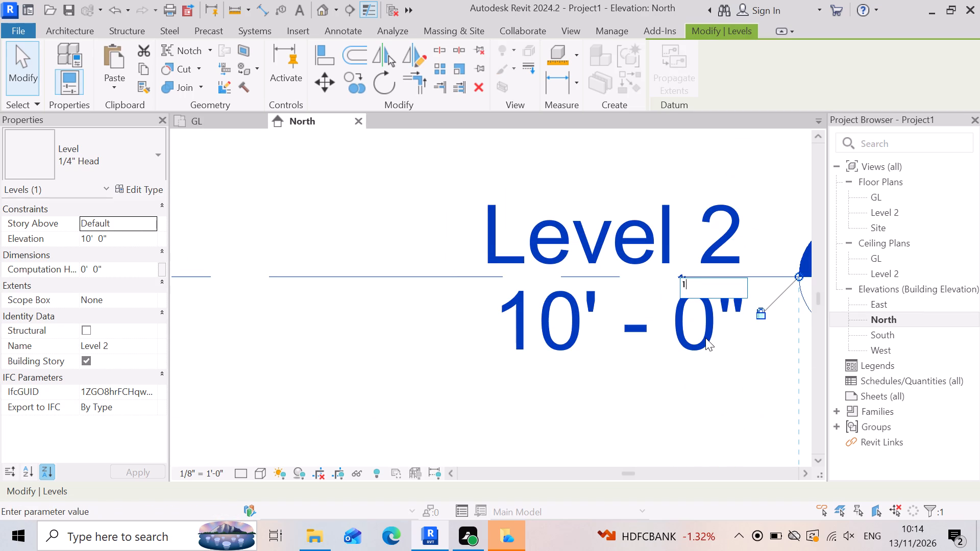
key("0")
key("apostrophe")
key("6")
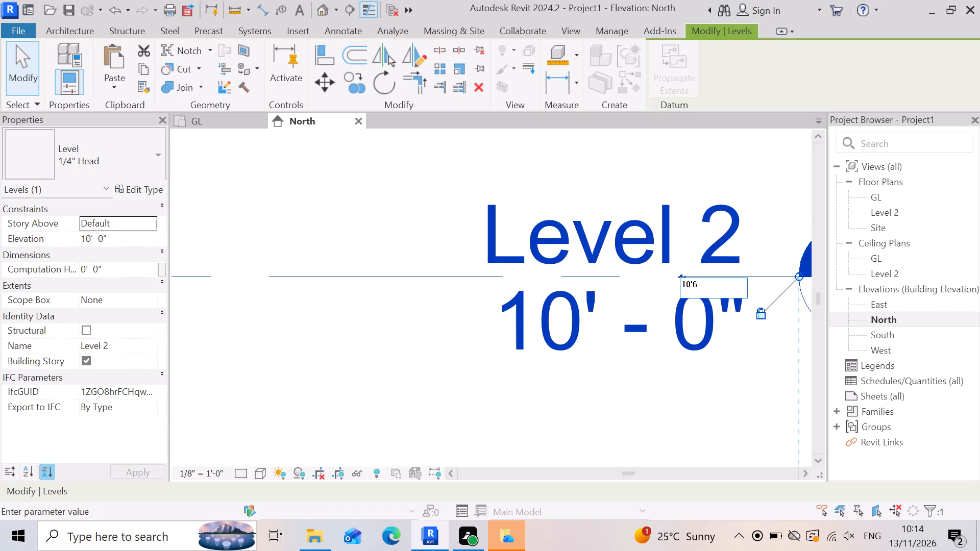
key("shift+quotedbl")
key("Return")
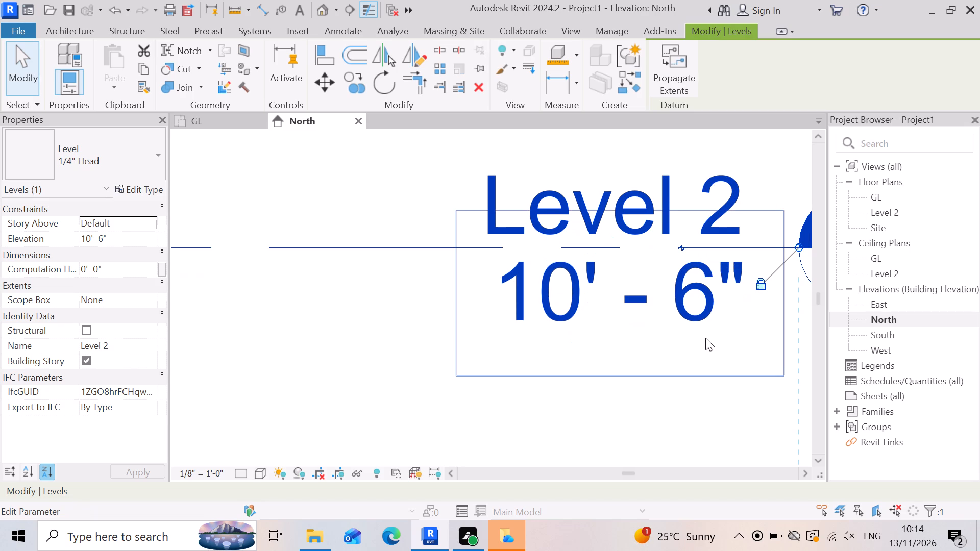
Add a new level above Level 2 by picking its line with a 6' offset, and finish the Level command.
scroll(647, 402, "down", 5)
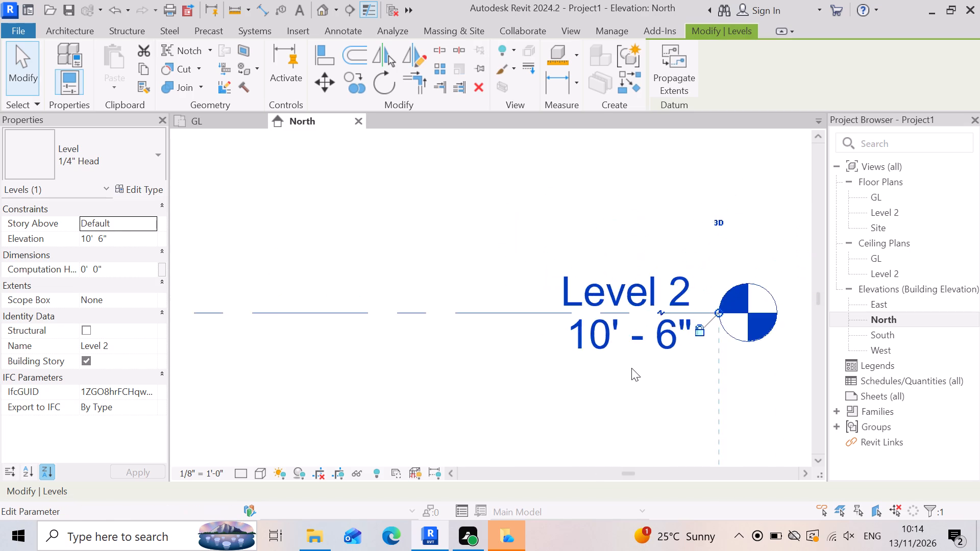
scroll(631, 368, "down", 13)
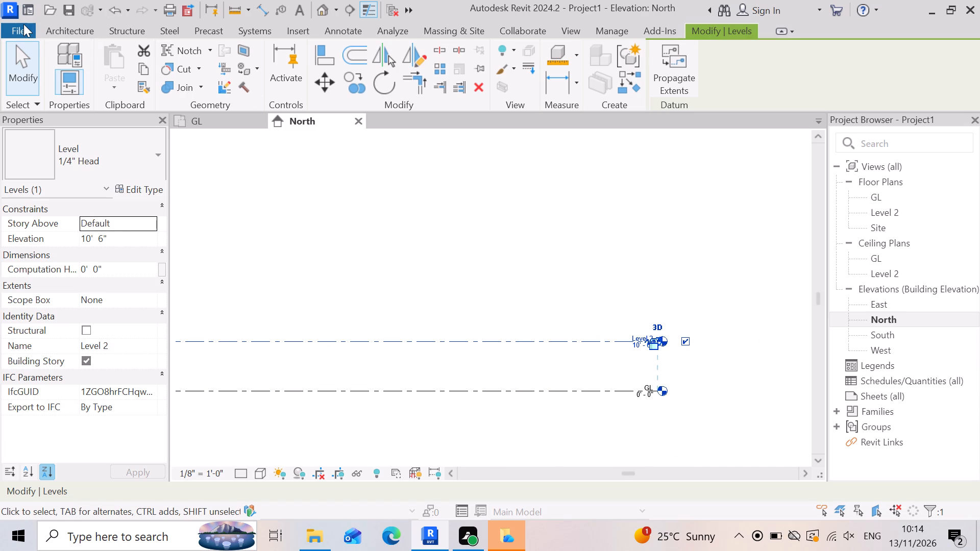
left_click(53, 29)
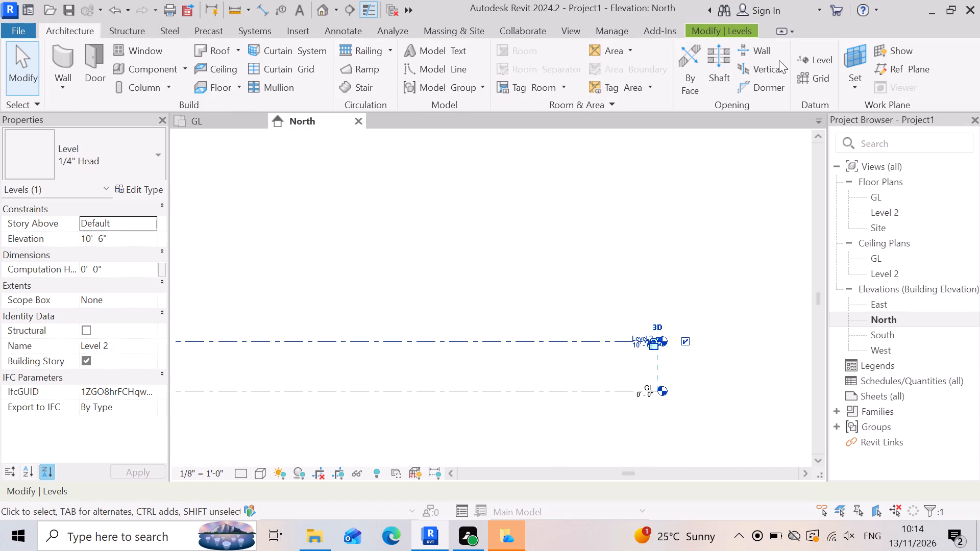
left_click(803, 64)
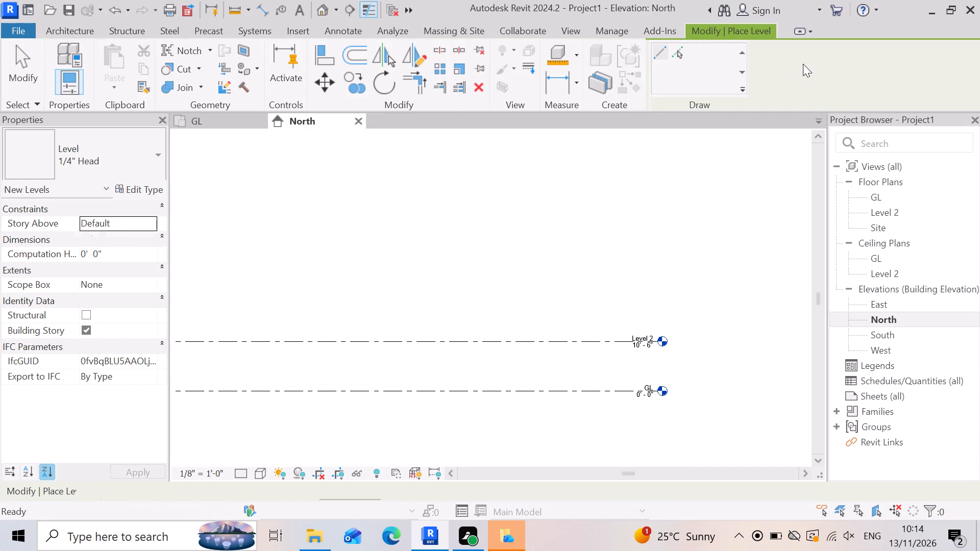
left_click(676, 55)
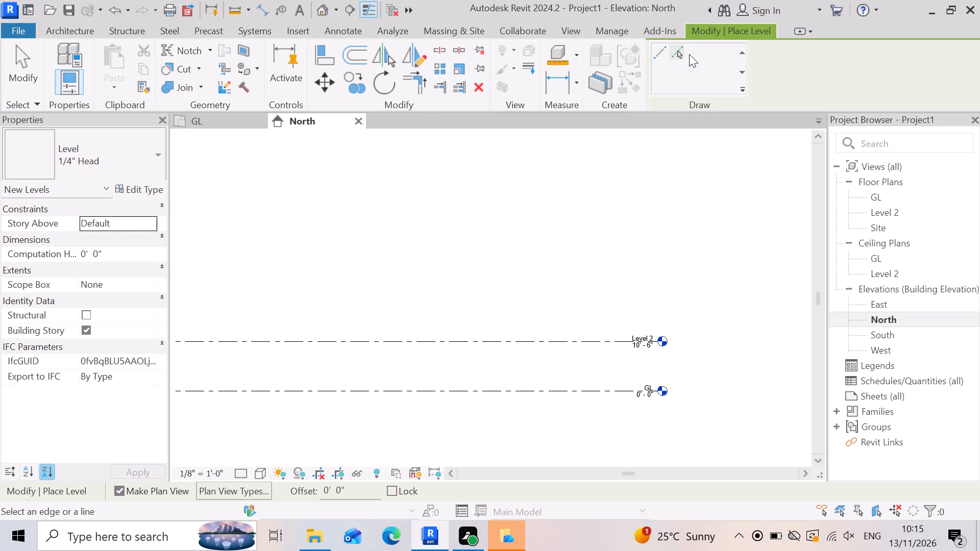
left_click(675, 58)
left_click_drag(361, 488, 293, 493)
left_click(291, 493)
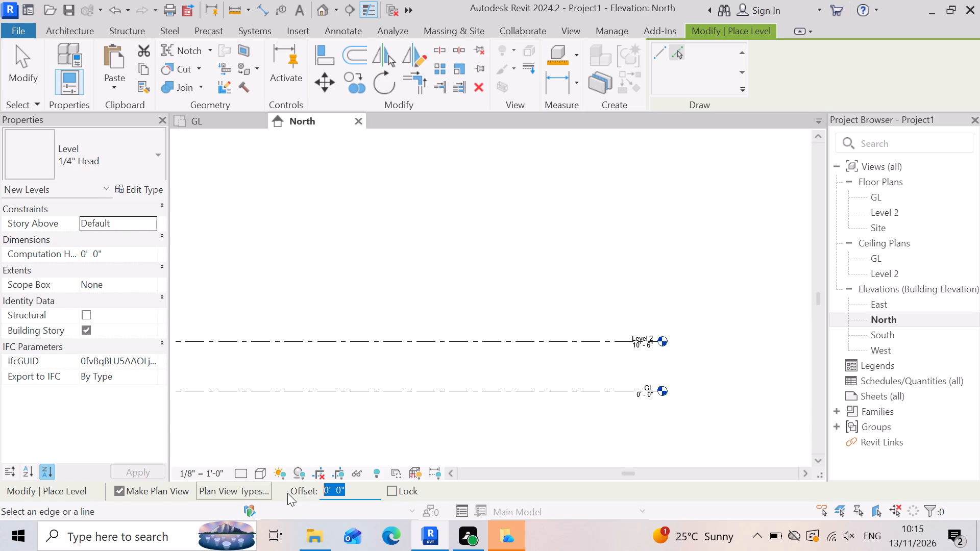
key("6")
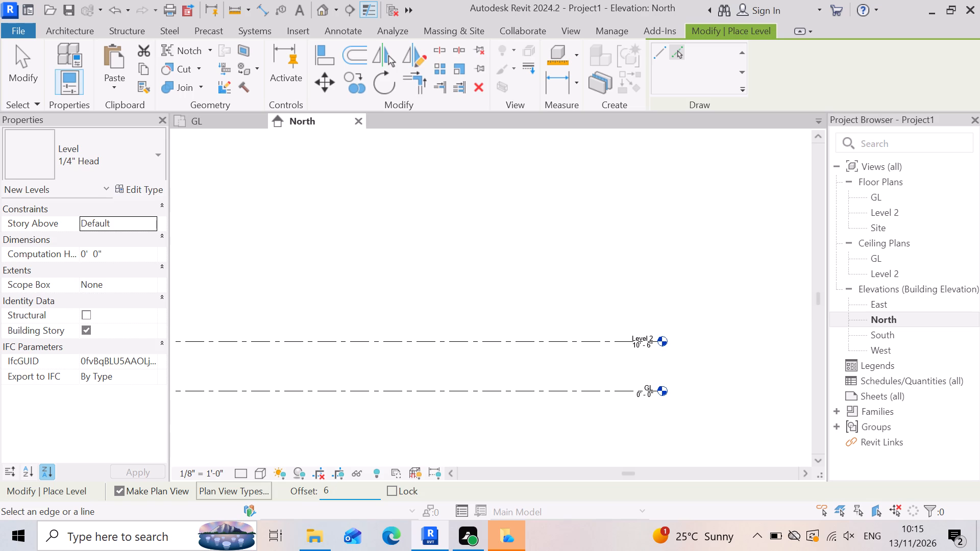
key("apostrophe")
key("Return")
left_click(469, 340)
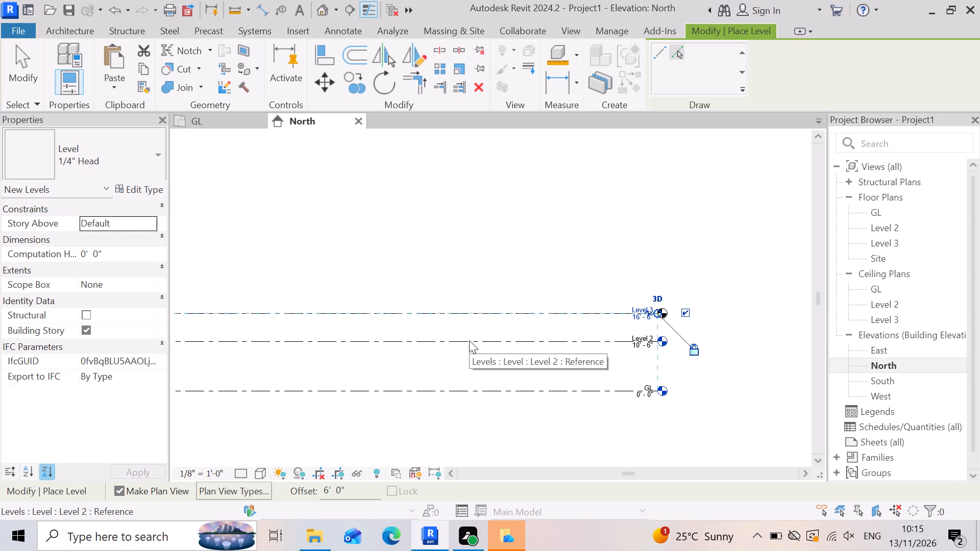
key("Escape")
scroll(695, 324, "up", 6)
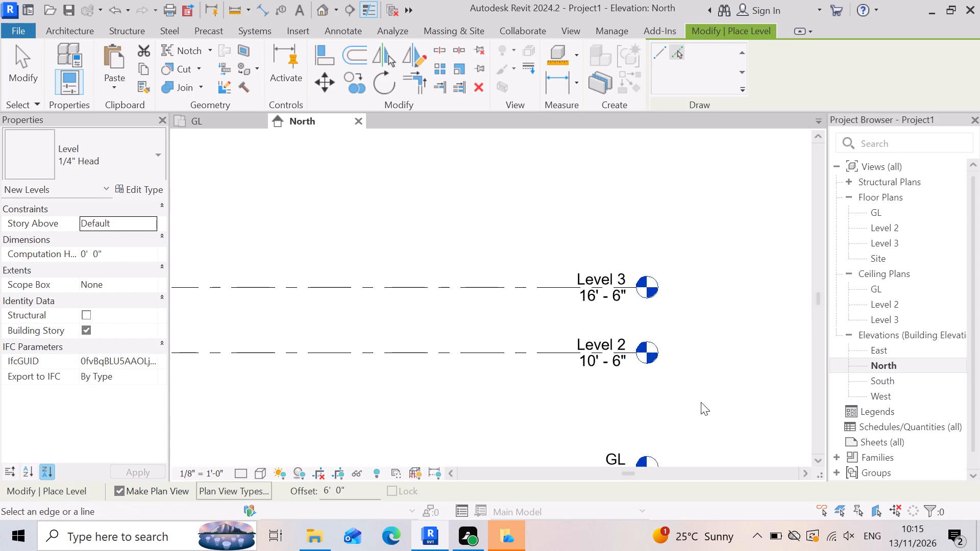
key("Escape")
Rename Level 3 as parapet wall in the North elevation.
scroll(608, 310, "up", 3)
scroll(643, 352, "down", 4)
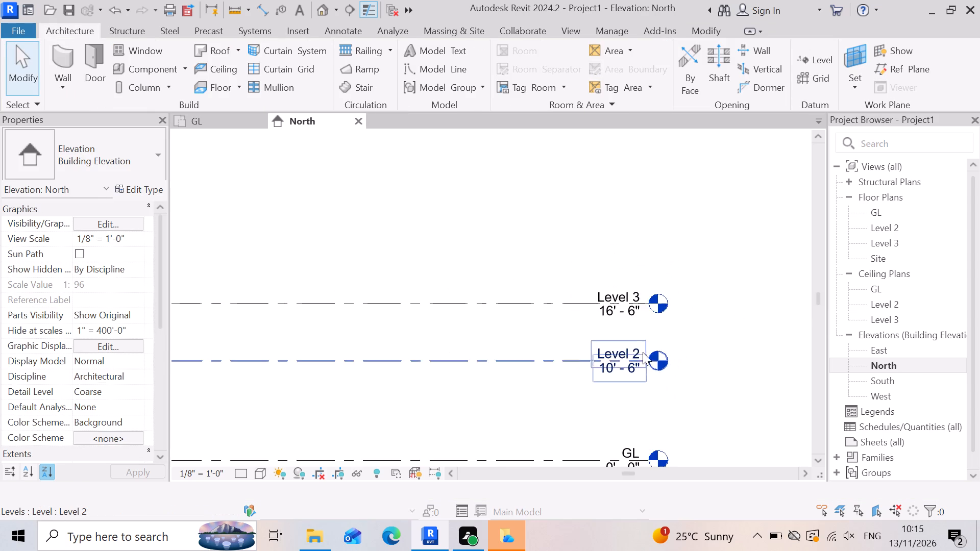
scroll(634, 385, "up", 5)
left_click(633, 372)
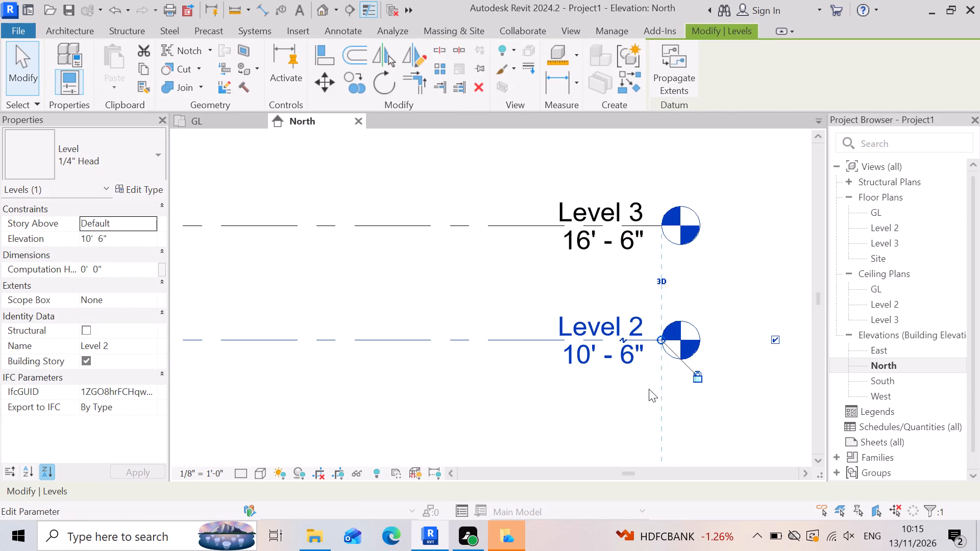
key("Escape")
scroll(641, 376, "down", 2)
scroll(642, 295, "up", 6)
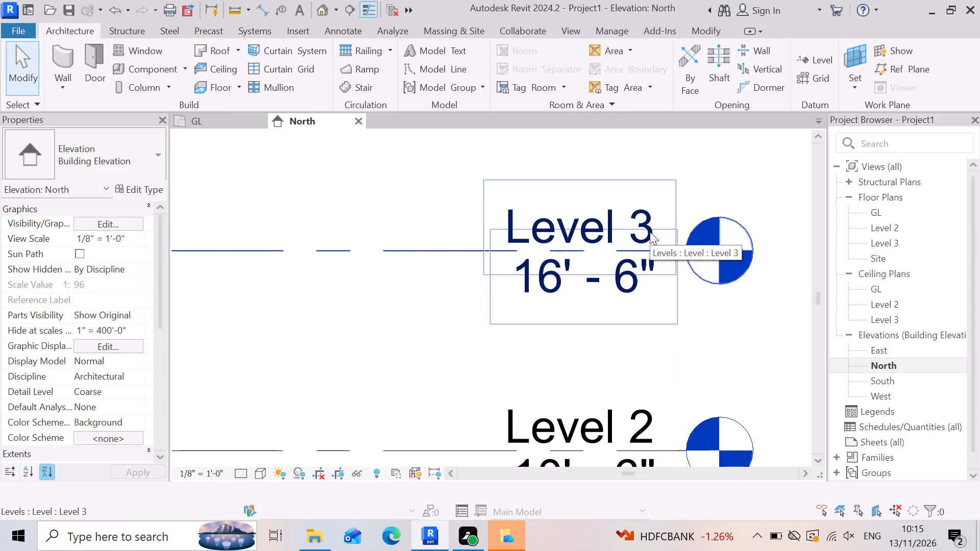
left_click(650, 232)
left_click(652, 238)
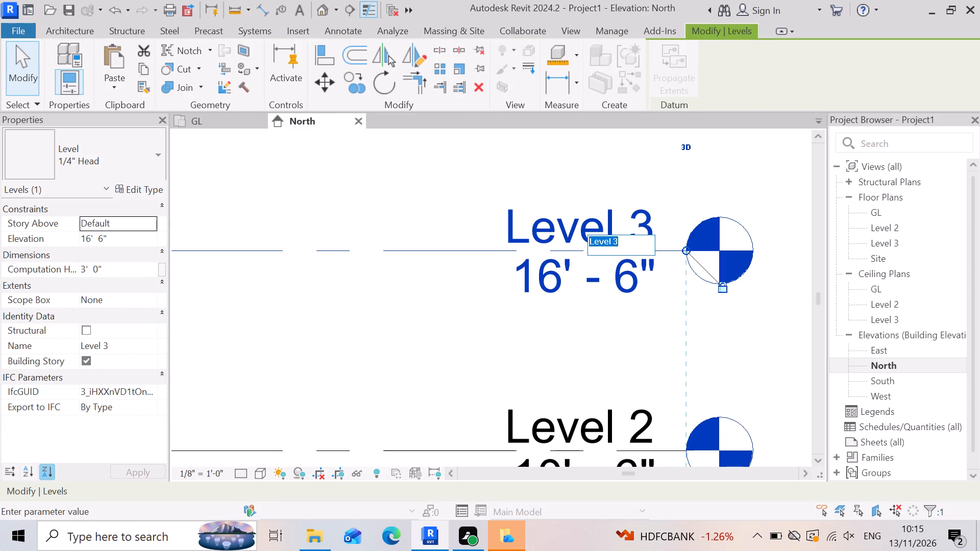
key("BackSpace")
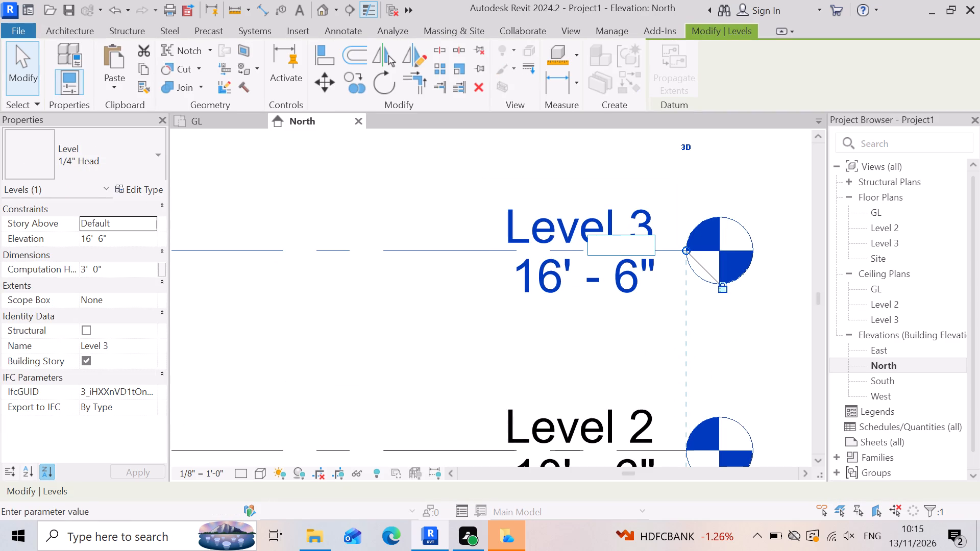
key("p")
type("ara")
key("p")
type("et")
key("space")
type("wall")
left_click(356, 387)
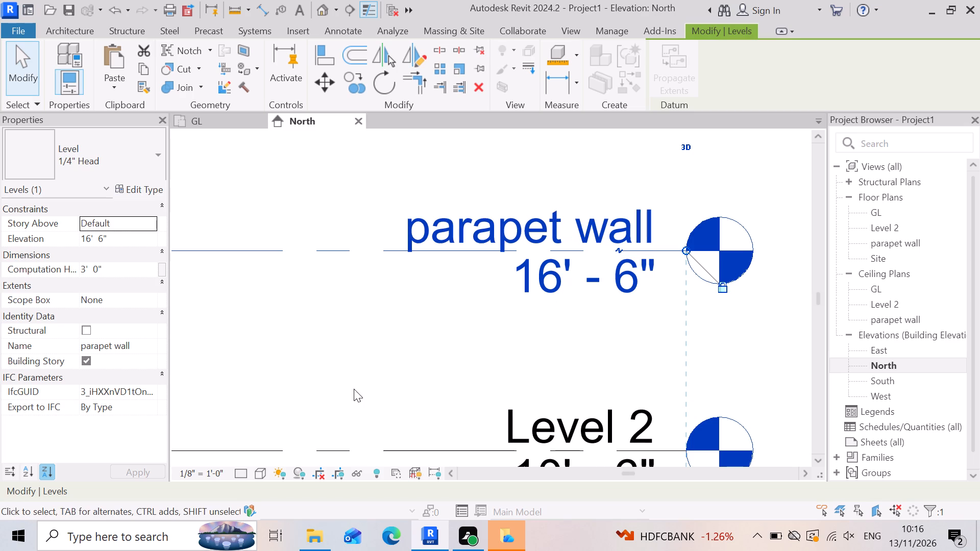
Rename Level 2 as FIRST FLOOR in the North elevation.
scroll(644, 321, "down", 7)
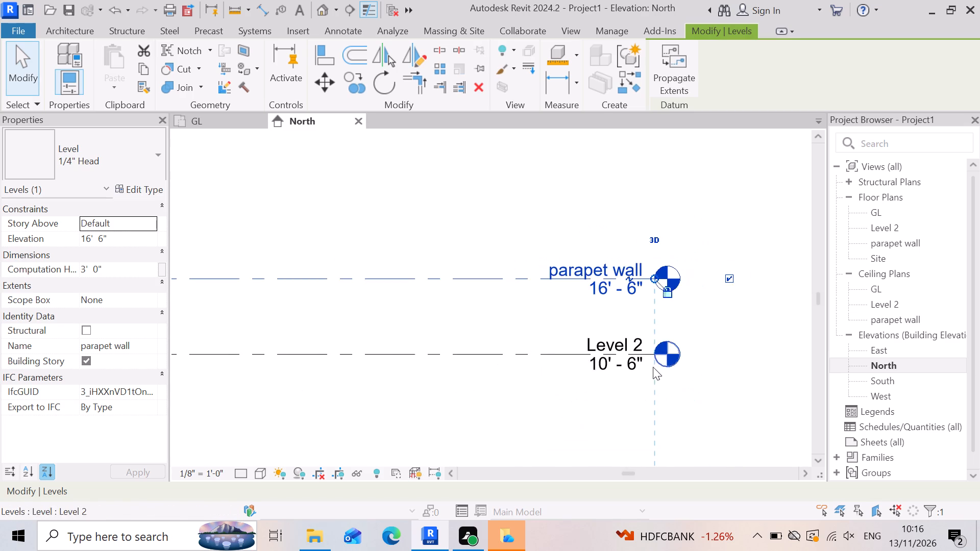
scroll(653, 367, "up", 9)
left_click(627, 333)
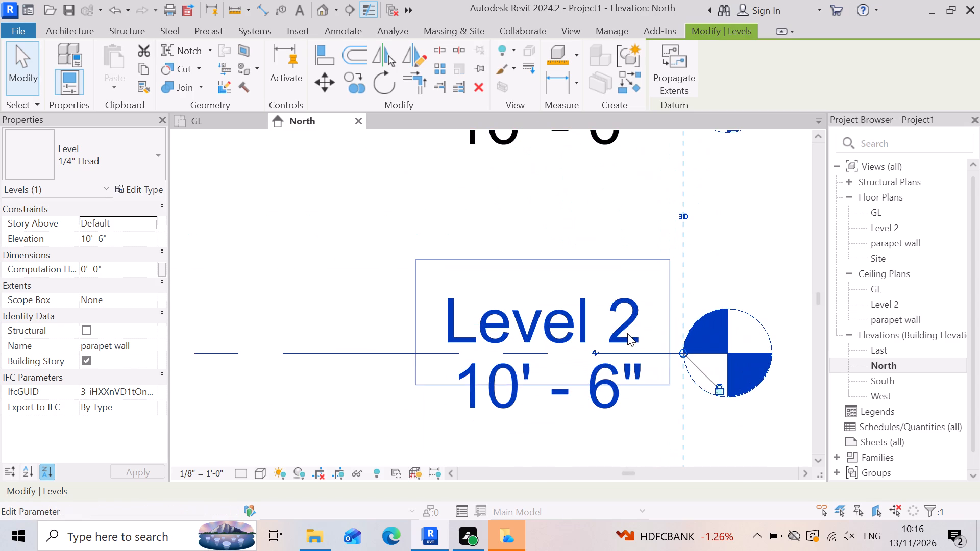
left_click(627, 337)
key("BackSpace")
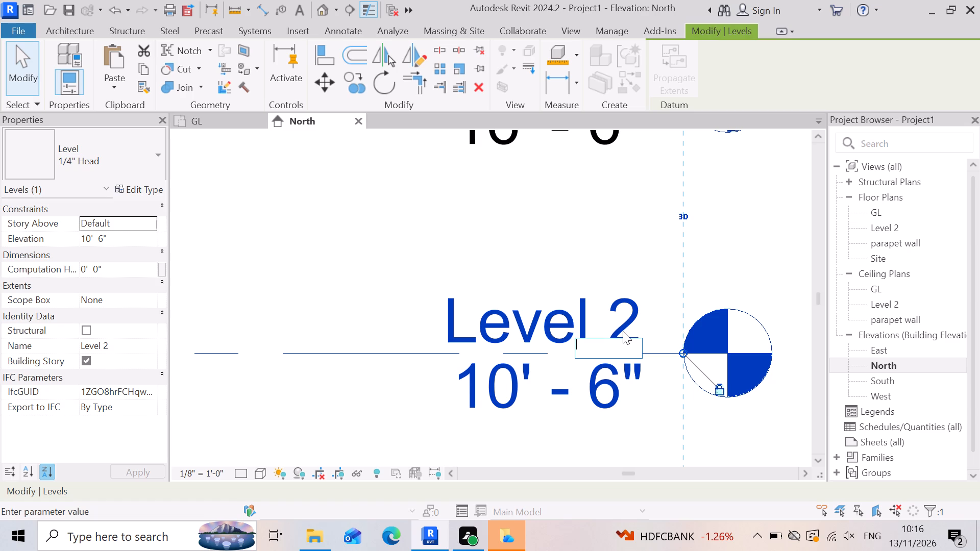
key("1")
key("space")
key("s")
key("BackSpace")
key("BackSpace")
key("BackSpace")
key("1")
key("space")
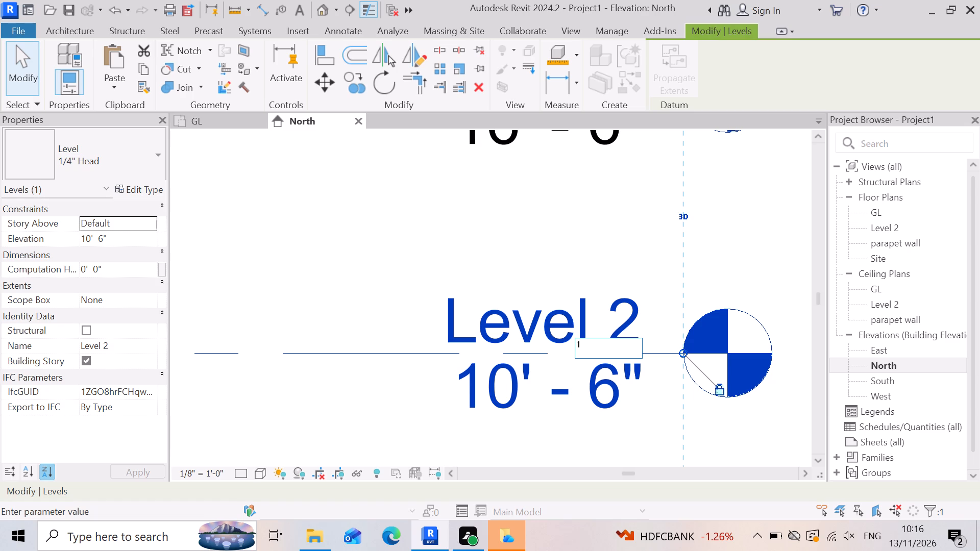
type("st")
key("h")
key("space")
key("BackSpace")
key("BackSpace")
key("BackSpace")
key("BackSpace")
key("BackSpace")
key("BackSpace")
type("first")
key("BackSpace")
key("BackSpace")
key("BackSpace")
key("BackSpace")
key("BackSpace")
type("FIRST")
key("space")
type("FLOO")
key("r")
left_click_drag(320, 393, 339, 386)
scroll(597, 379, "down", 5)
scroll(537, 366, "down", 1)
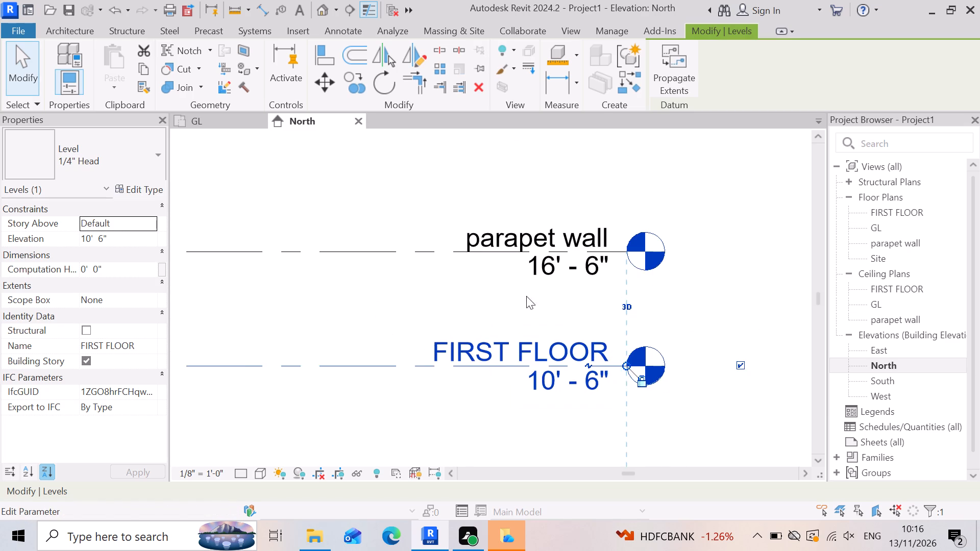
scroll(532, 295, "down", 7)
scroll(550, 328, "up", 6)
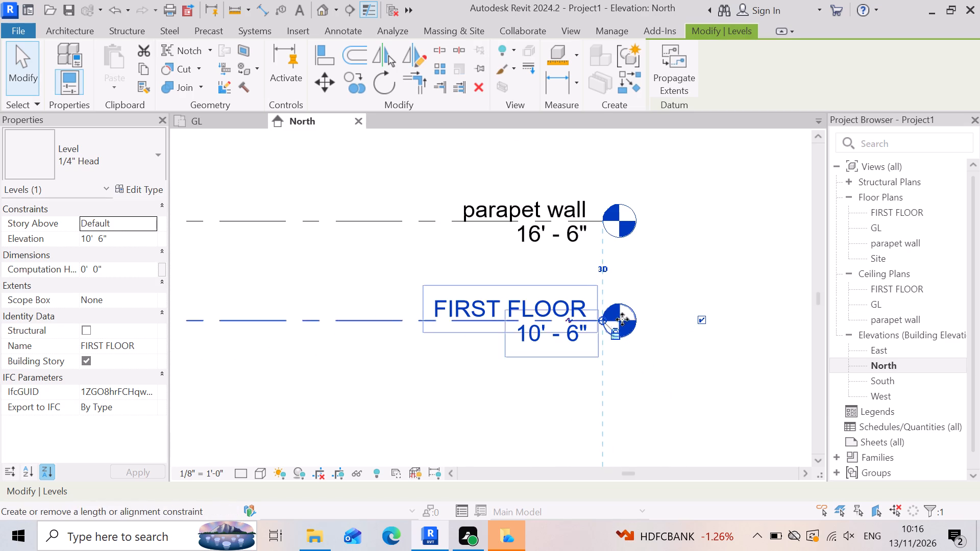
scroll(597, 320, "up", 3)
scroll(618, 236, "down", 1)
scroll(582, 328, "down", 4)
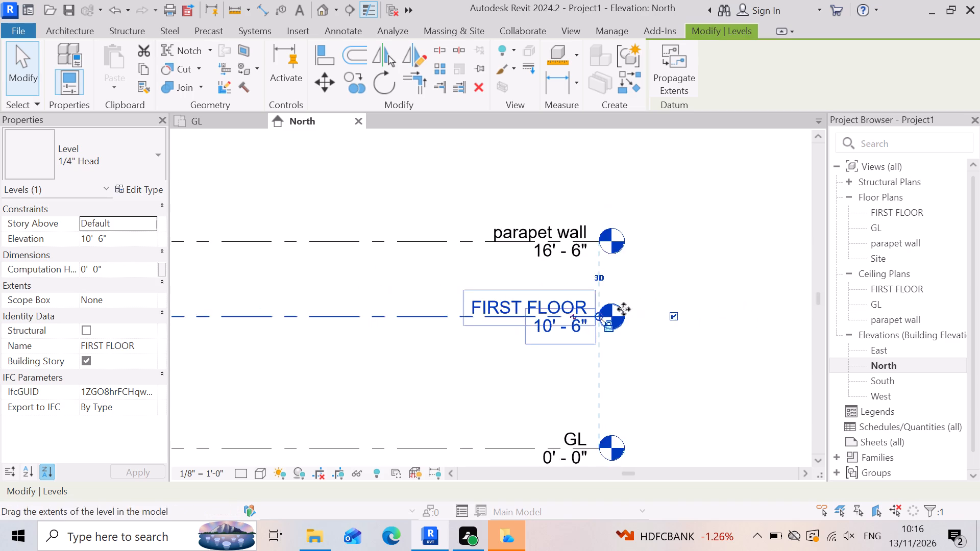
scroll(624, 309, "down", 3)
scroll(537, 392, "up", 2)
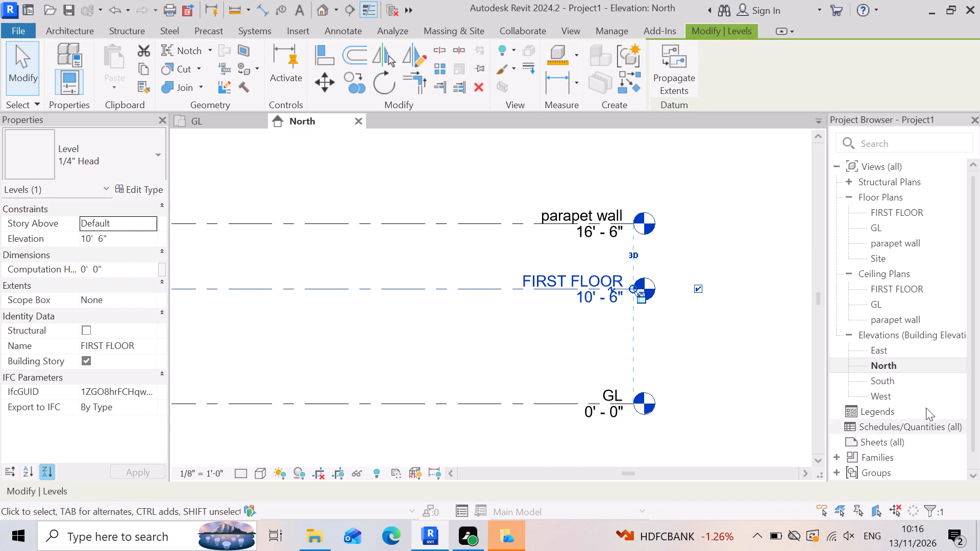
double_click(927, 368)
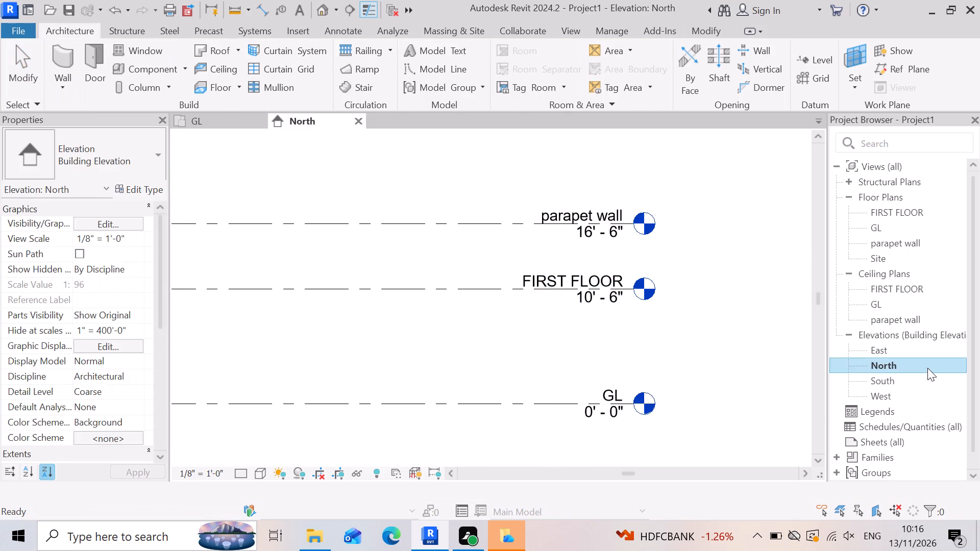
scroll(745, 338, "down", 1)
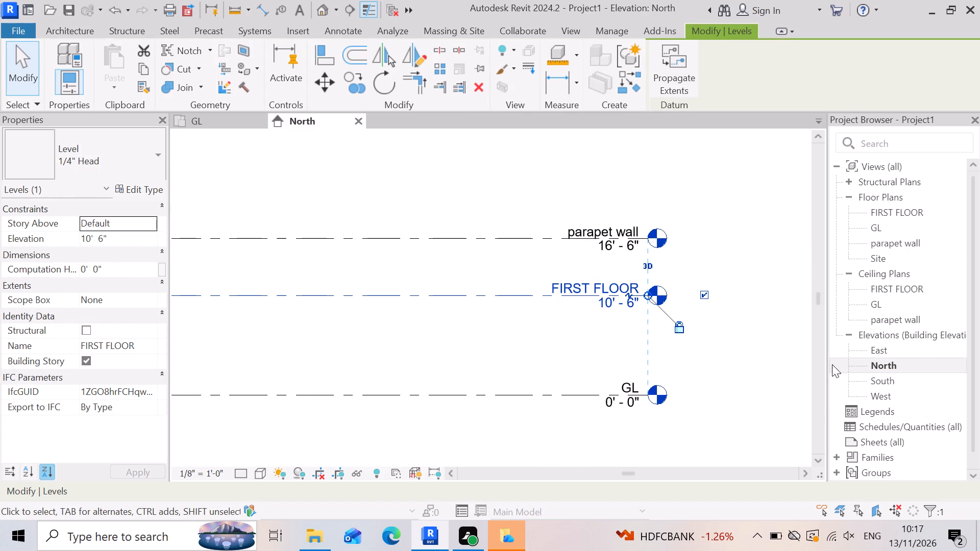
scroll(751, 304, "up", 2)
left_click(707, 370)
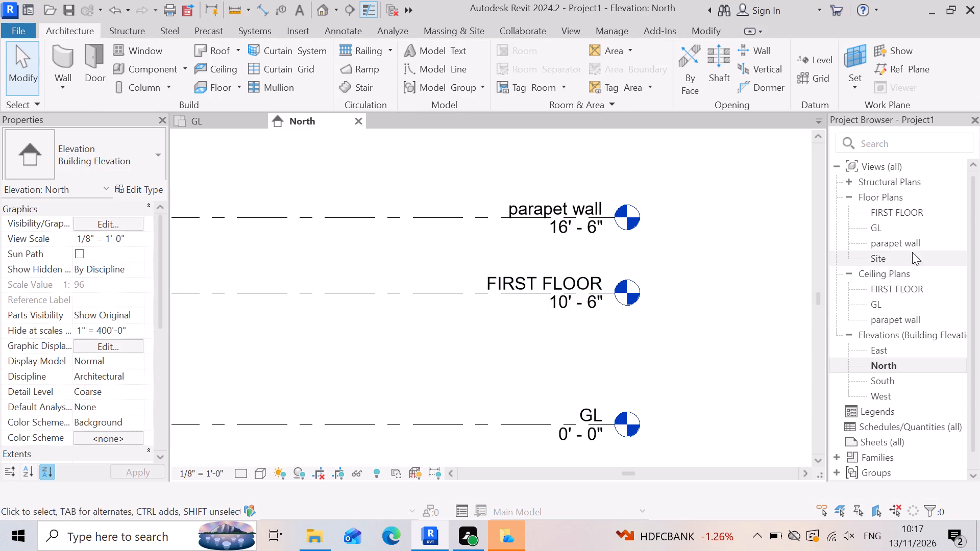
Open the GL floor plan view.
double_click(875, 224)
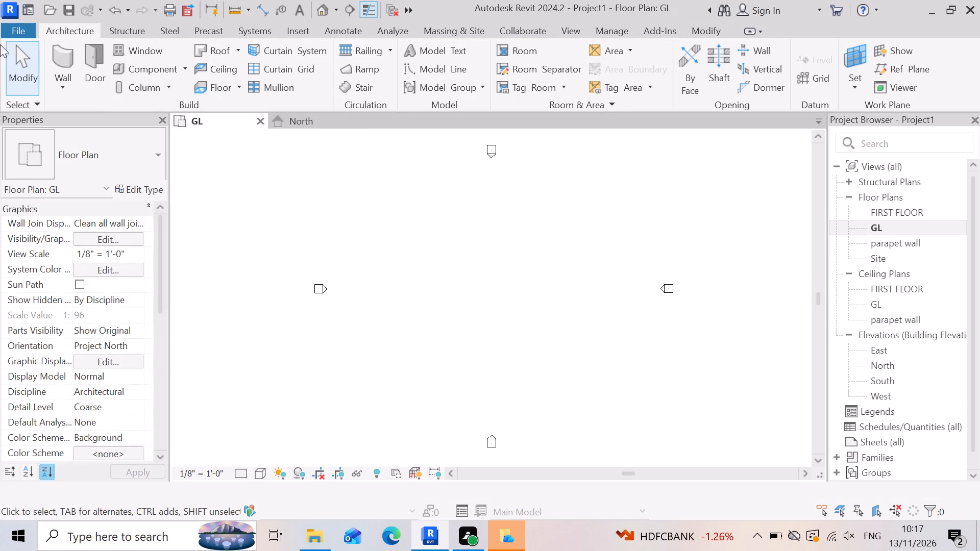
Link the CAD drawing EXTERIOR2(FOR STUDENTS) (3).dwg into the GL floor plan with Auto - Center to Center positioning.
left_click(287, 32)
double_click(113, 78)
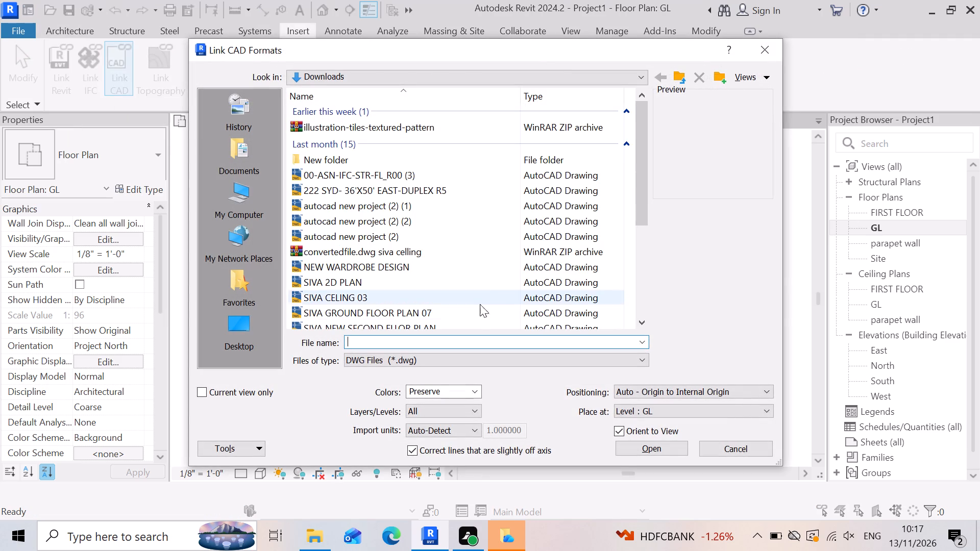
left_click(439, 178)
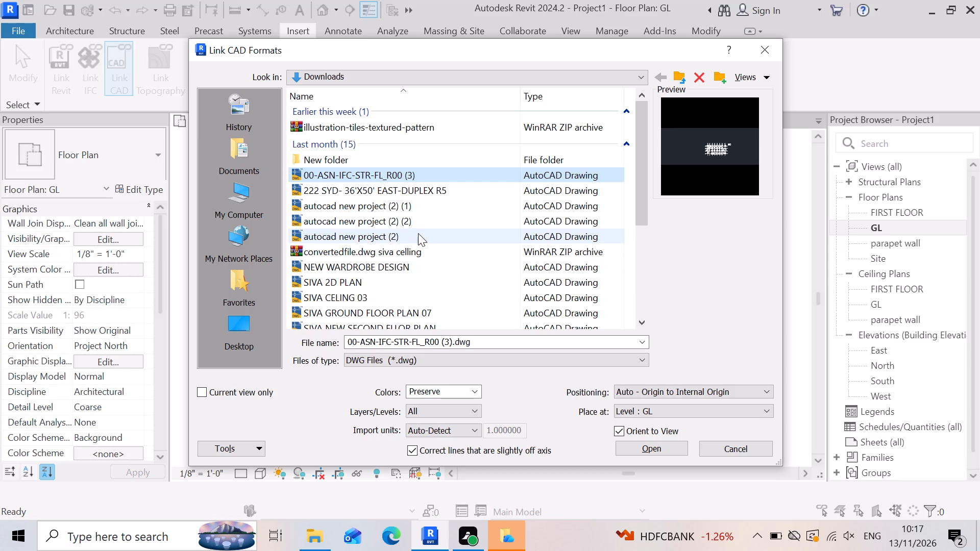
left_click(380, 231)
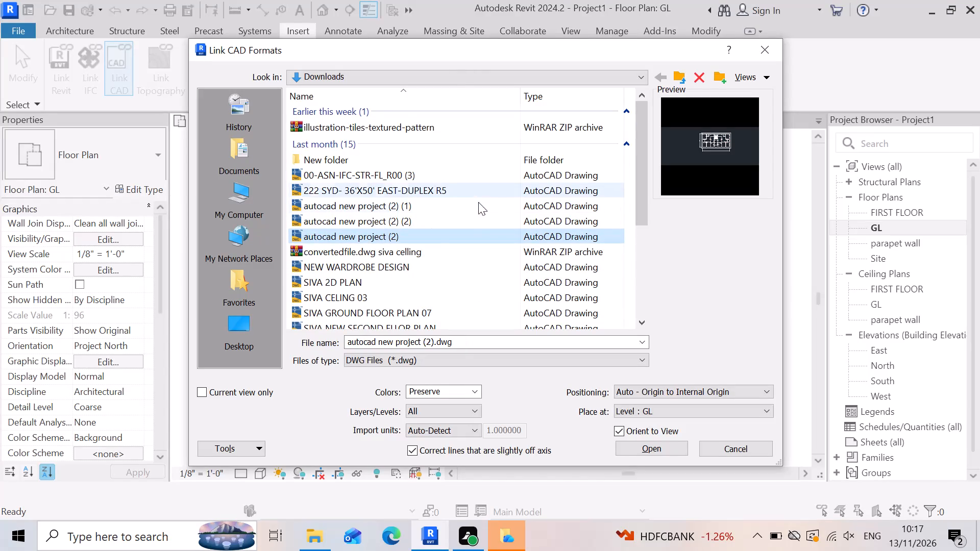
scroll(389, 258, "down", 2)
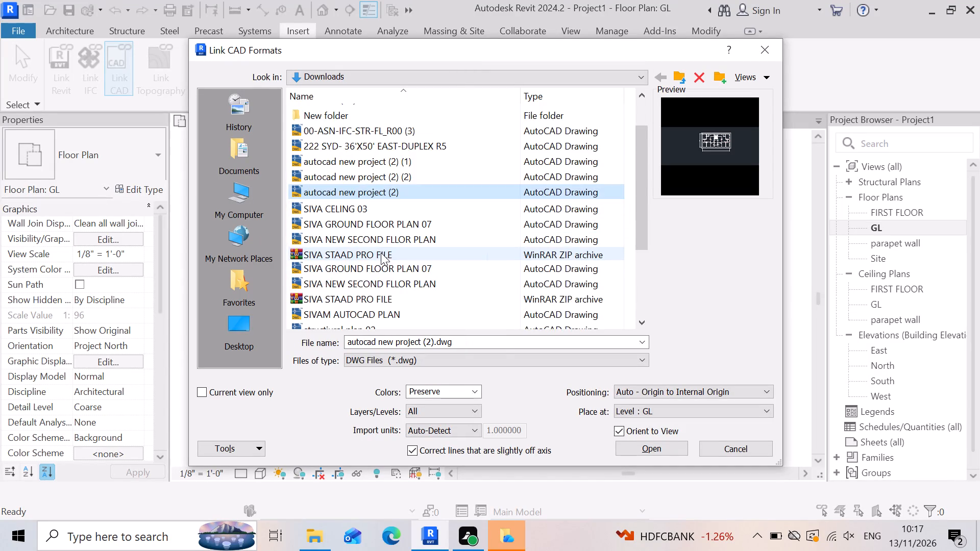
scroll(415, 284, "down", 3)
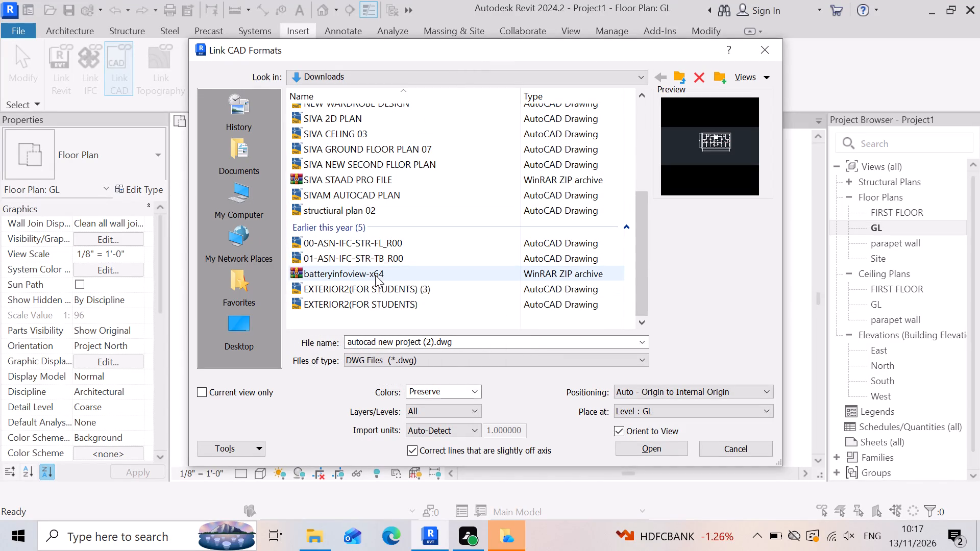
left_click(371, 286)
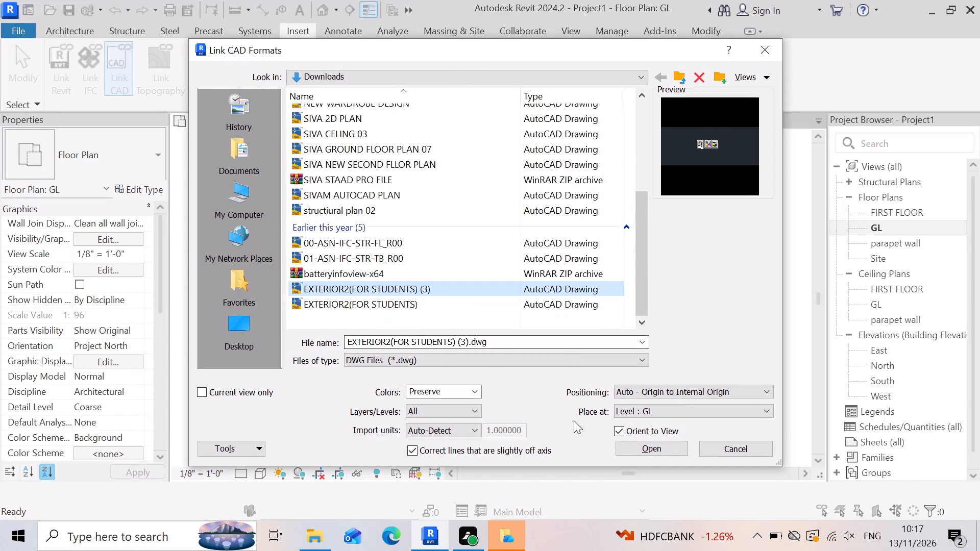
left_click(727, 391)
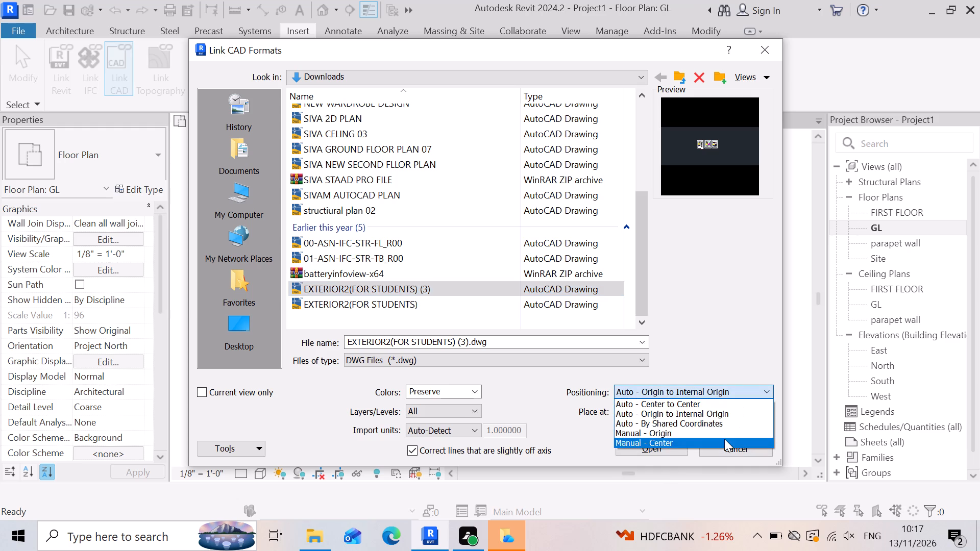
left_click(714, 402)
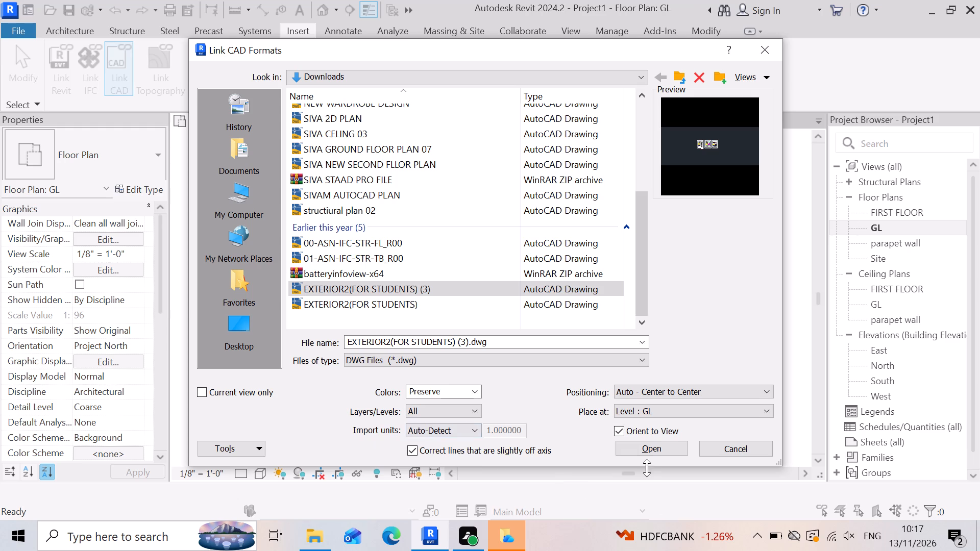
left_click(635, 445)
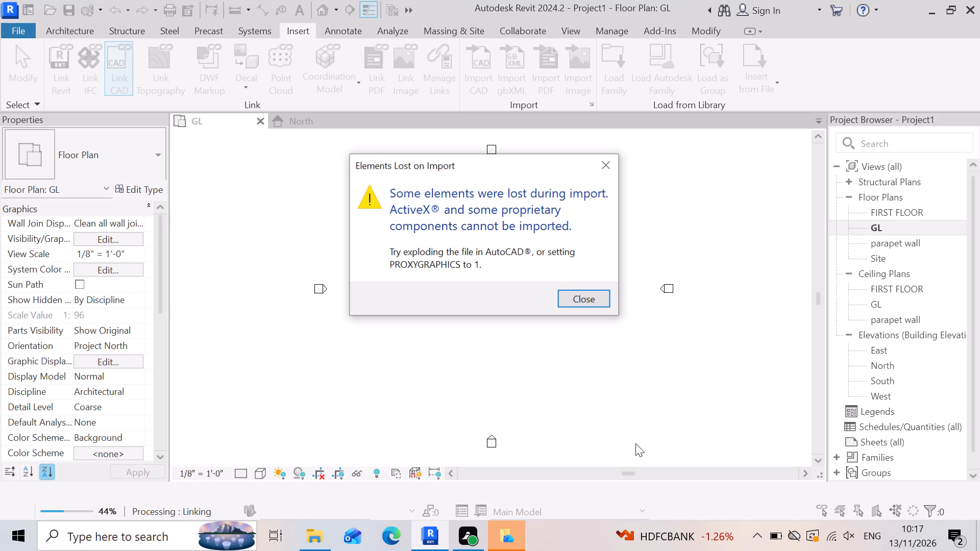
left_click(607, 167)
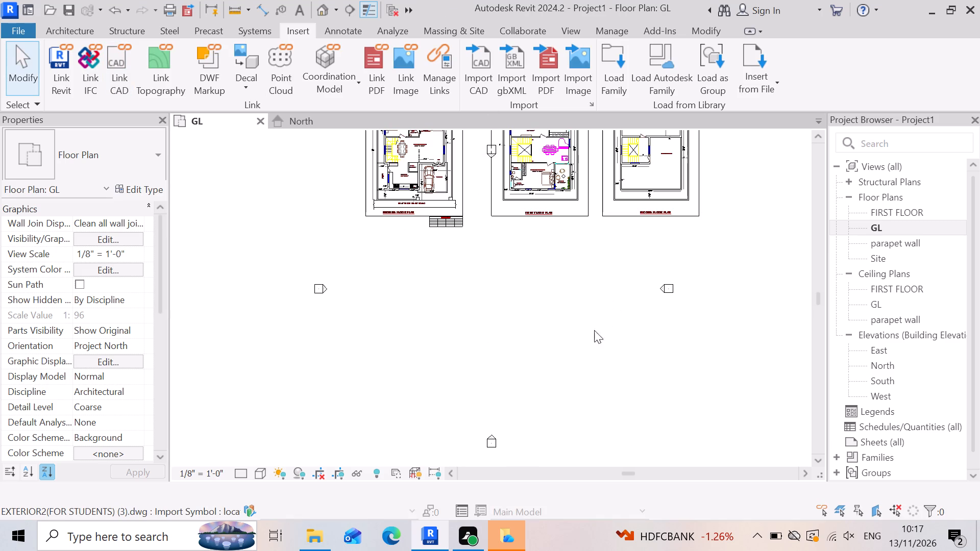
Move the linked EXTERIOR2 drawing down so its three floor plans sit between the elevation markers, and deselect it.
left_click(395, 217)
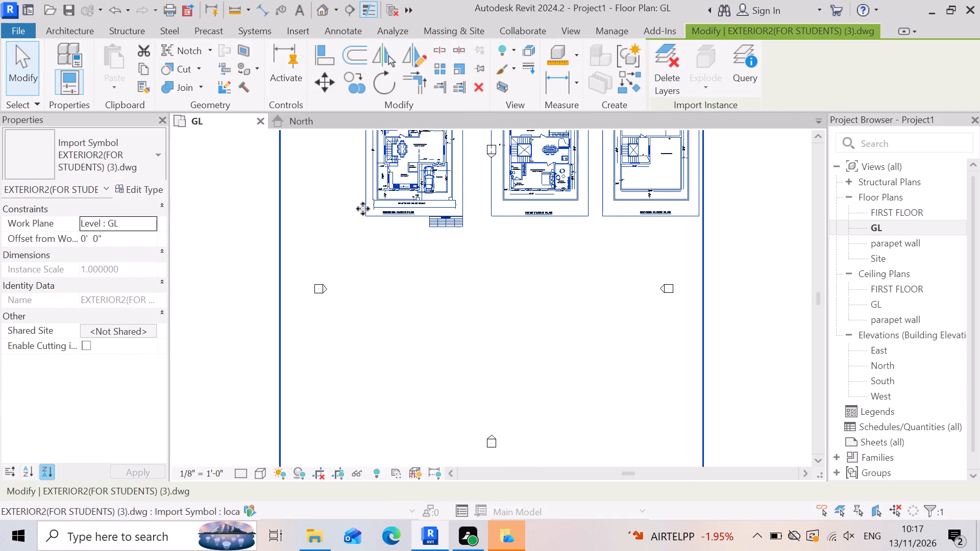
left_click_drag(371, 215, 394, 315)
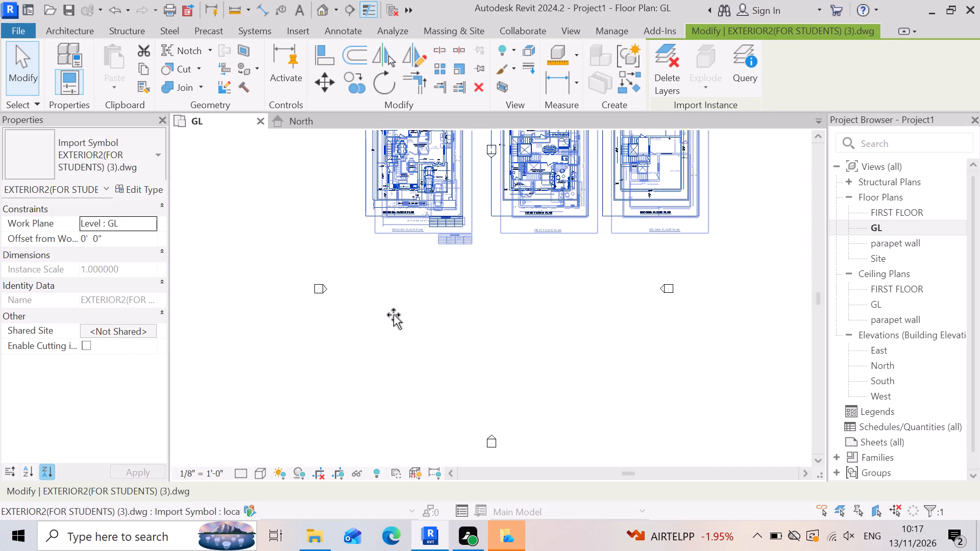
left_click_drag(394, 315, 362, 345)
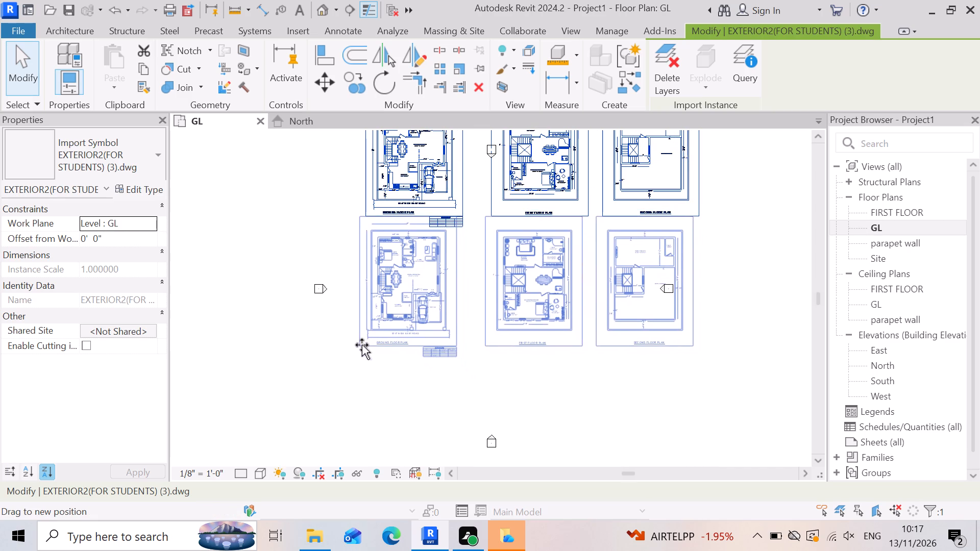
left_click_drag(362, 345, 348, 352)
left_click(348, 352)
left_click(277, 422)
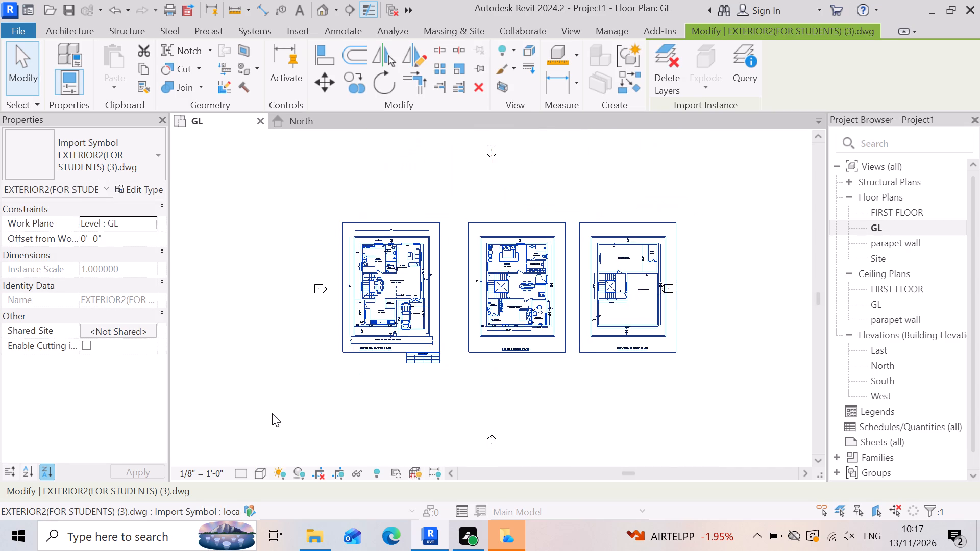
scroll(576, 330, "down", 2)
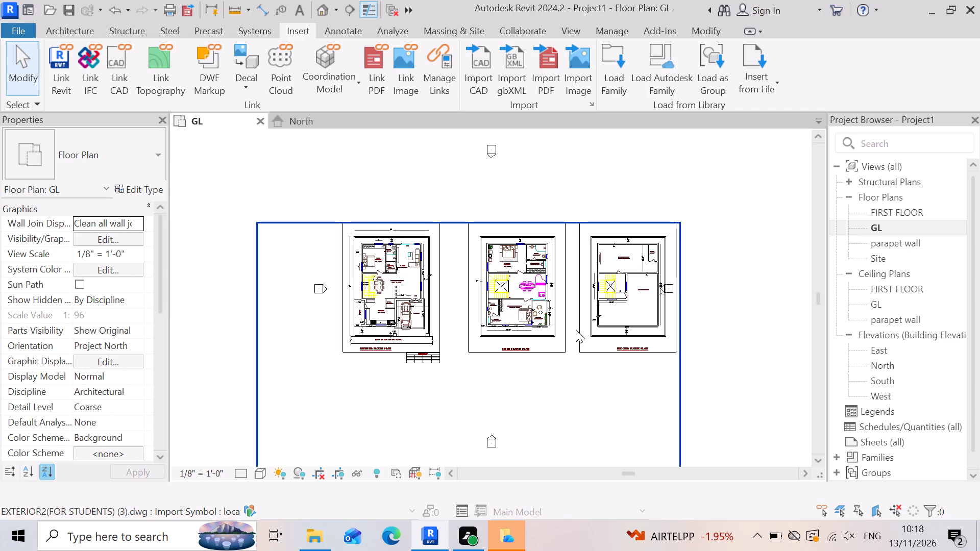
Examine the linked ground floor plan, especially the outer walls around the guest bedroom and living area.
left_click(60, 30)
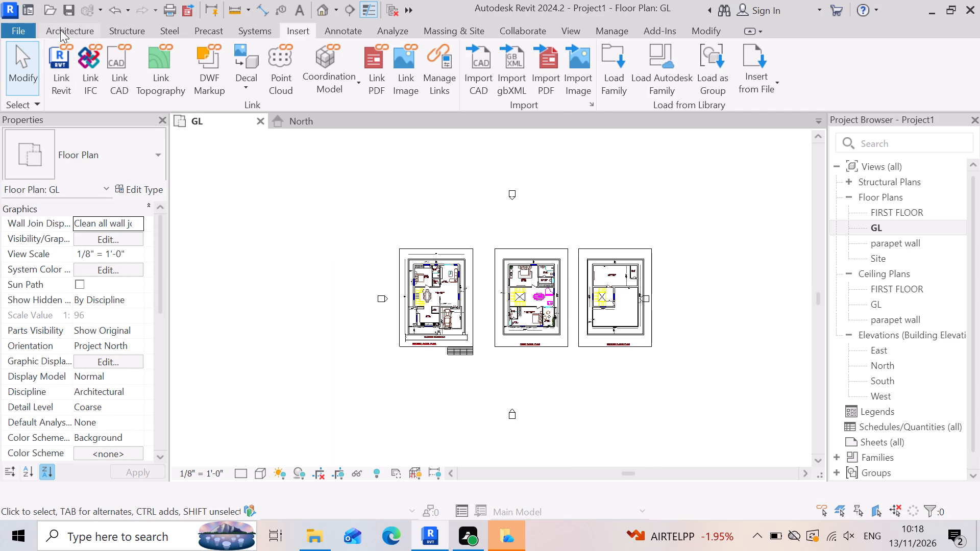
scroll(538, 354, "up", 7)
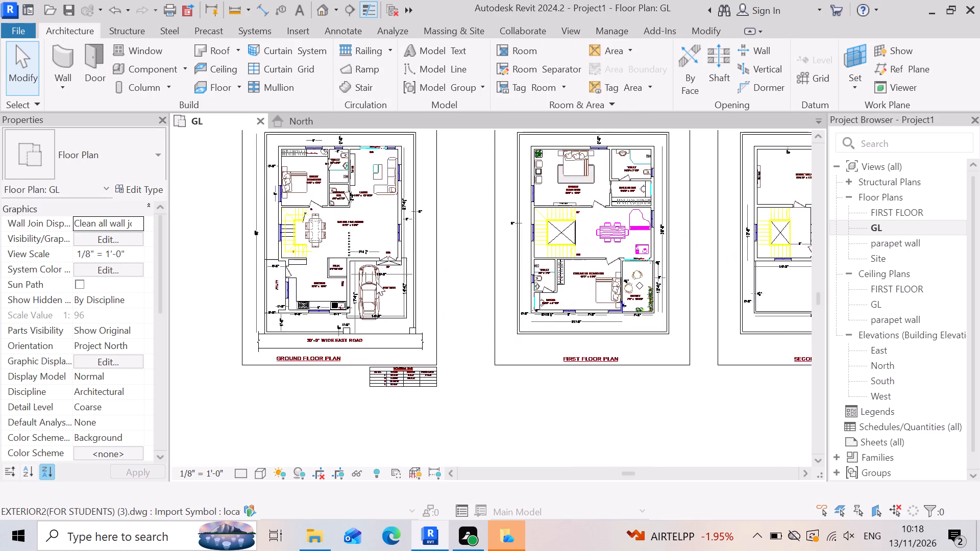
scroll(376, 282, "up", 3)
scroll(629, 383, "down", 4)
scroll(587, 377, "down", 3)
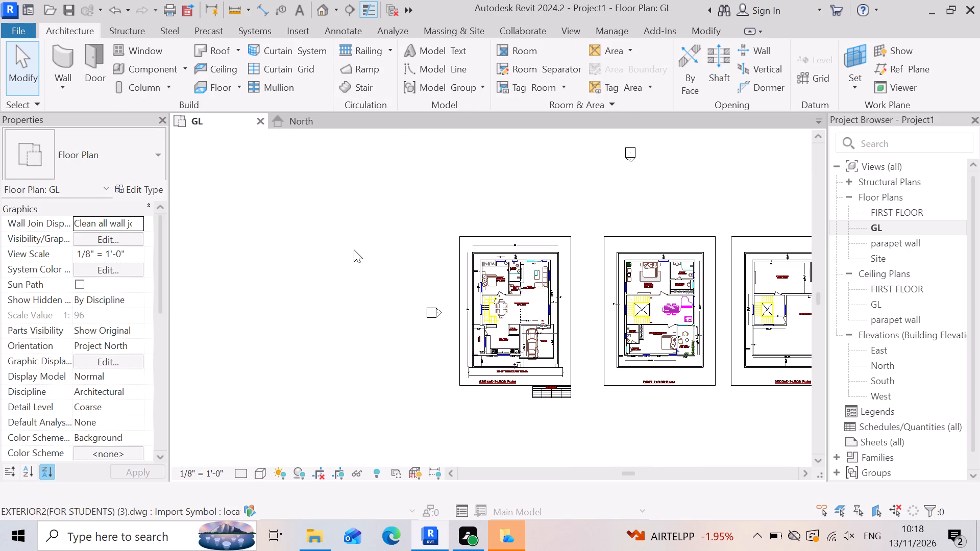
scroll(537, 270, "up", 8)
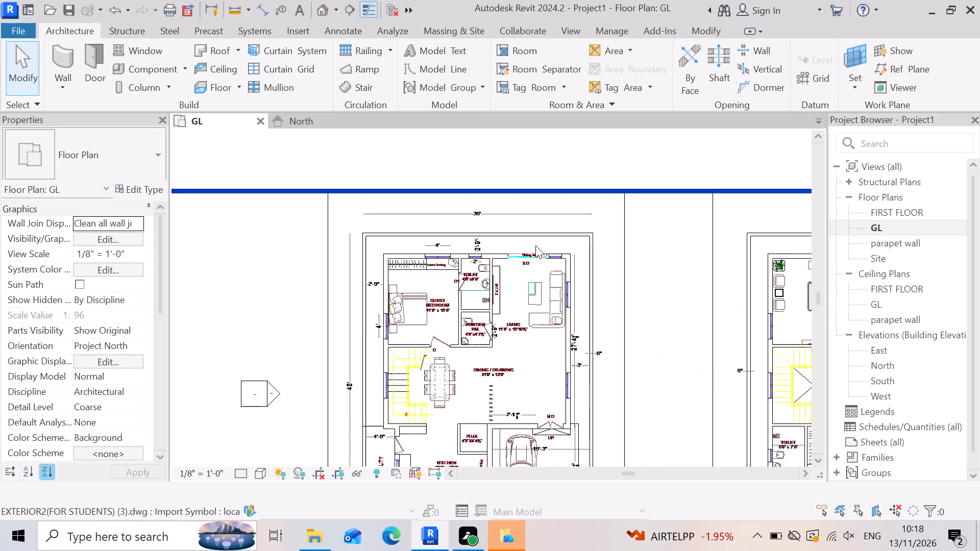
scroll(348, 250, "up", 5)
scroll(655, 225, "down", 7)
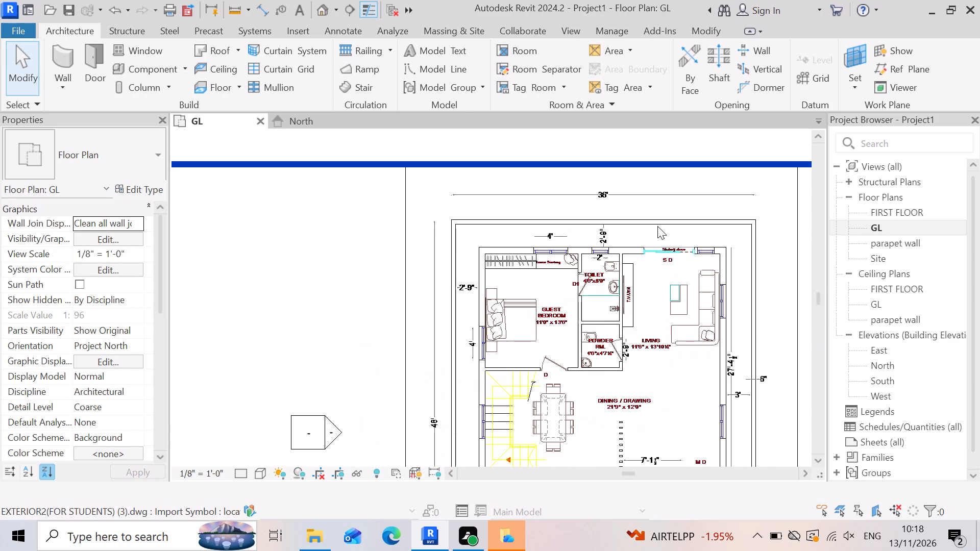
scroll(629, 258, "up", 2)
scroll(521, 256, "up", 5)
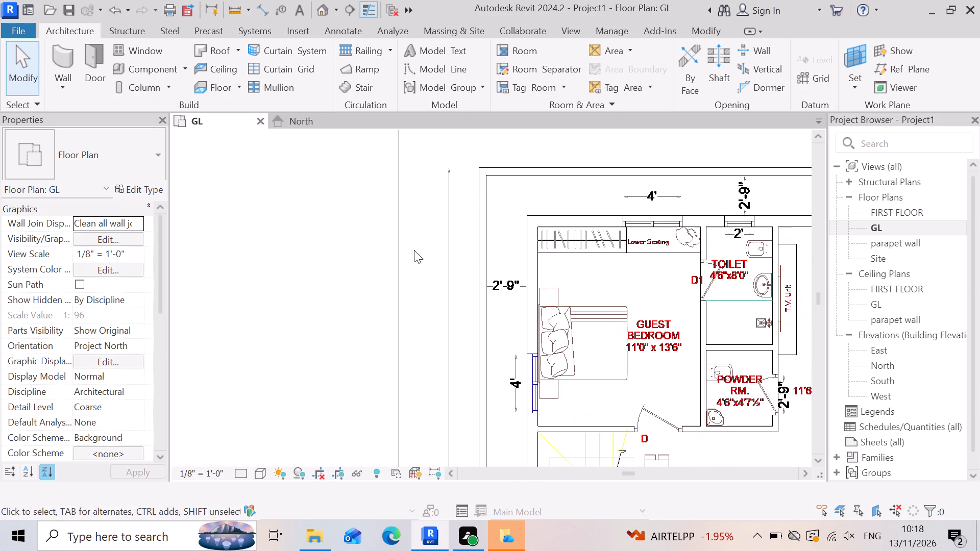
scroll(515, 248, "down", 4)
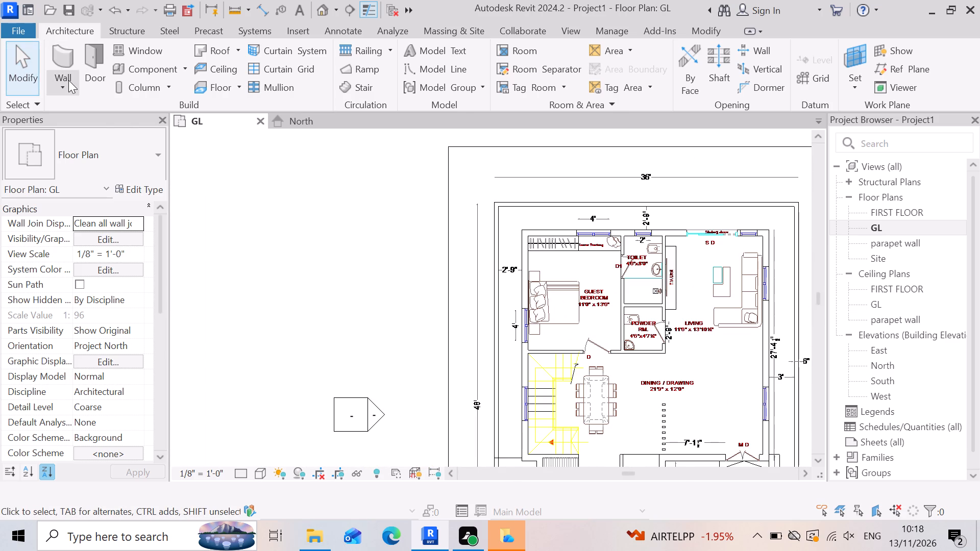
Start a wall at the outer corner of the guest bedroom, beside the wardrobe, on the linked ground floor plan.
left_click(62, 66)
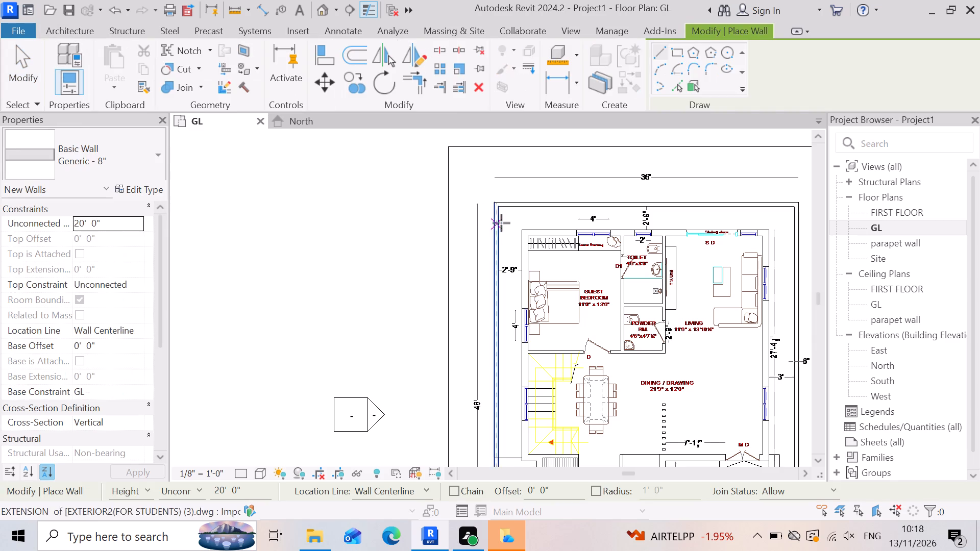
scroll(520, 218, "up", 6)
scroll(519, 268, "up", 4)
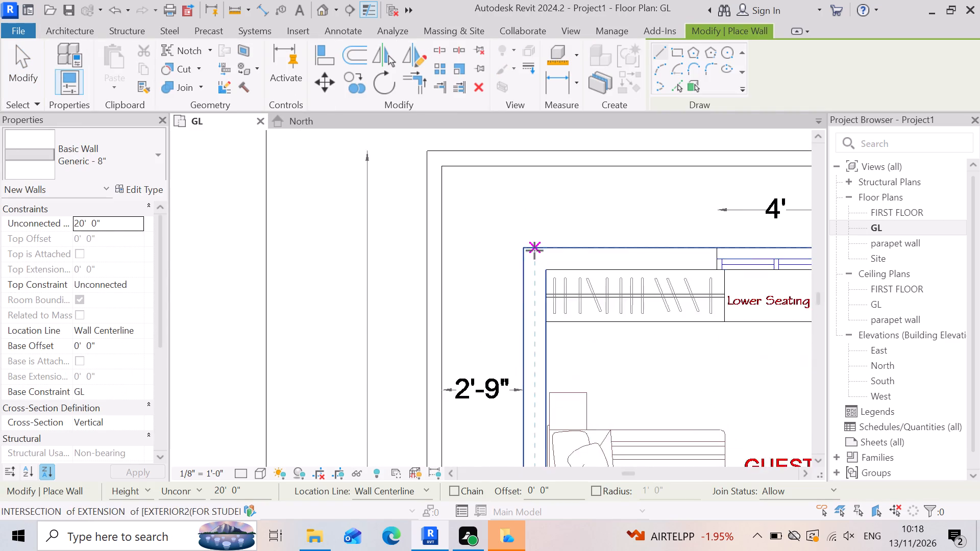
scroll(534, 251, "up", 1)
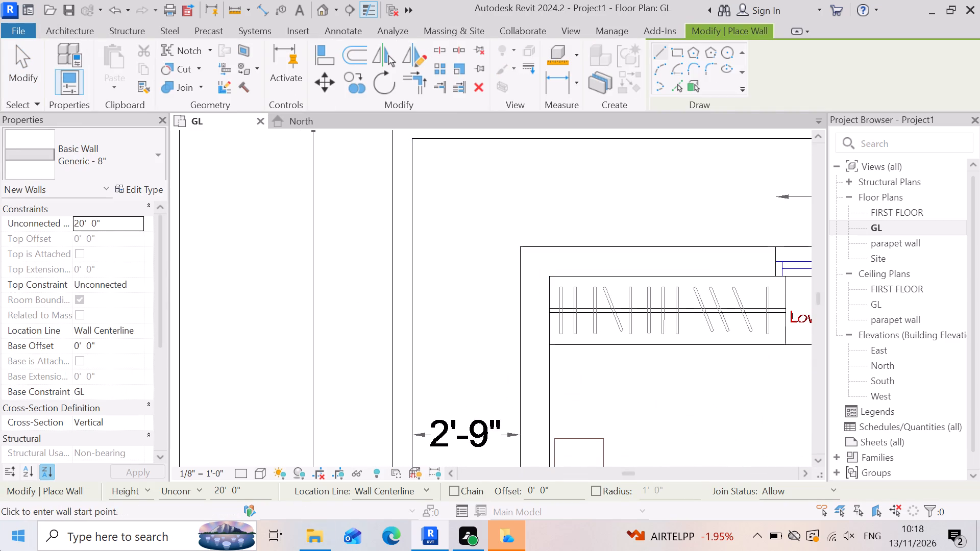
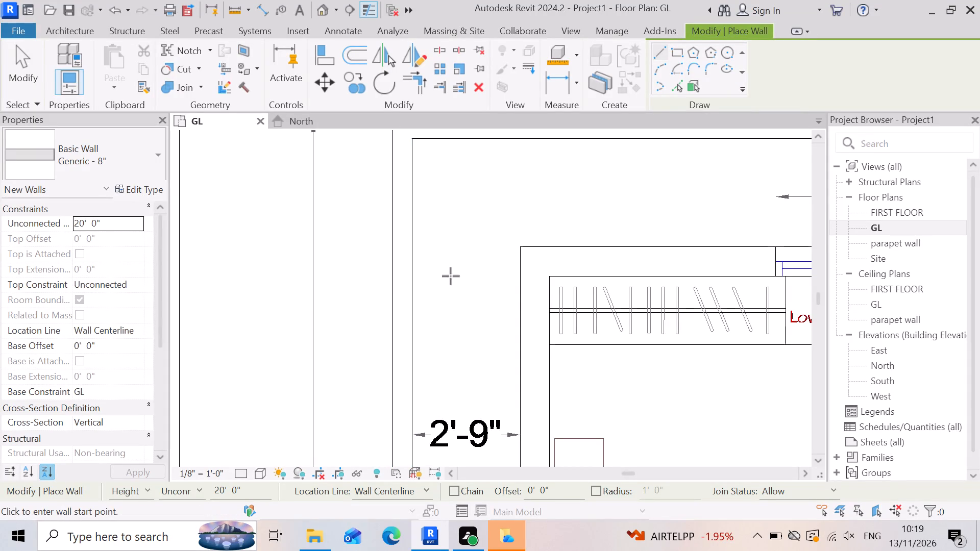
Examine the outer wall corner of the guest bedroom beside the wardrobe in the linked ground floor plan.
scroll(499, 315, "down", 6)
scroll(576, 267, "up", 3)
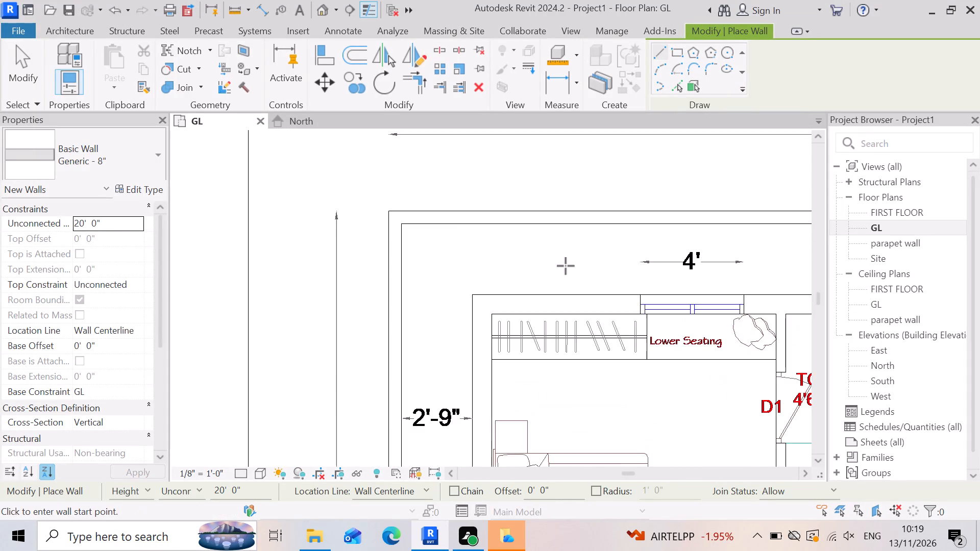
scroll(566, 266, "up", 2)
scroll(570, 381, "up", 6)
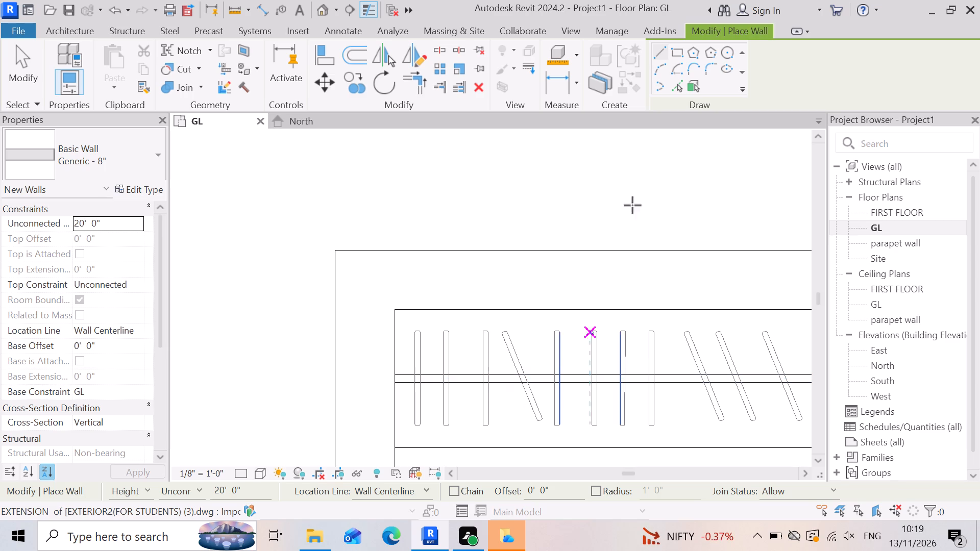
scroll(514, 266, "down", 1)
scroll(506, 265, "up", 3)
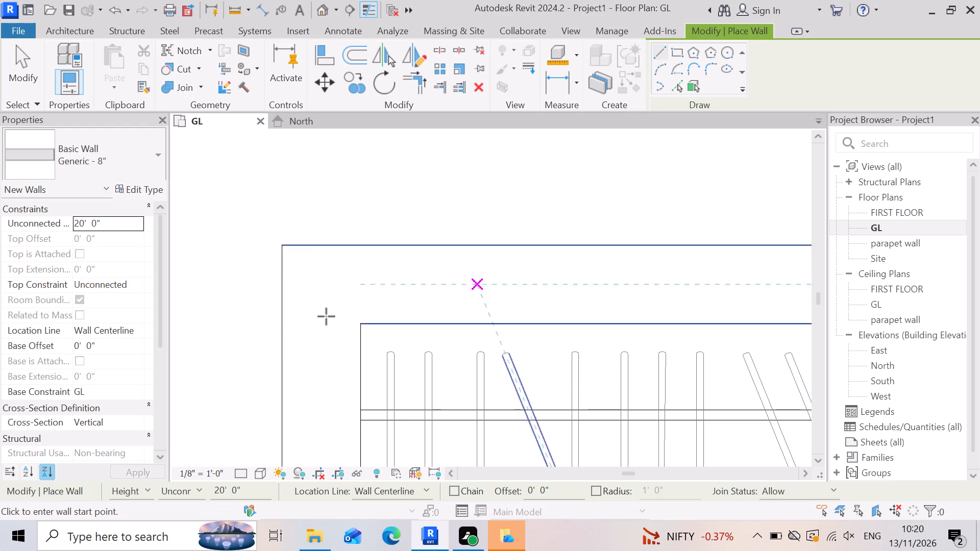
scroll(412, 270, "down", 3)
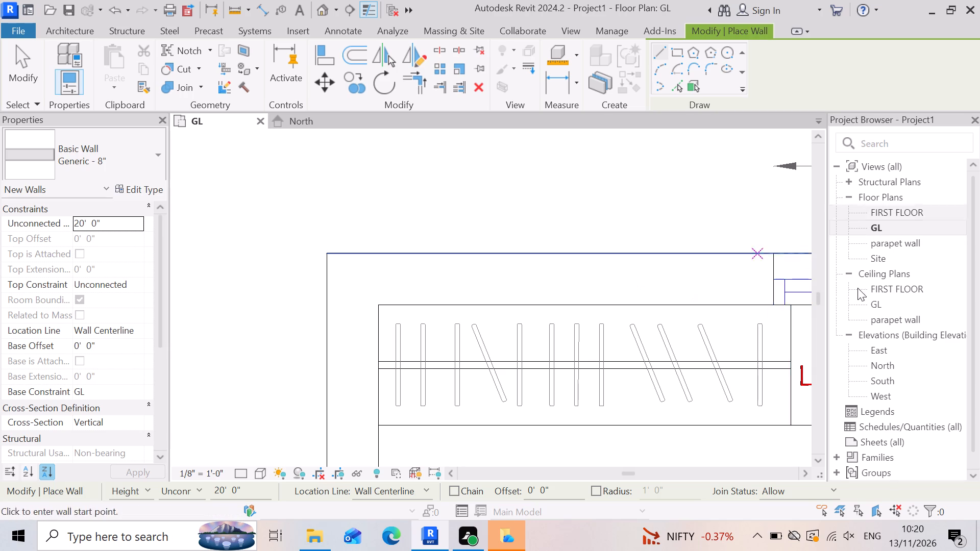
scroll(505, 328, "up", 3)
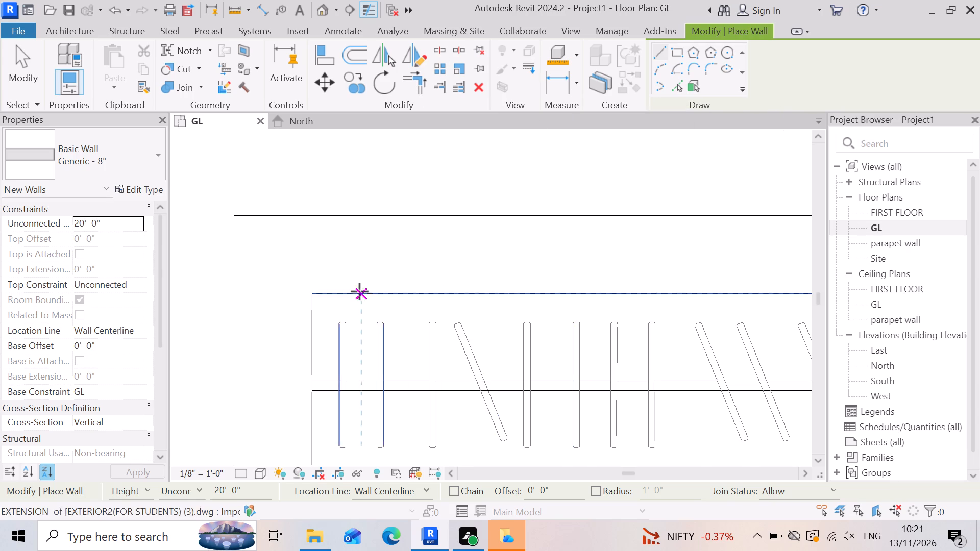
scroll(360, 292, "up", 6)
scroll(269, 309, "up", 4)
scroll(463, 322, "down", 14)
scroll(488, 242, "up", 2)
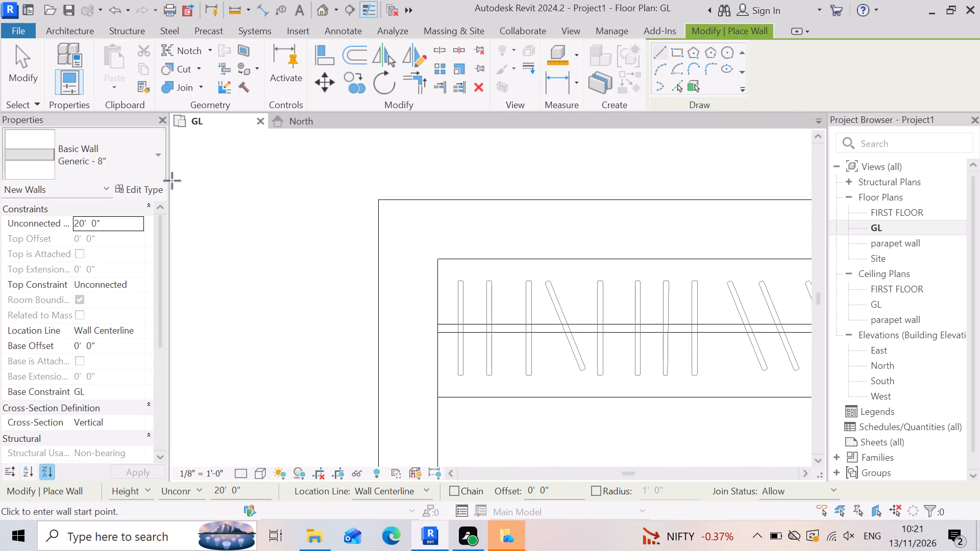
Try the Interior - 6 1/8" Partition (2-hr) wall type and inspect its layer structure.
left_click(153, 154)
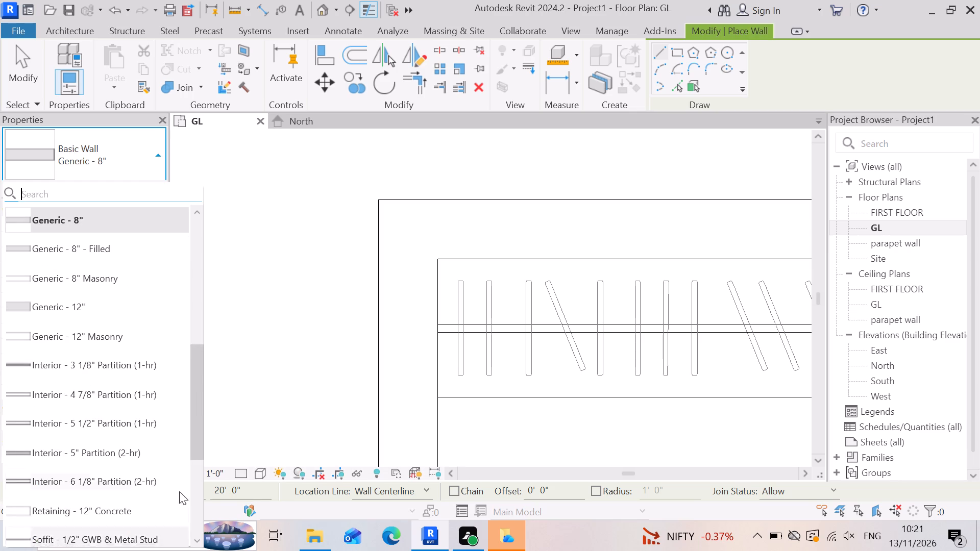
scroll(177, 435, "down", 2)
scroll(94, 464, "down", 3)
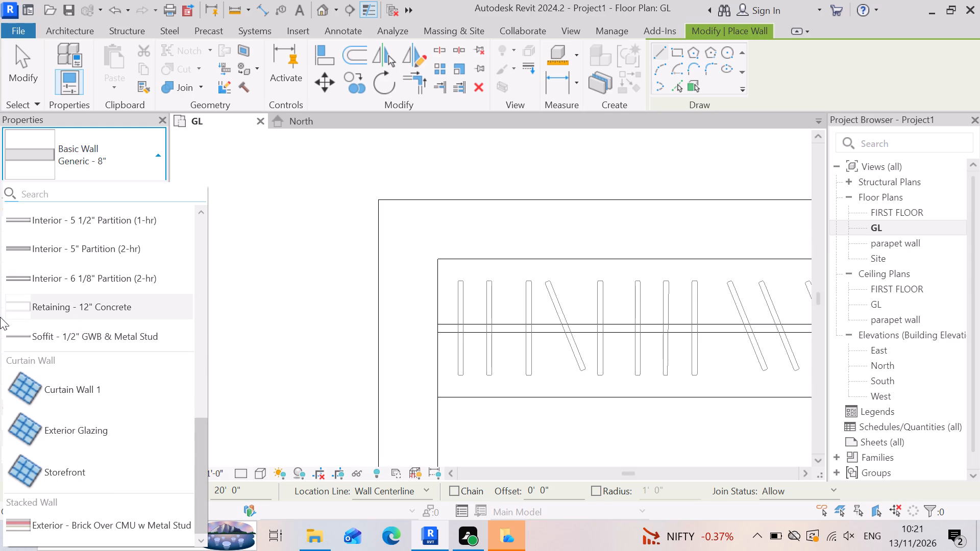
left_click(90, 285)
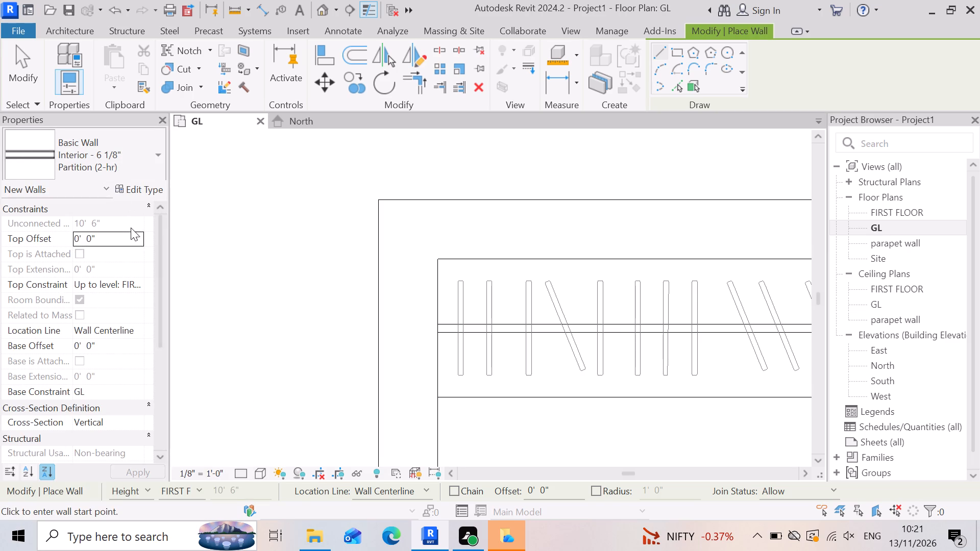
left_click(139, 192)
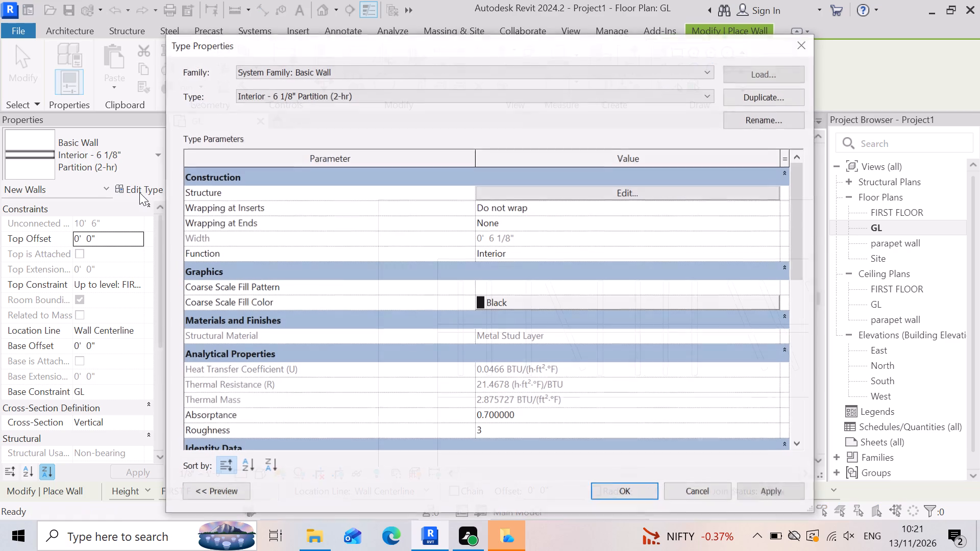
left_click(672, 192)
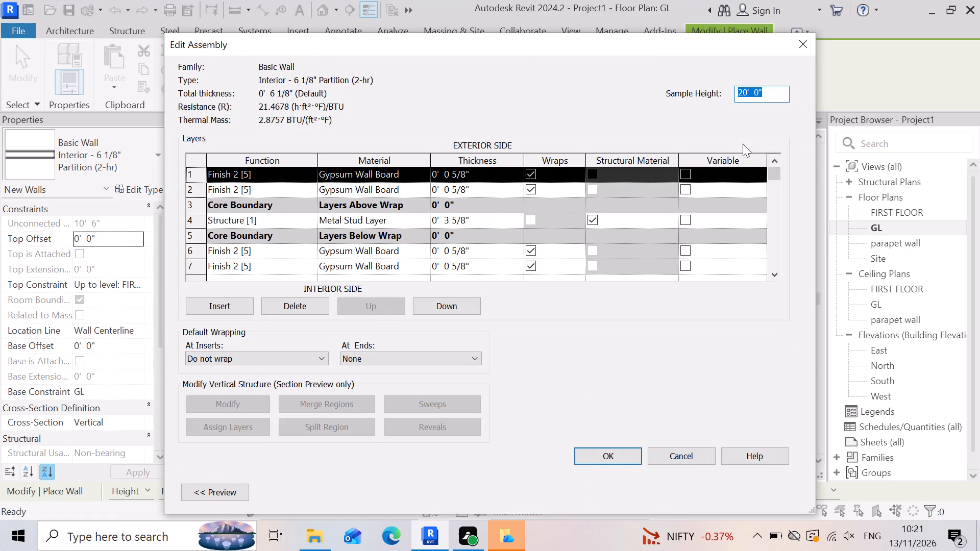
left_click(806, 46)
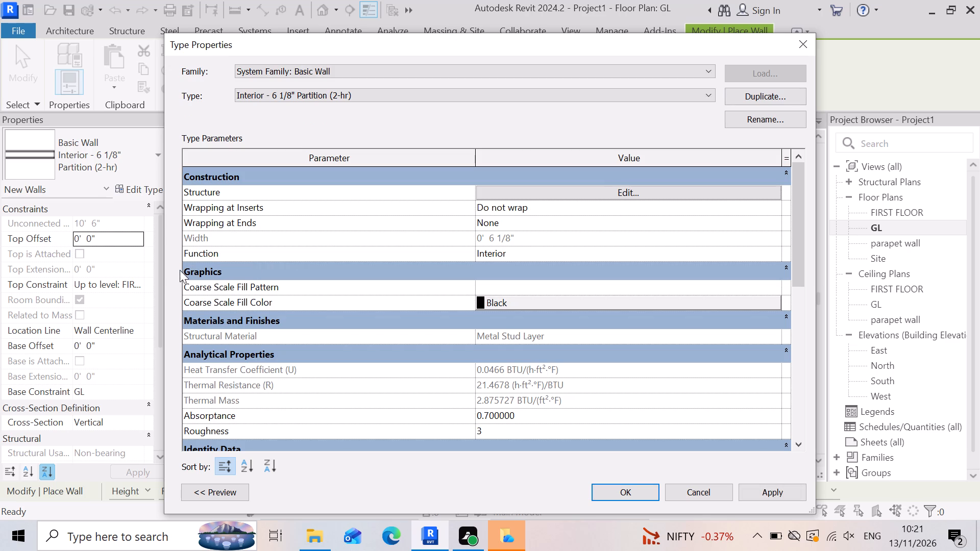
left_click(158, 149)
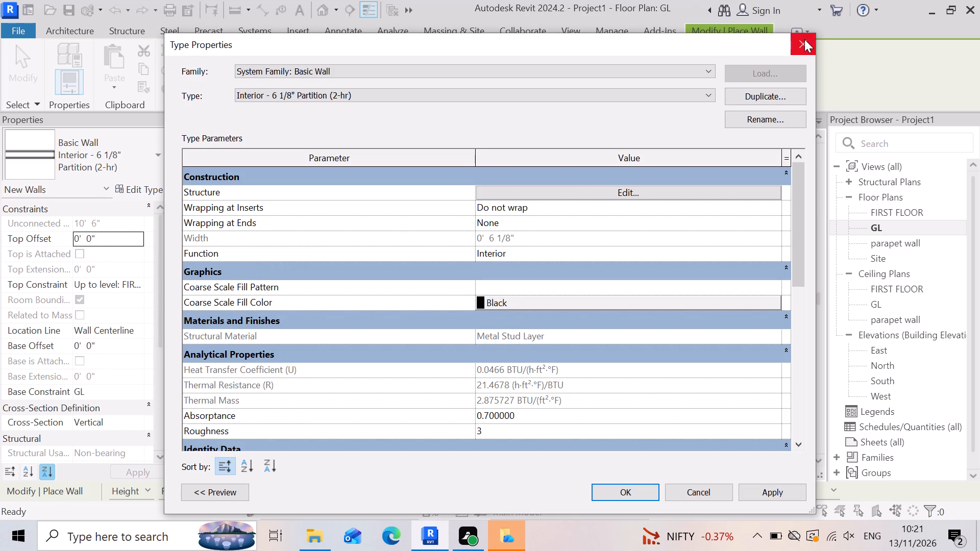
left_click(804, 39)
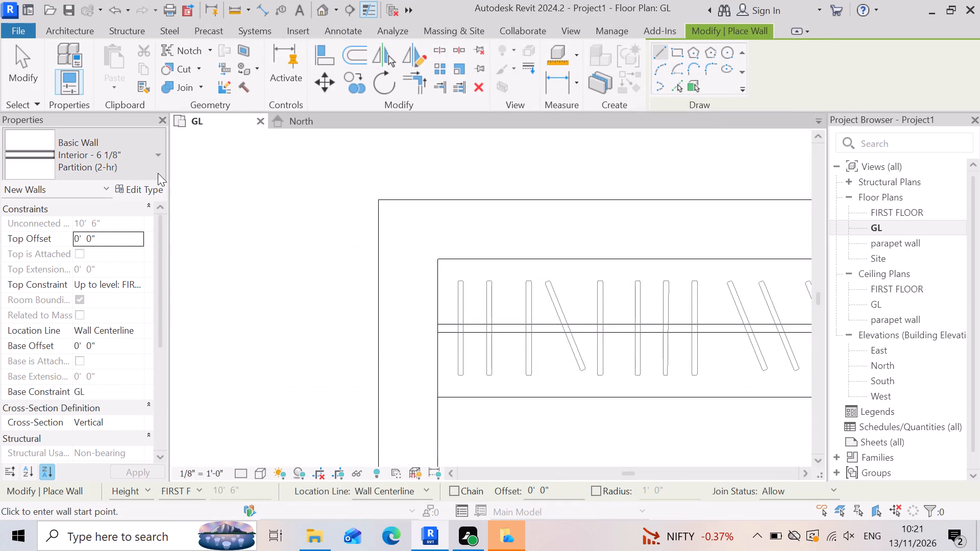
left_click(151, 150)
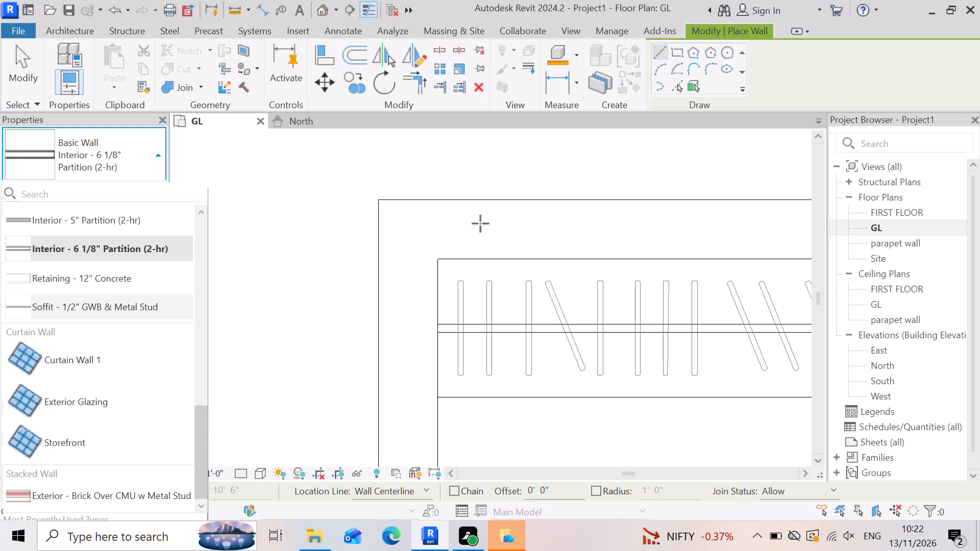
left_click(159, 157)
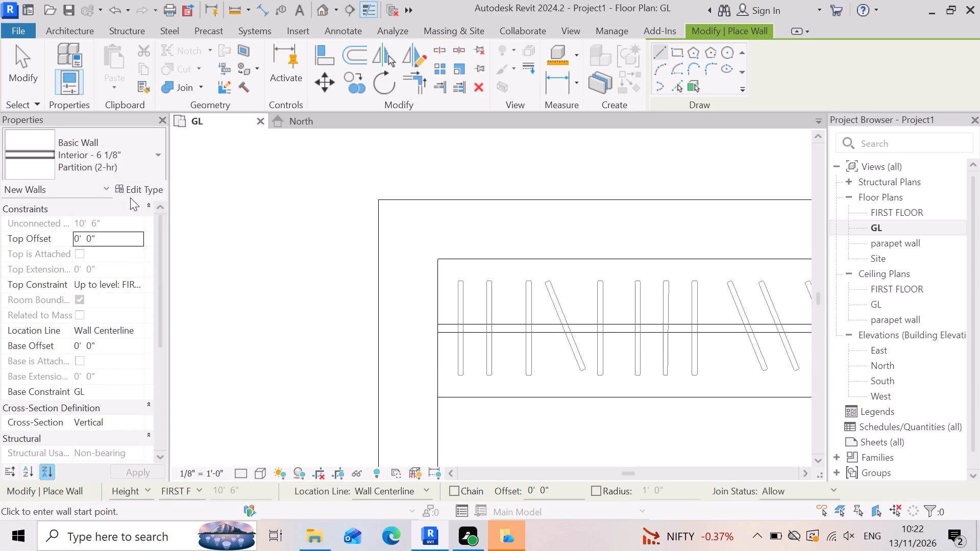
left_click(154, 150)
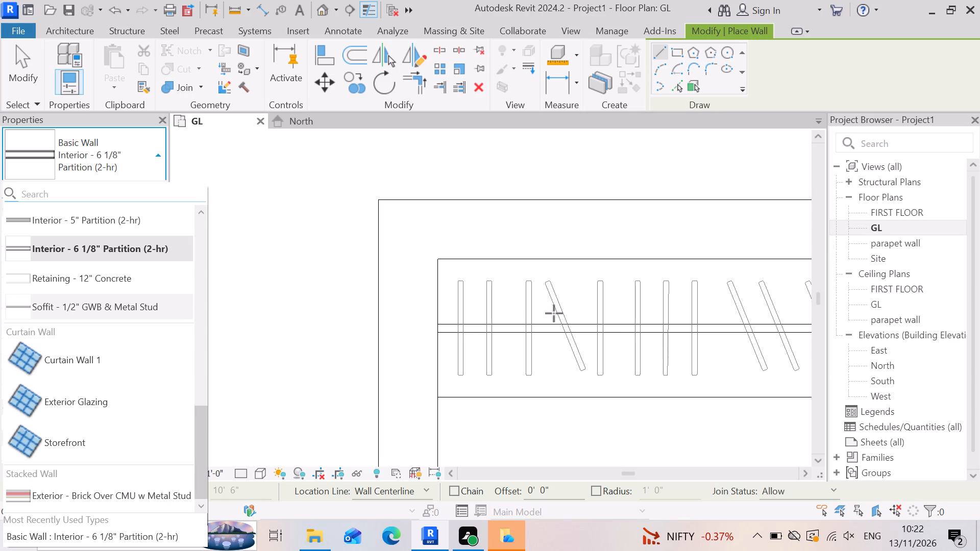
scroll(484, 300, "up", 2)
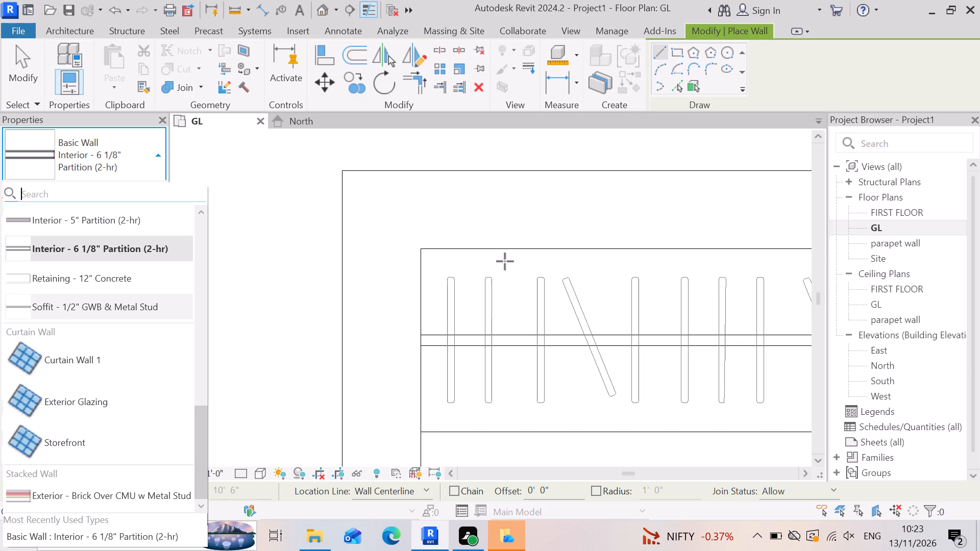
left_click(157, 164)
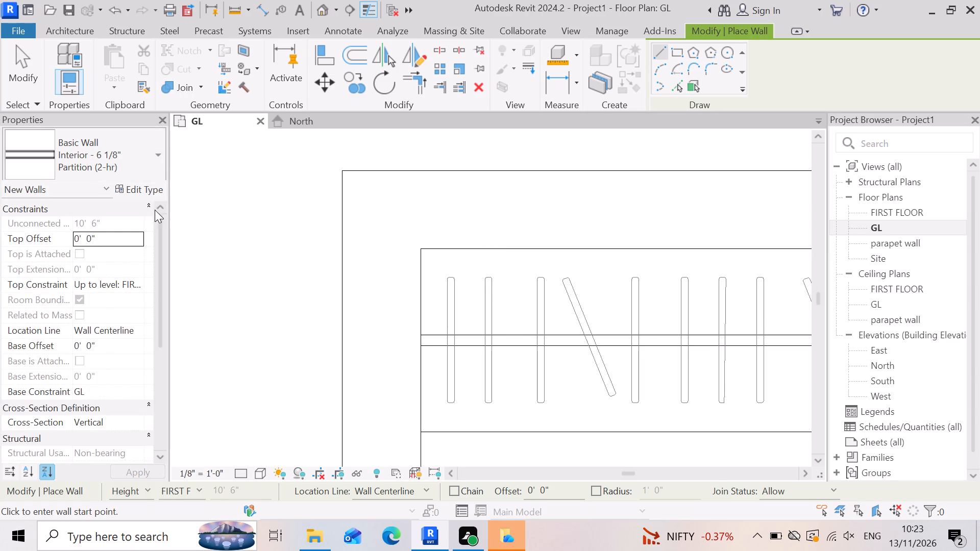
Pick the Generic - 12" Masonry wall type and duplicate it as Generic - 9"Masonry 2.
left_click(163, 156)
scroll(39, 378, "up", 1)
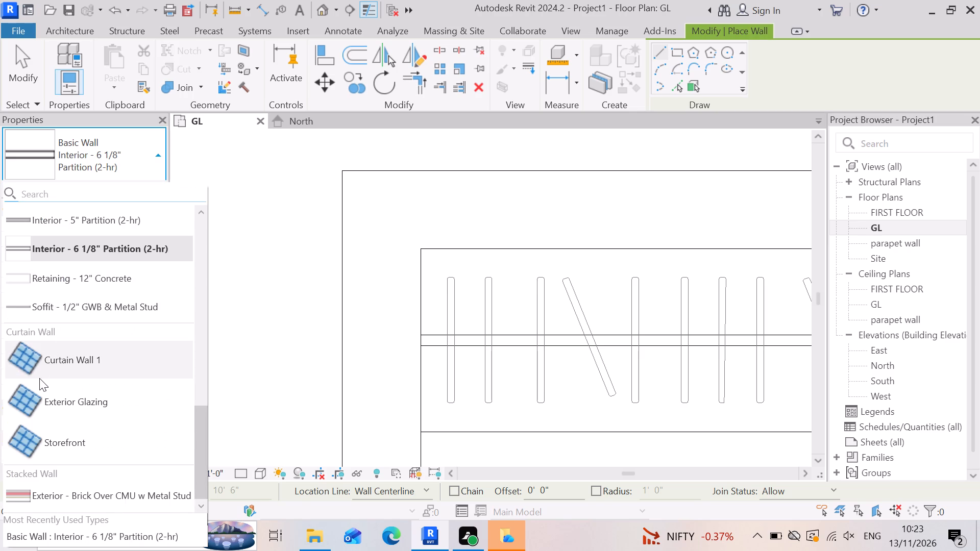
scroll(39, 378, "up", 1)
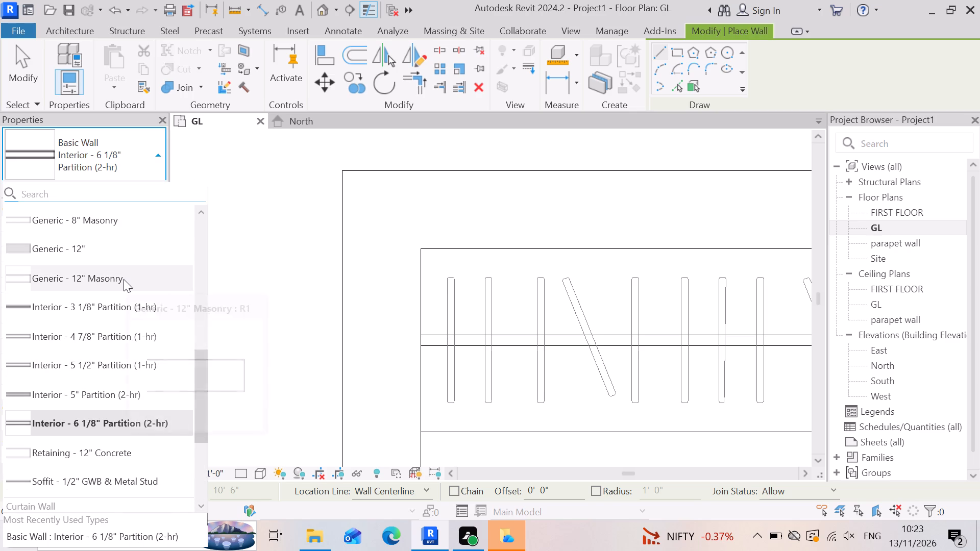
left_click(124, 279)
left_click_drag(144, 205, 149, 197)
left_click(150, 194)
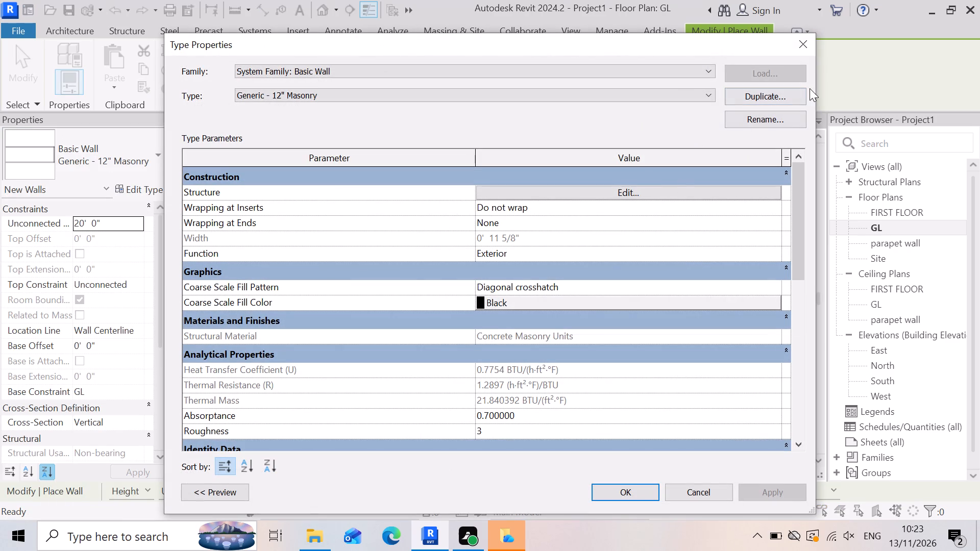
left_click(781, 100)
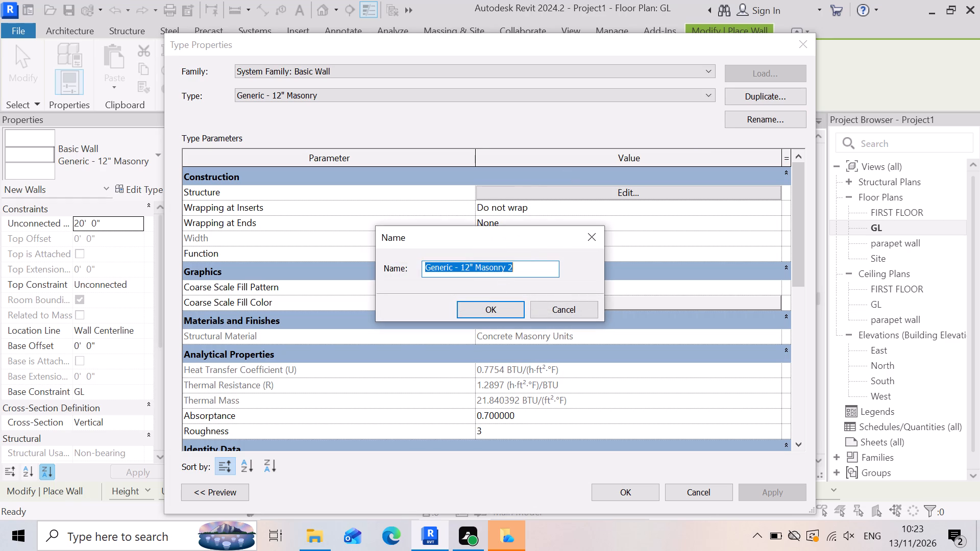
left_click(474, 265)
key("BackSpace")
key("BackSpace")
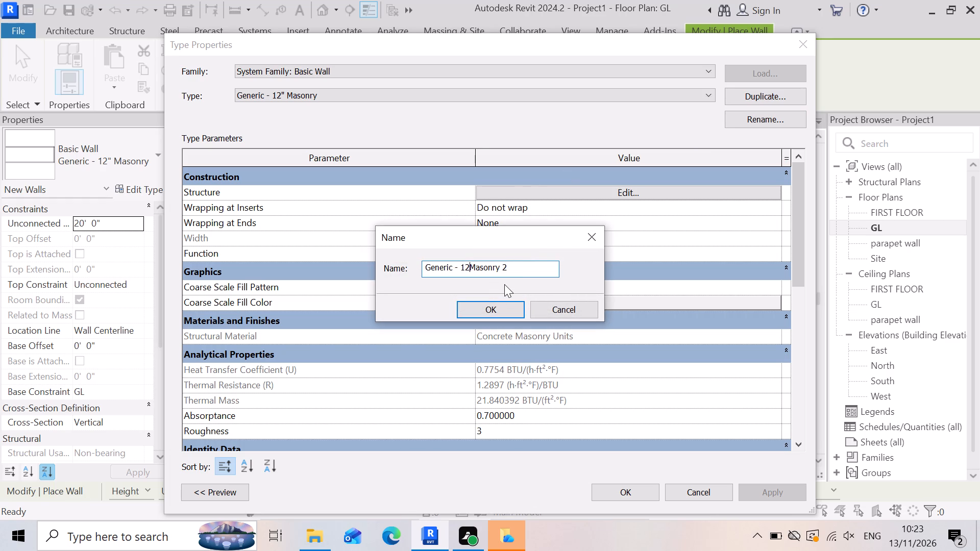
key("BackSpace")
key("BackSpace")
key("9")
key("shift+quotedbl")
key("Return")
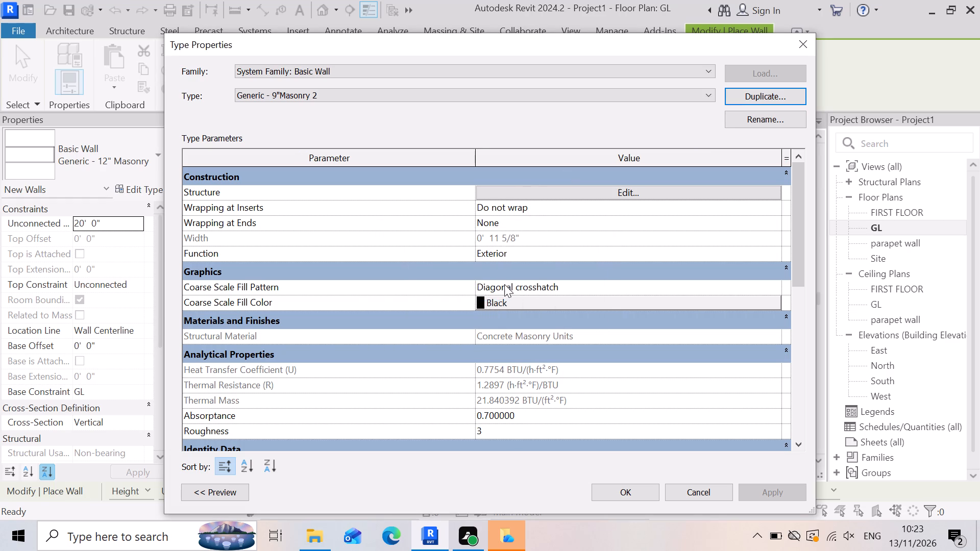
Set the thickness of the new wall type's Concrete Masonry Units structure layer to 9" and apply the type.
left_click(612, 187)
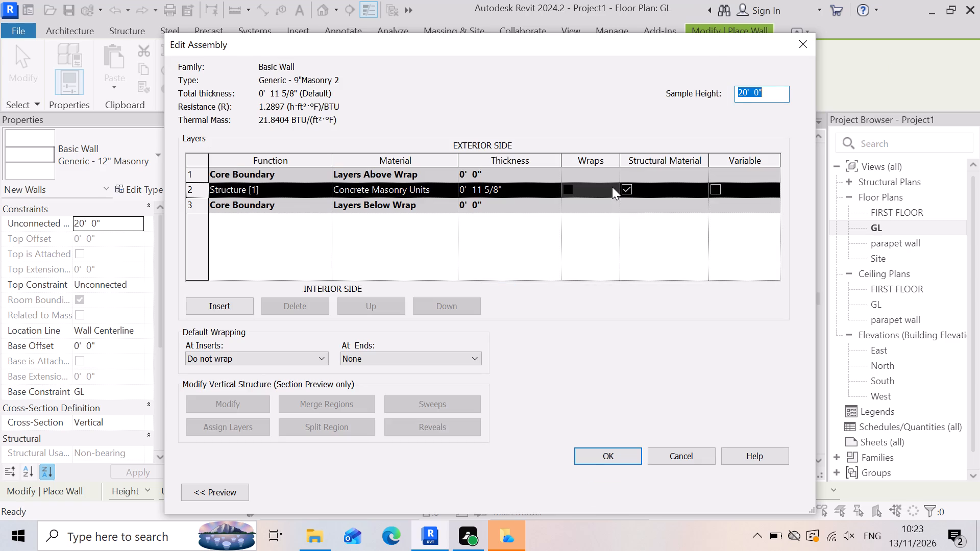
left_click(519, 187)
key("BackSpace")
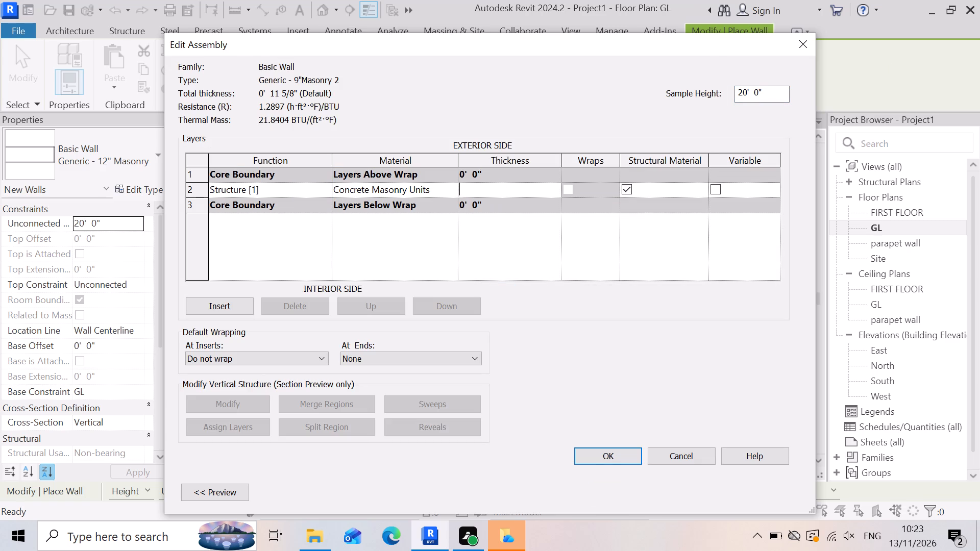
key("BackSpace")
key("9")
key("shift+quotedbl")
key("Return")
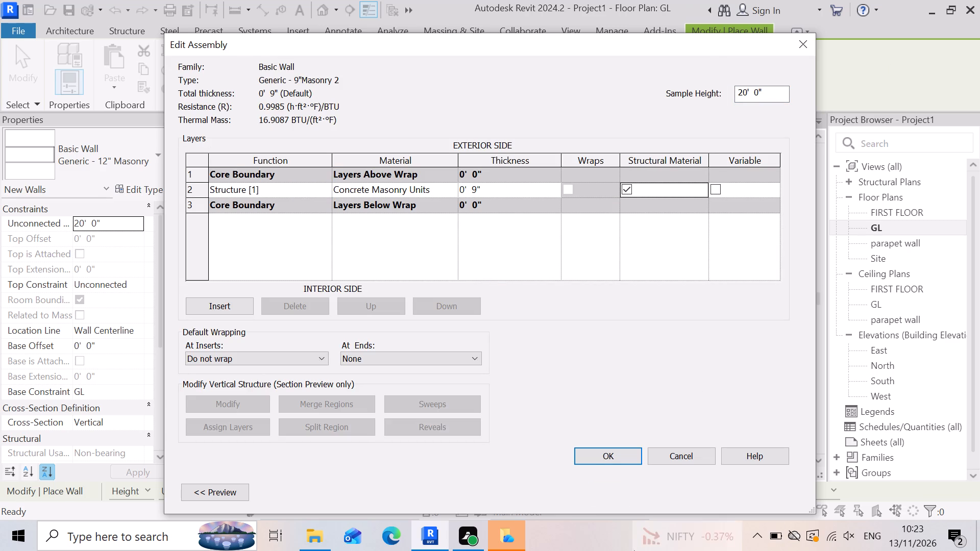
left_click(619, 454)
left_click(761, 489)
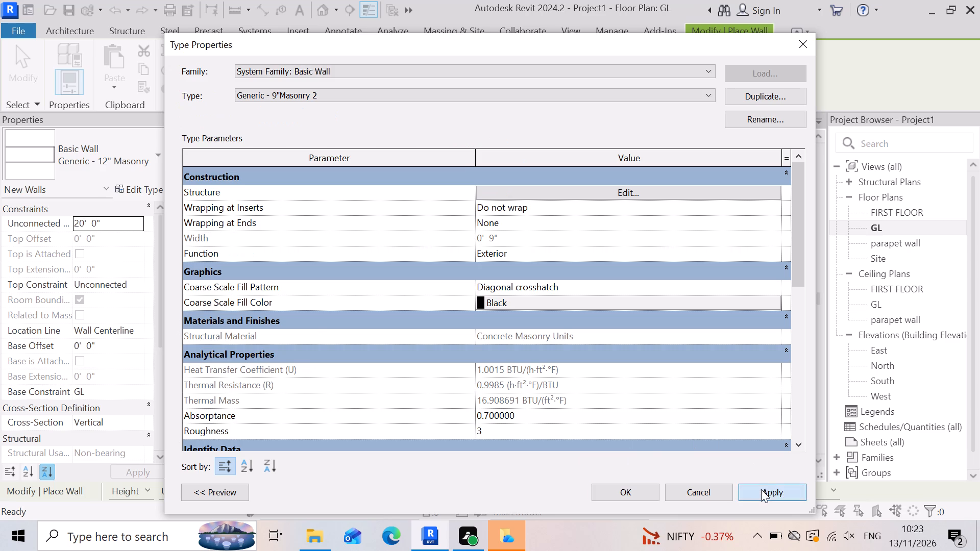
left_click(620, 488)
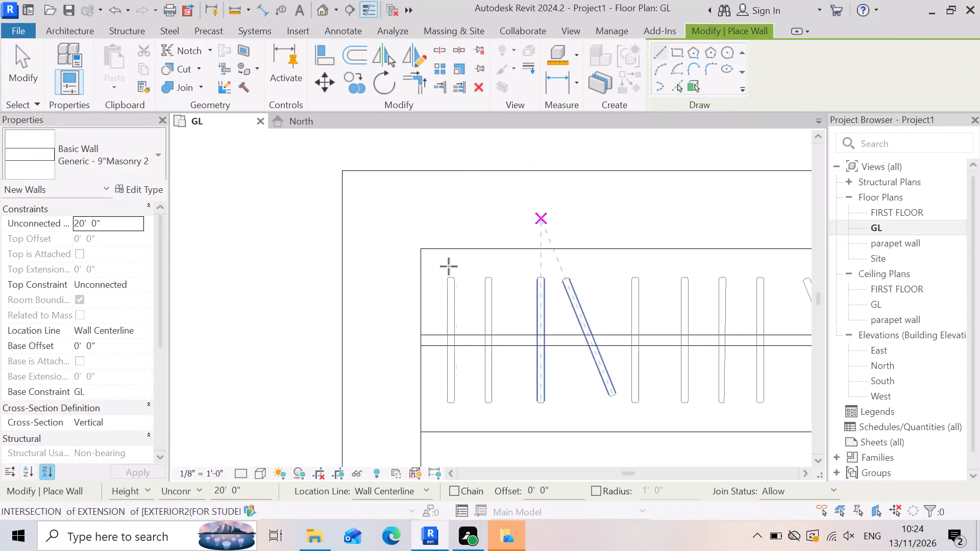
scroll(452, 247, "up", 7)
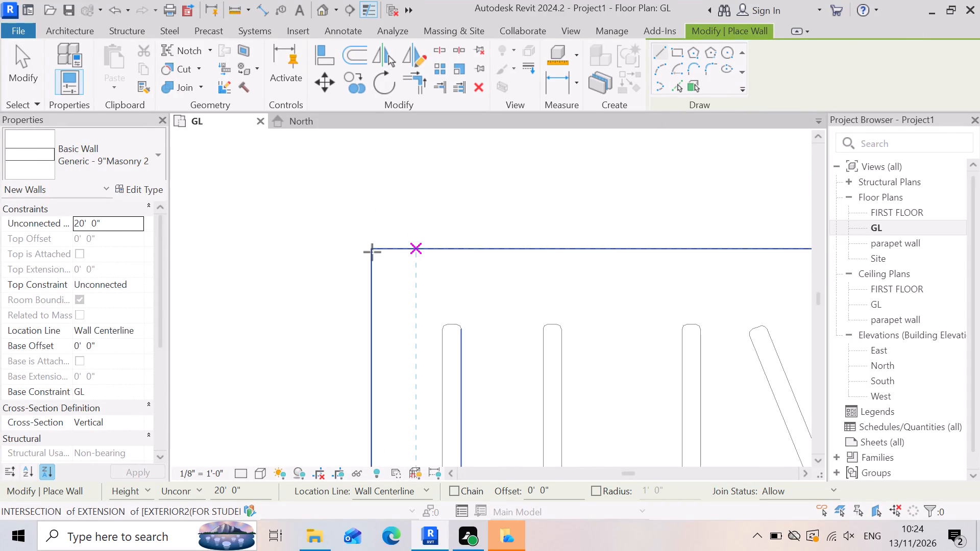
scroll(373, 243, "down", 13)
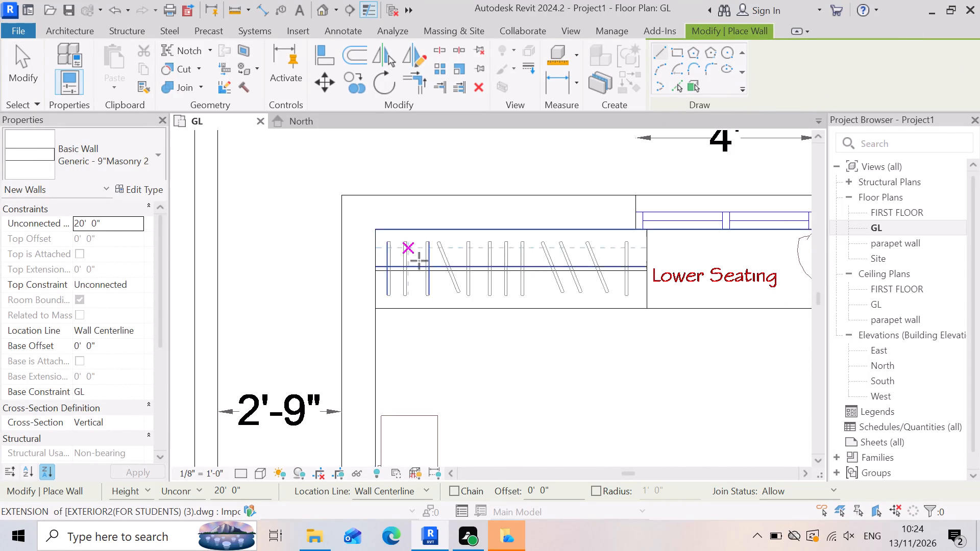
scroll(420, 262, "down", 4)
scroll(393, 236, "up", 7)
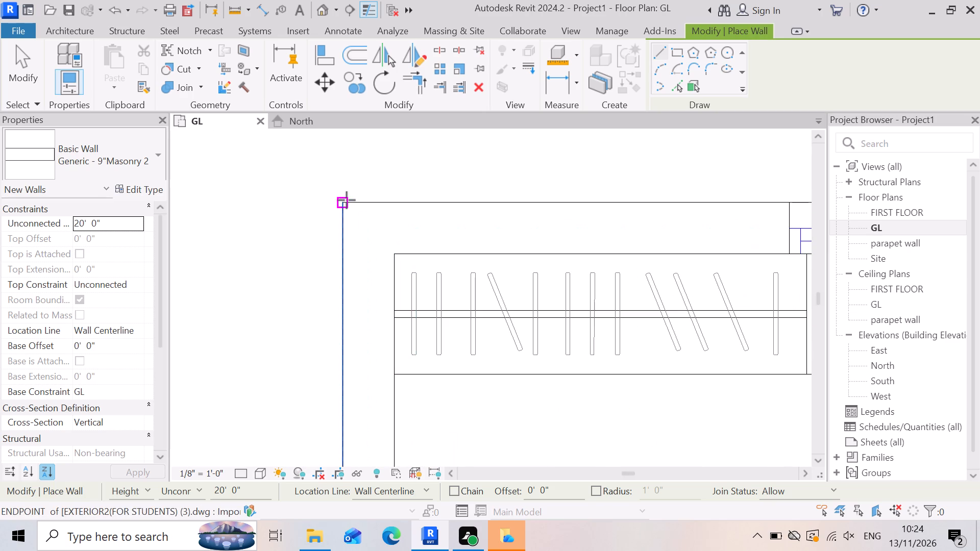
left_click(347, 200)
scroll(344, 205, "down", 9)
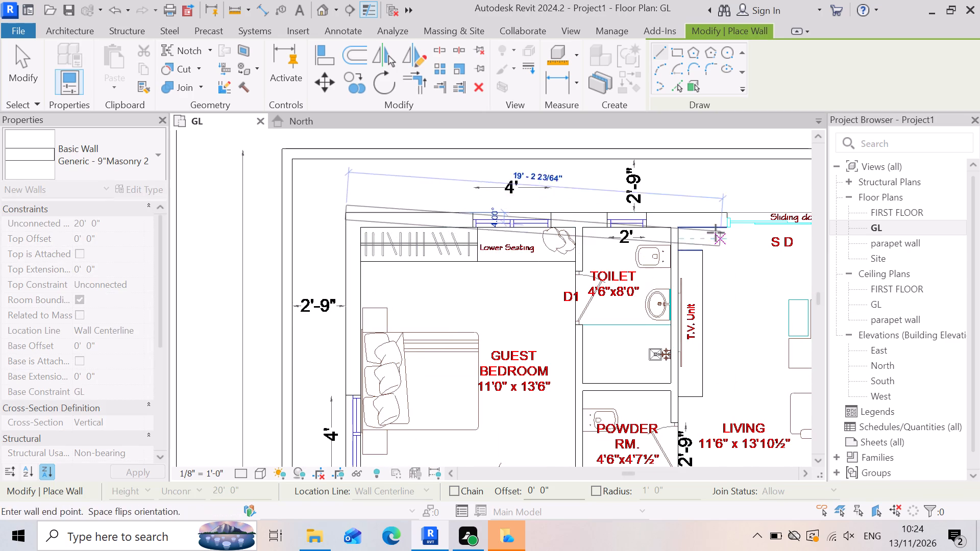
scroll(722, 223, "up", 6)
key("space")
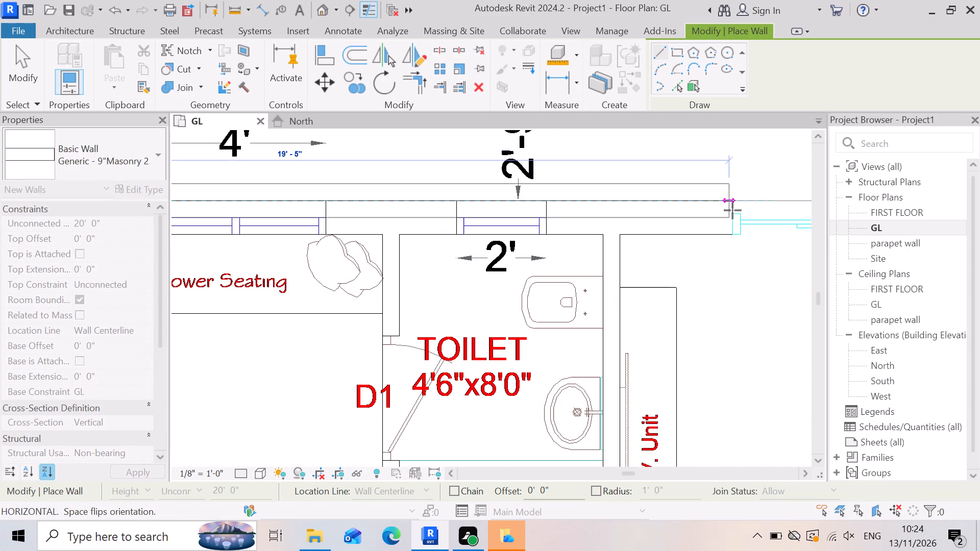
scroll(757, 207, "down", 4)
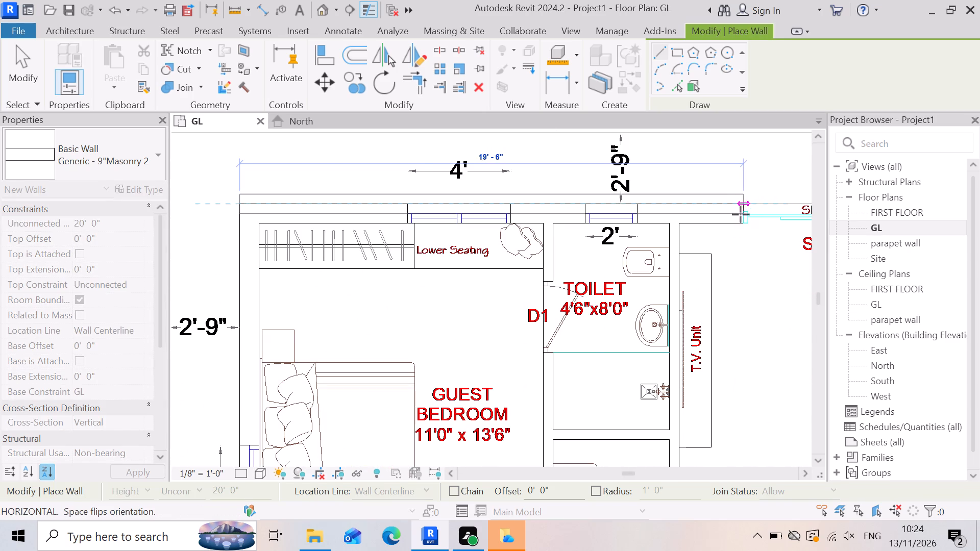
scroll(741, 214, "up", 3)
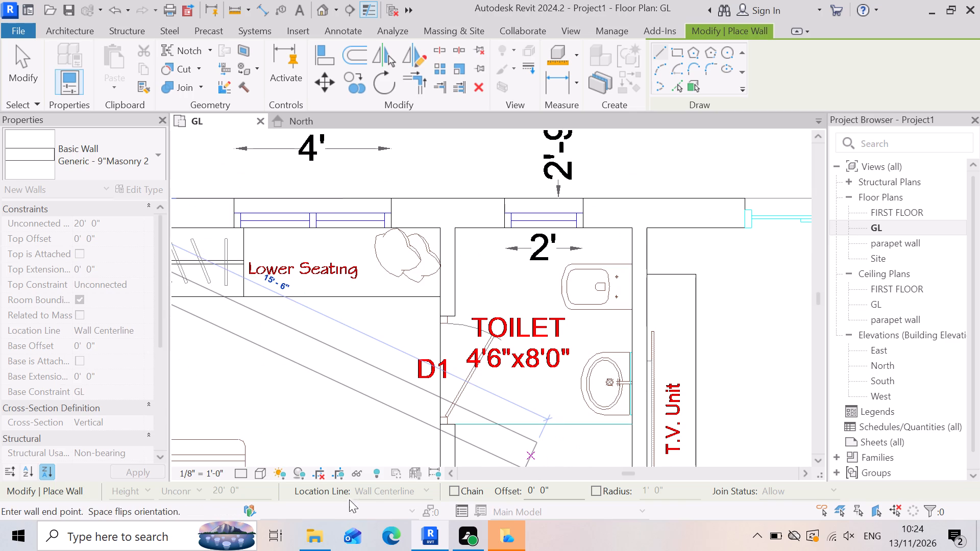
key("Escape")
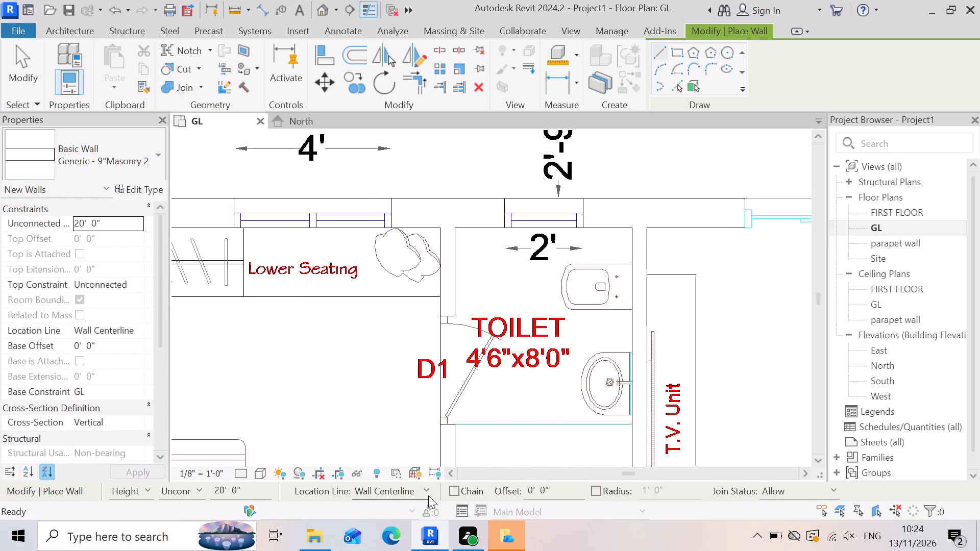
With the location line set to Finish Face: Exterior, draw a 36' wall along the ground floor plan's boundary line opposite the road.
left_click(425, 493)
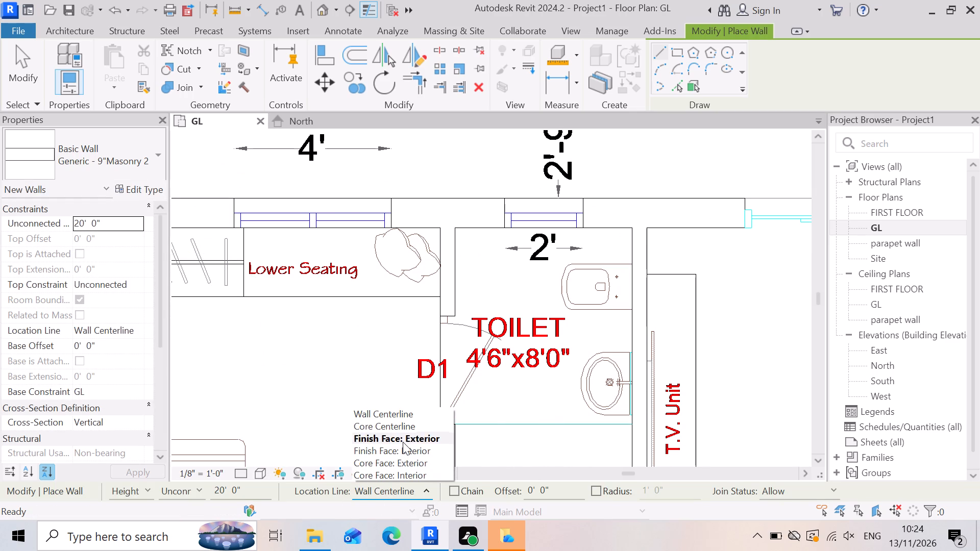
left_click(403, 442)
scroll(642, 442, "down", 6)
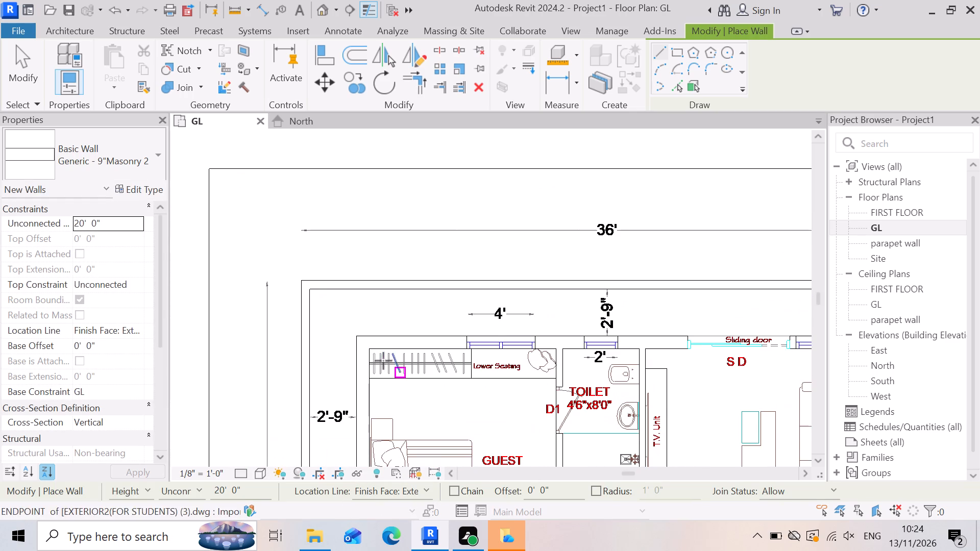
scroll(319, 310, "up", 9)
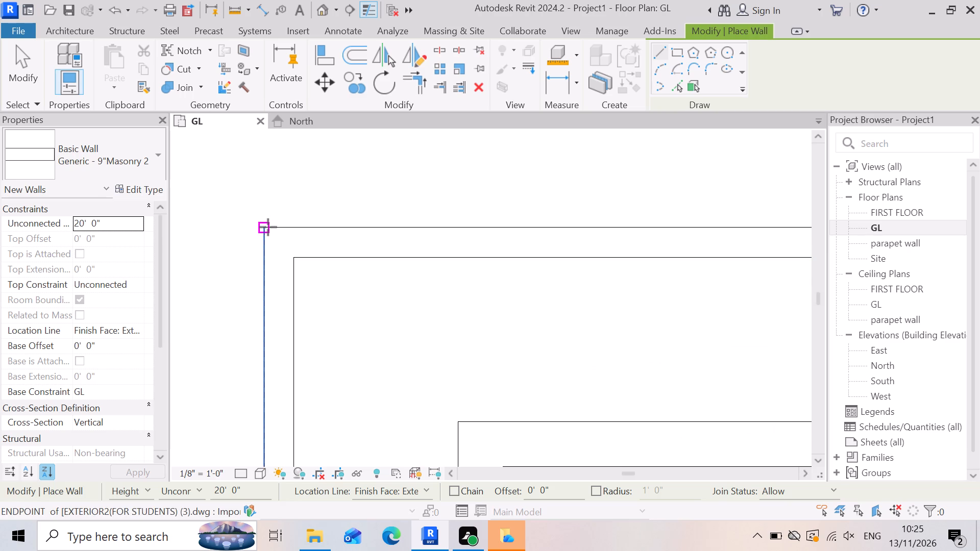
left_click(268, 227)
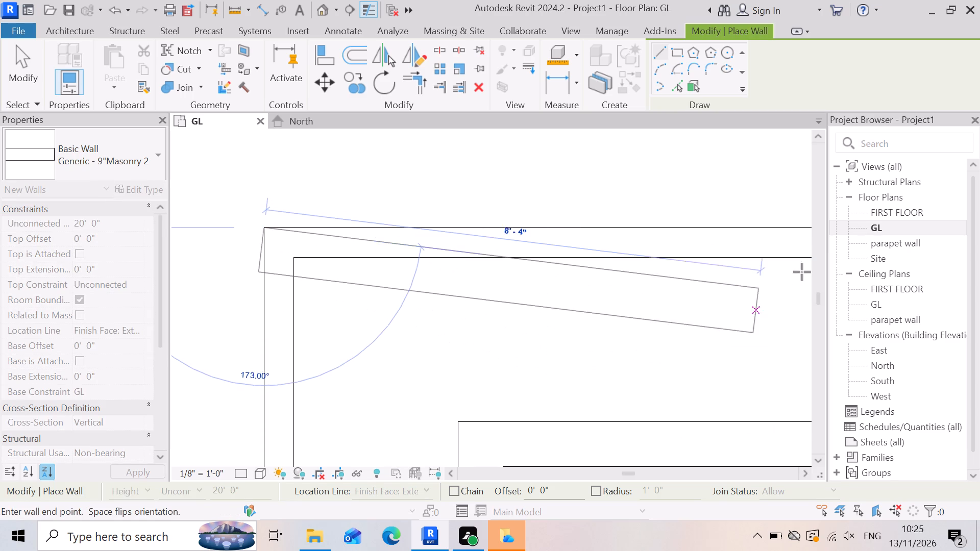
scroll(769, 260, "down", 1)
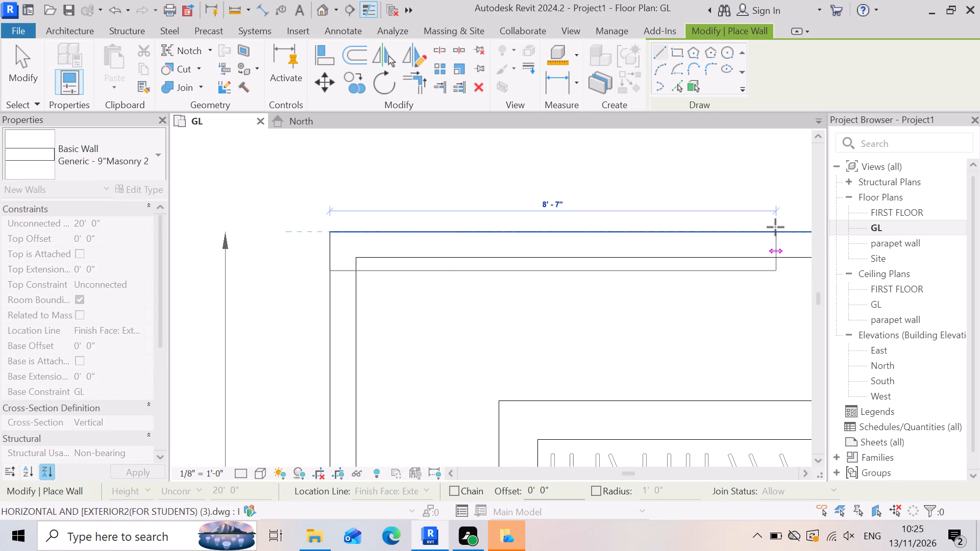
scroll(775, 227, "up", 1)
scroll(589, 264, "down", 14)
scroll(526, 270, "down", 1)
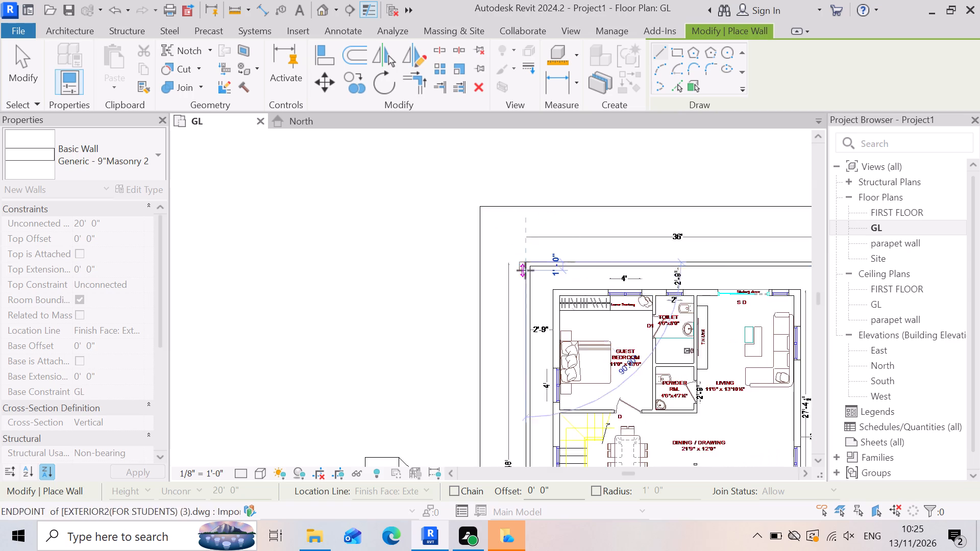
scroll(525, 270, "down", 5)
scroll(675, 249, "up", 12)
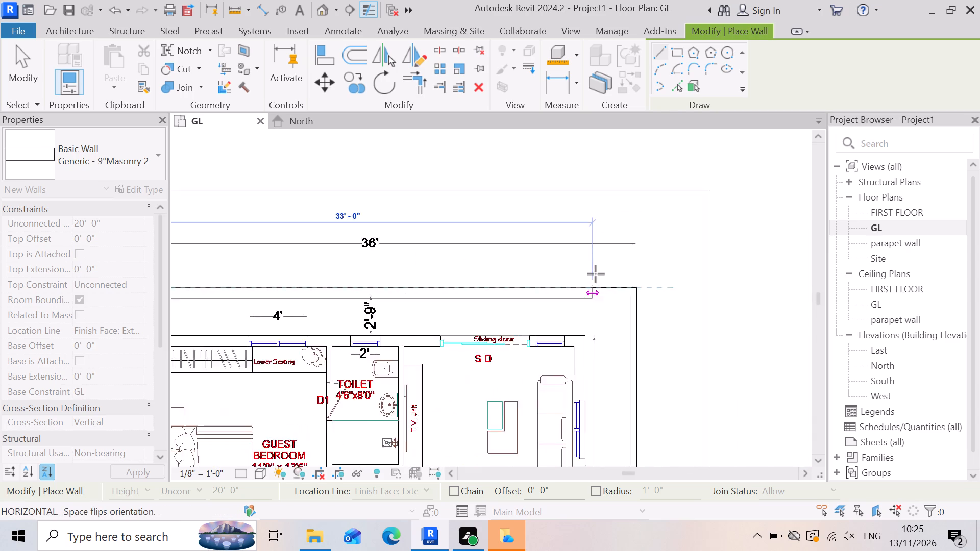
scroll(596, 274, "up", 7)
scroll(679, 287, "up", 6)
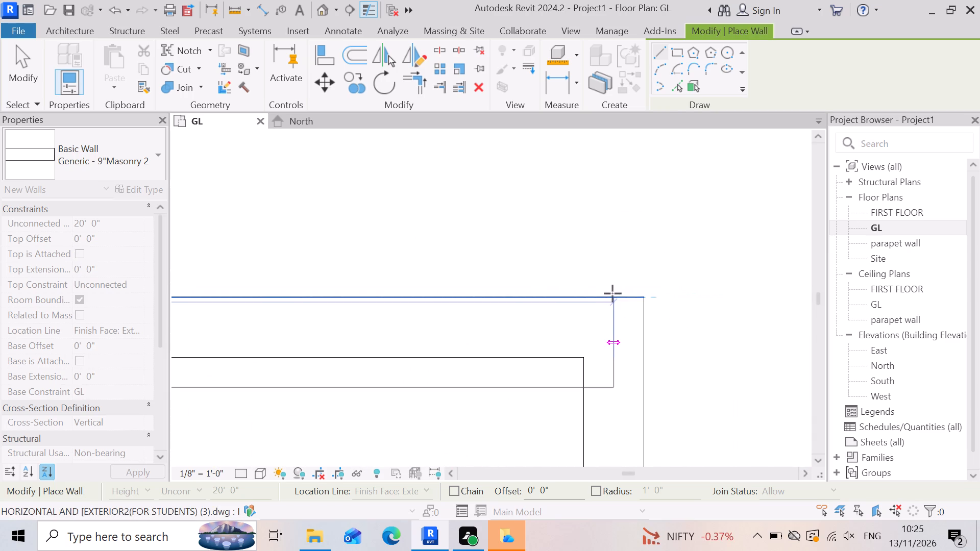
scroll(647, 285, "down", 4)
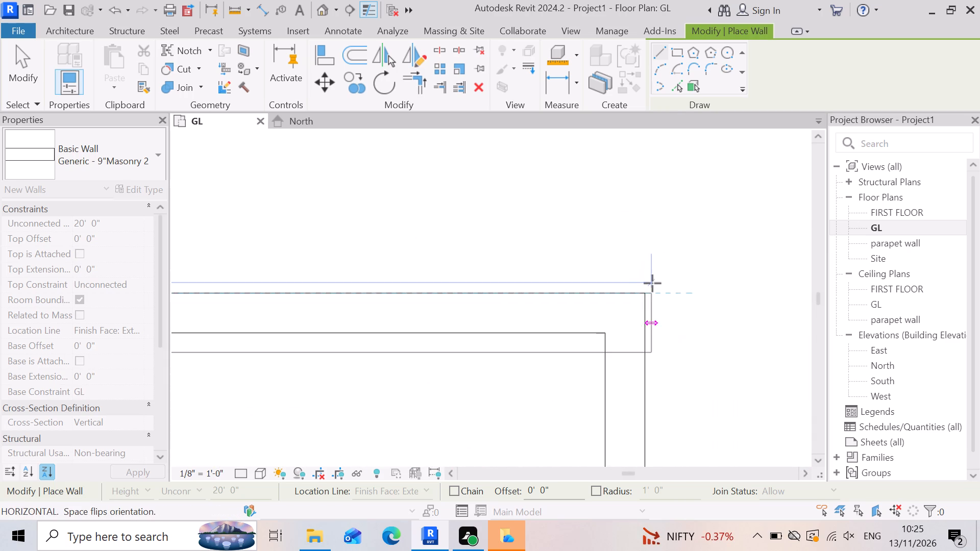
scroll(652, 283, "down", 8)
scroll(718, 297, "down", 4)
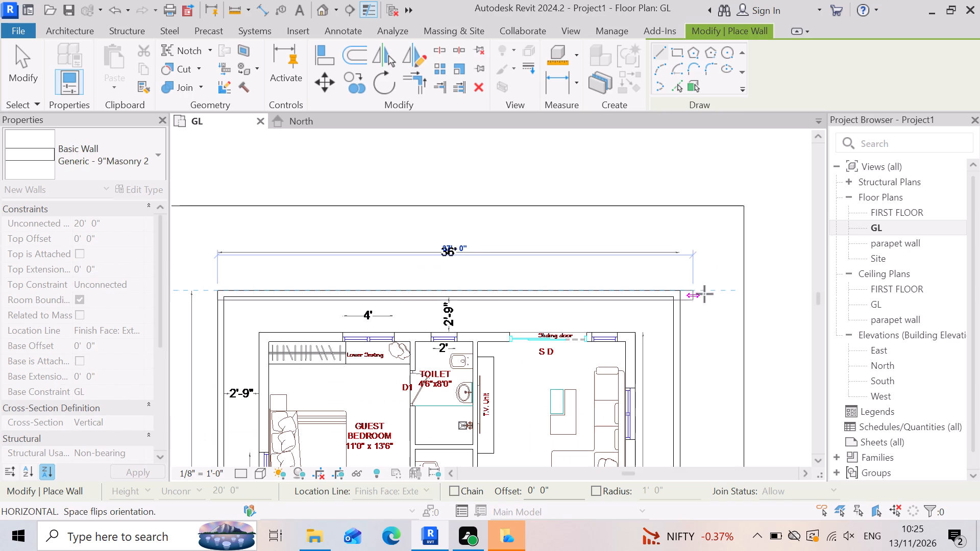
scroll(740, 283, "down", 3)
scroll(670, 294, "up", 10)
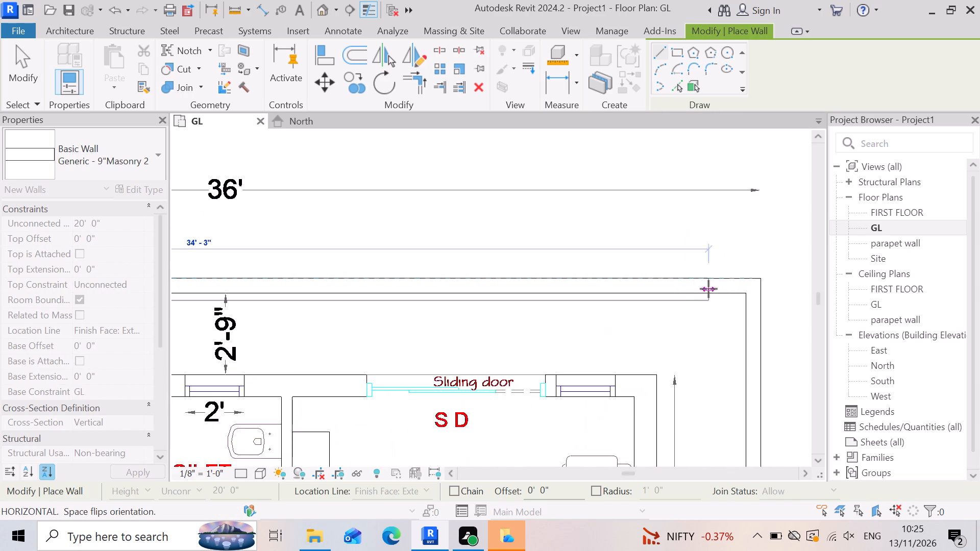
scroll(708, 289, "up", 8)
scroll(733, 298, "down", 4)
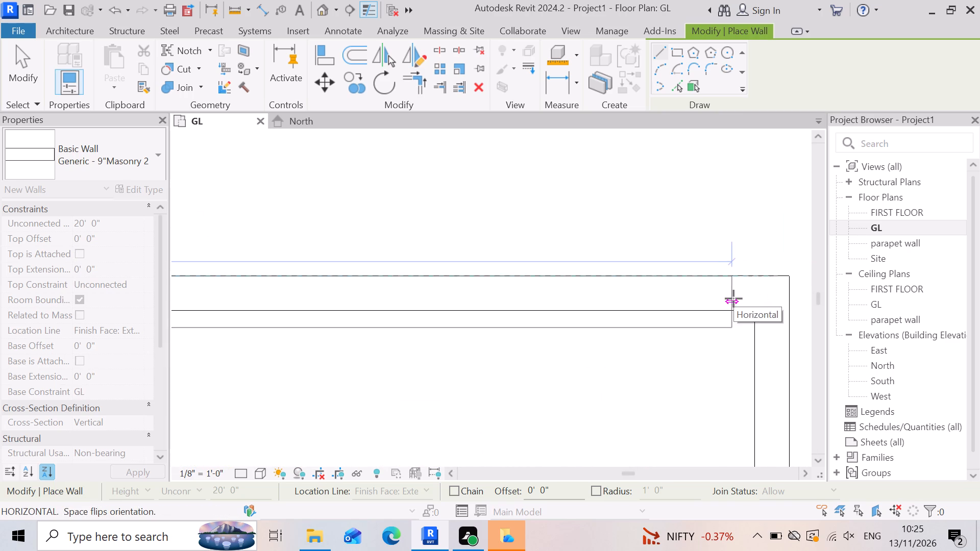
scroll(733, 298, "down", 2)
scroll(760, 297, "up", 3)
left_click(780, 292)
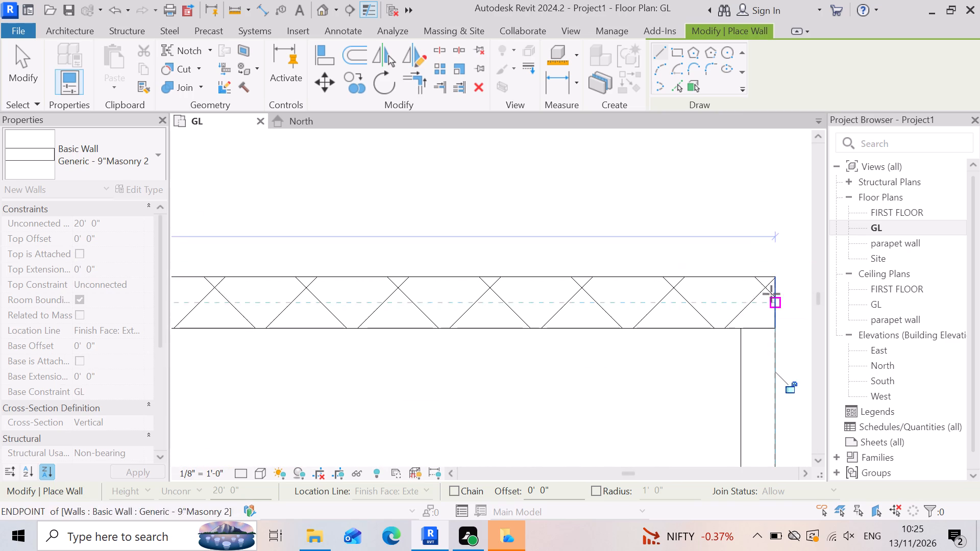
Draw the side boundary wall on the guest bedroom side down to the road line, flipped so its exterior face follows the outer boundary line.
scroll(752, 299, "down", 14)
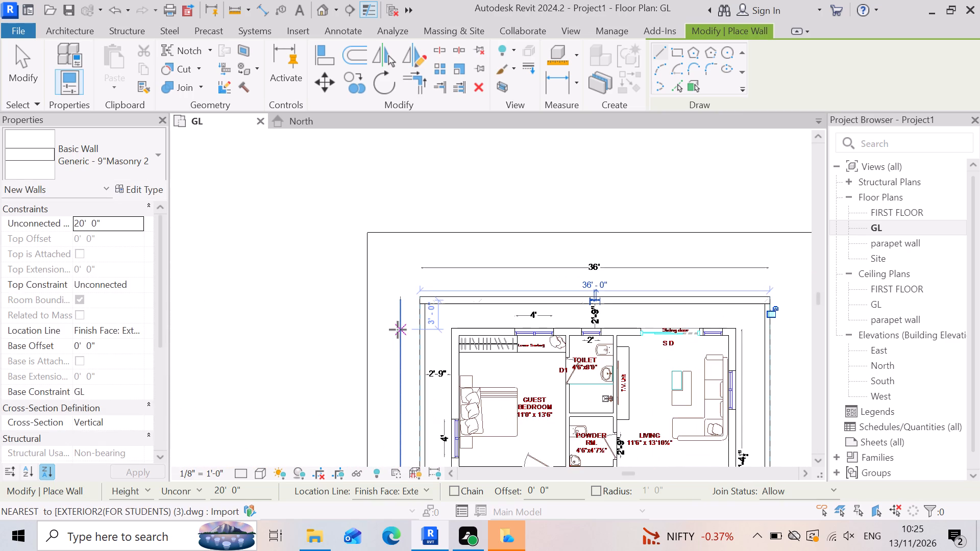
scroll(518, 282, "up", 2)
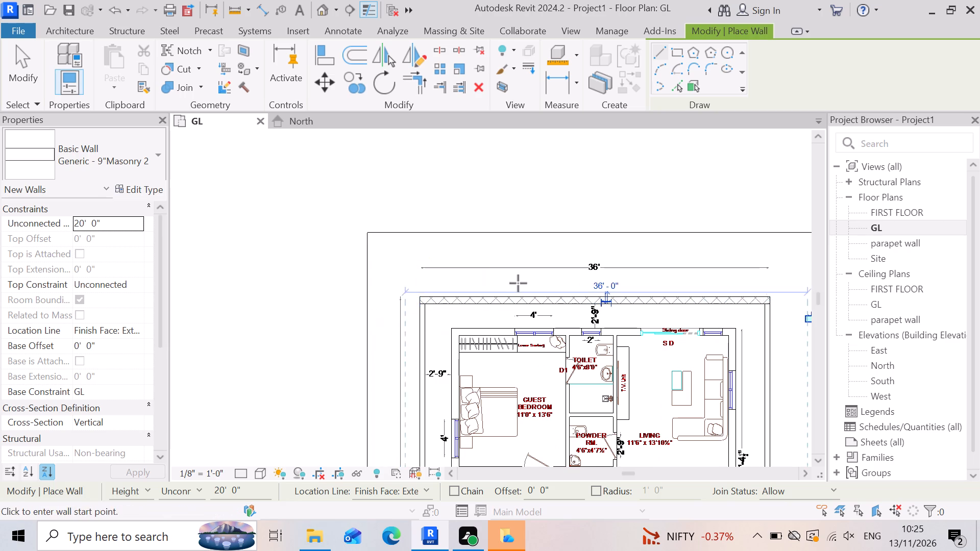
scroll(518, 283, "up", 3)
scroll(326, 345, "up", 9)
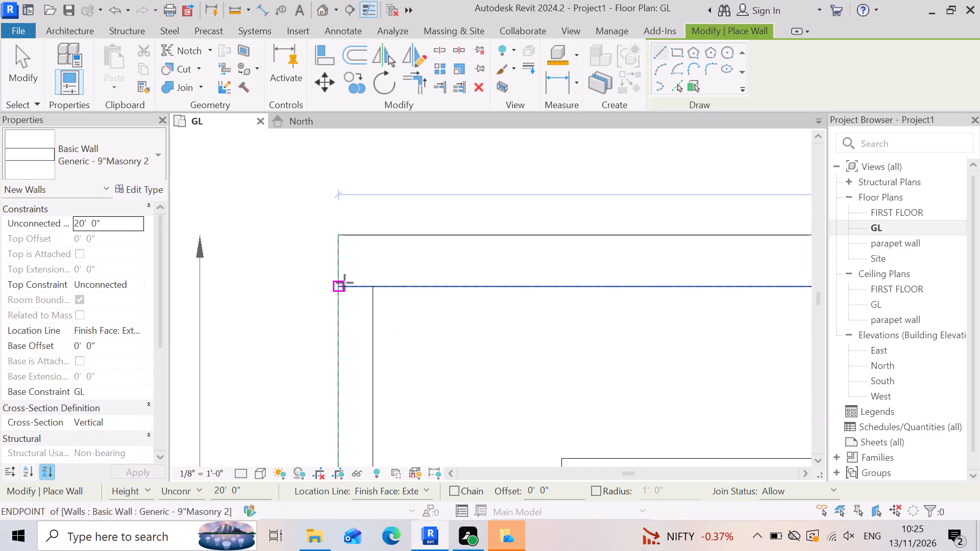
left_click(345, 283)
scroll(466, 268, "down", 9)
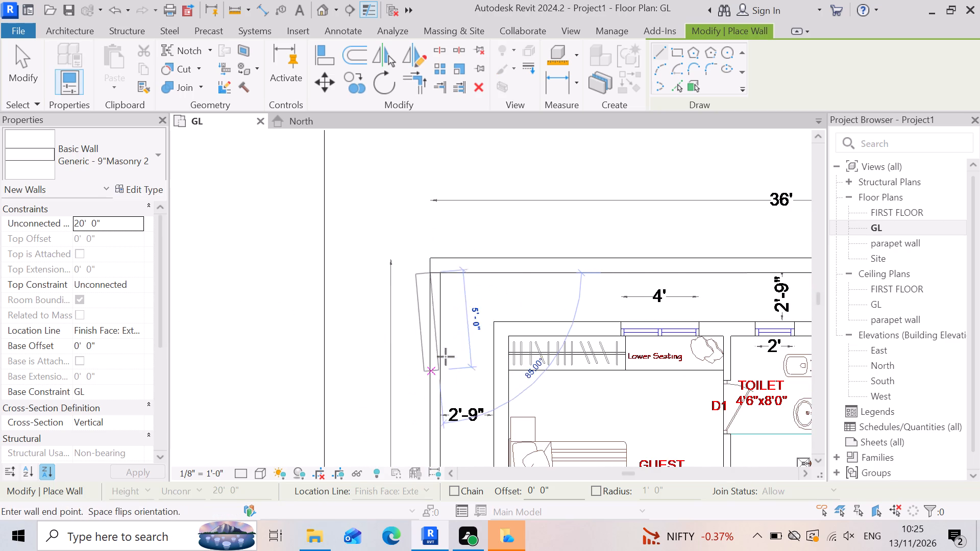
key("space")
scroll(447, 353, "down", 9)
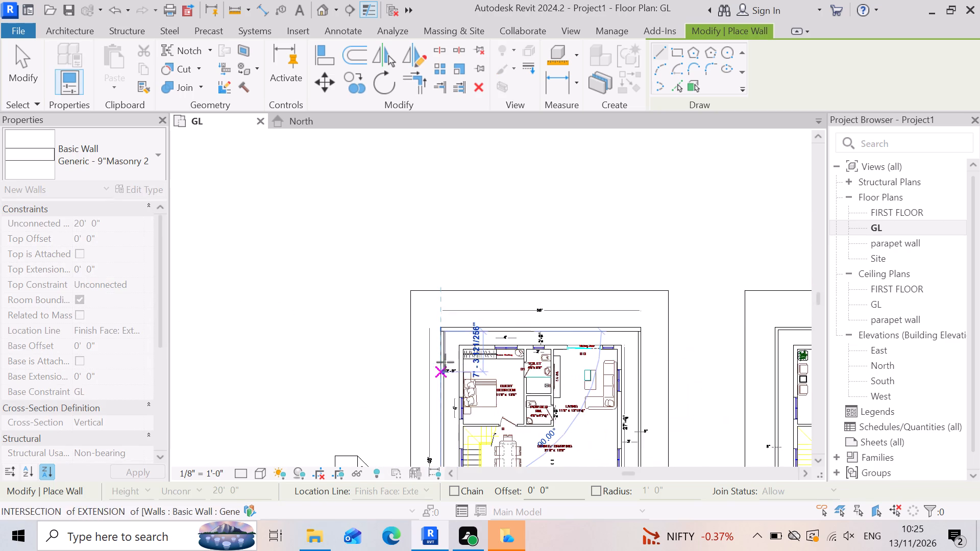
scroll(446, 361, "down", 8)
scroll(442, 448, "up", 5)
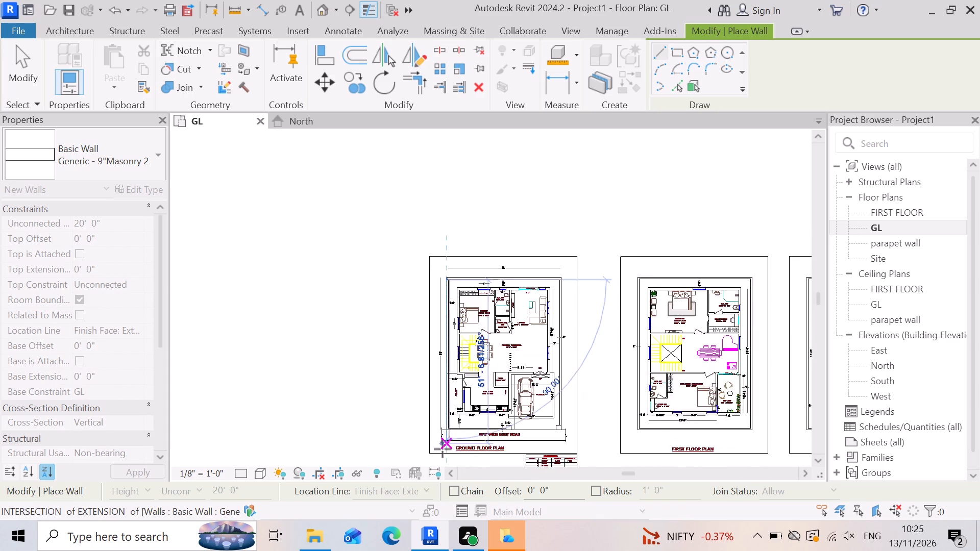
scroll(443, 449, "up", 10)
scroll(459, 396, "up", 7)
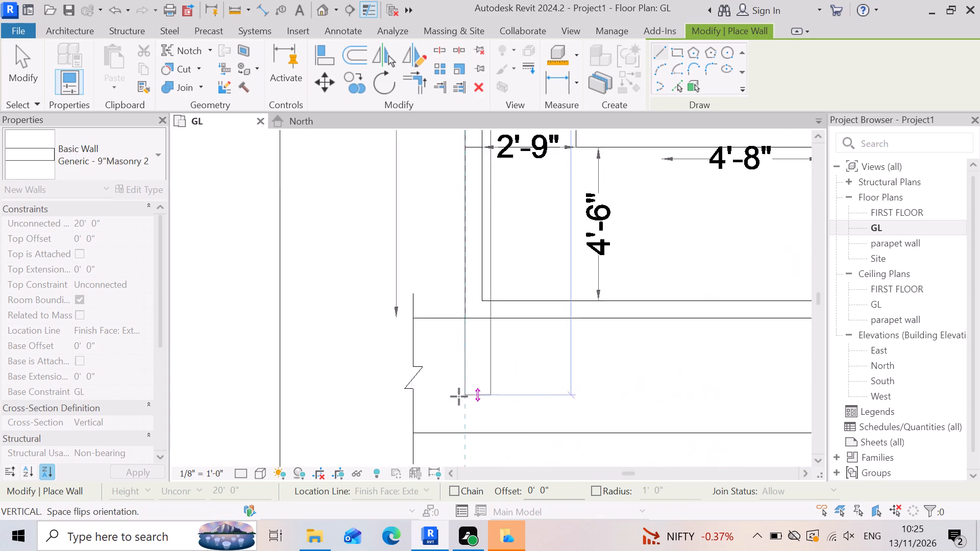
scroll(459, 338, "up", 6)
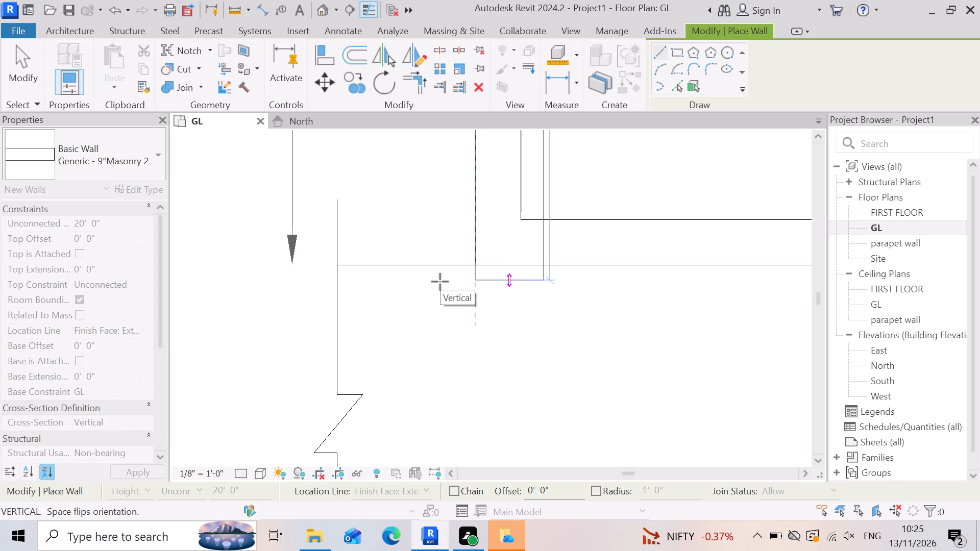
left_click(510, 270)
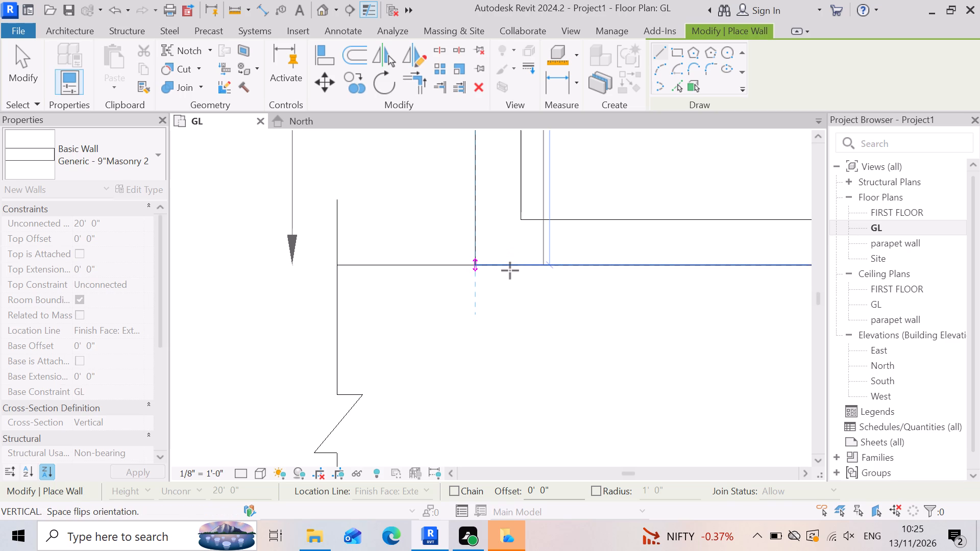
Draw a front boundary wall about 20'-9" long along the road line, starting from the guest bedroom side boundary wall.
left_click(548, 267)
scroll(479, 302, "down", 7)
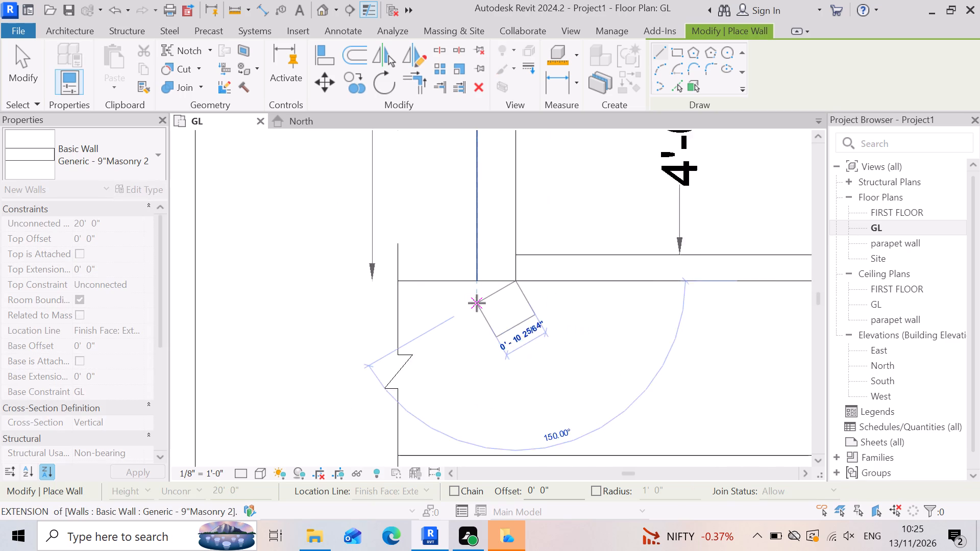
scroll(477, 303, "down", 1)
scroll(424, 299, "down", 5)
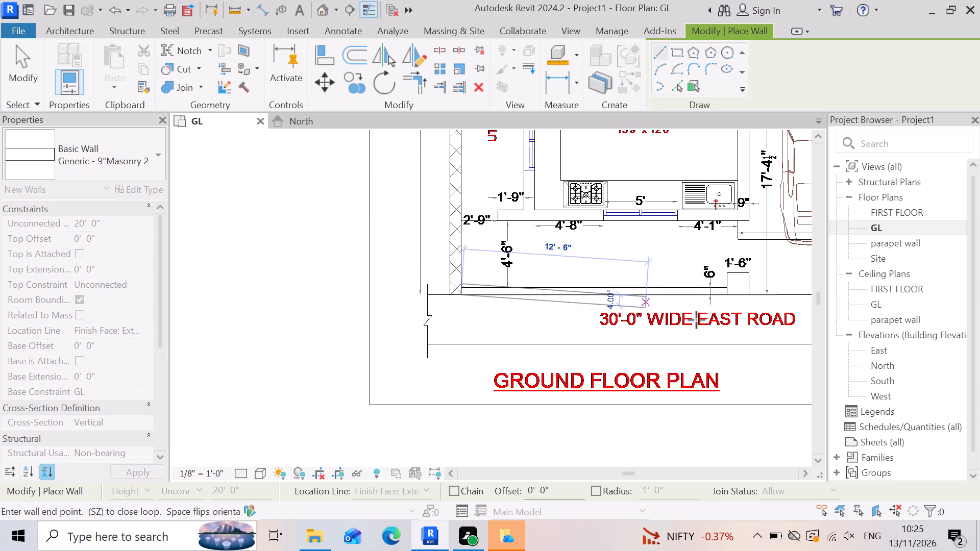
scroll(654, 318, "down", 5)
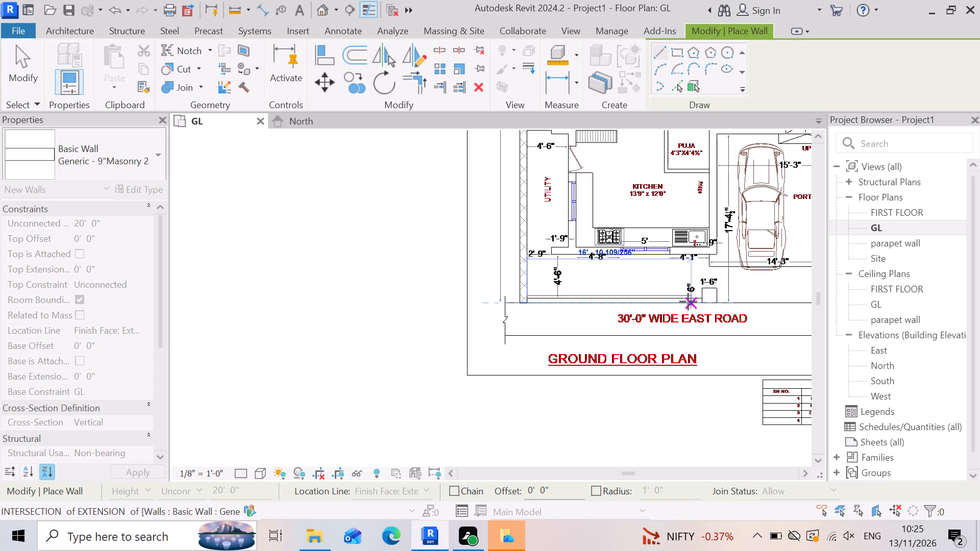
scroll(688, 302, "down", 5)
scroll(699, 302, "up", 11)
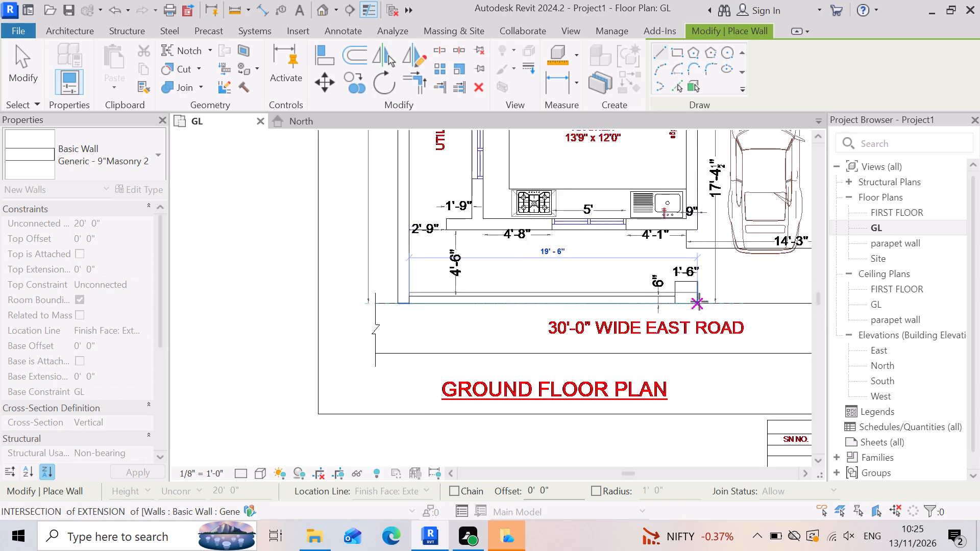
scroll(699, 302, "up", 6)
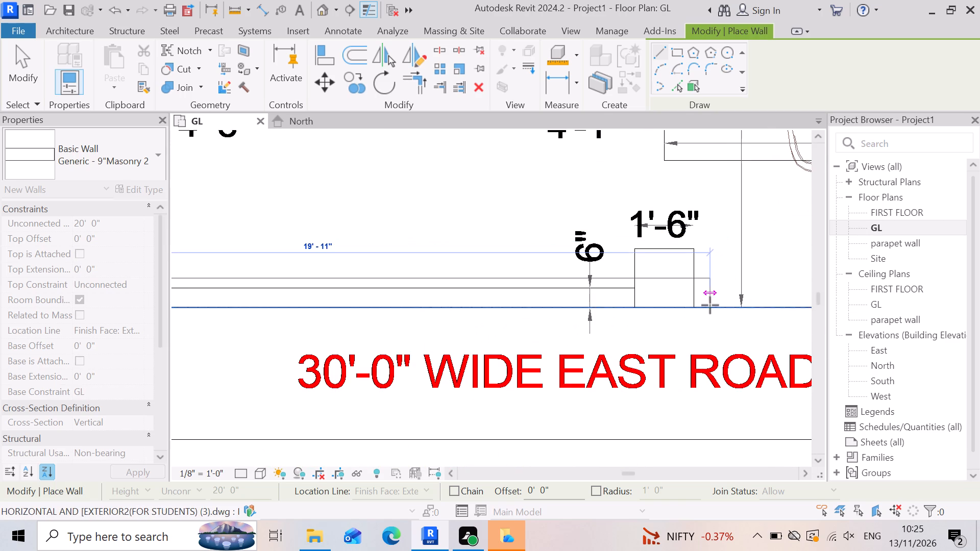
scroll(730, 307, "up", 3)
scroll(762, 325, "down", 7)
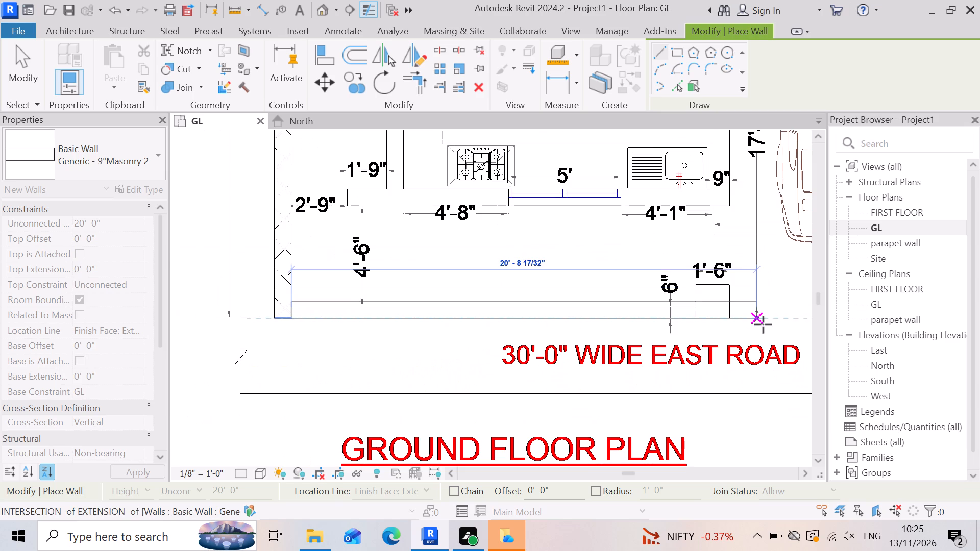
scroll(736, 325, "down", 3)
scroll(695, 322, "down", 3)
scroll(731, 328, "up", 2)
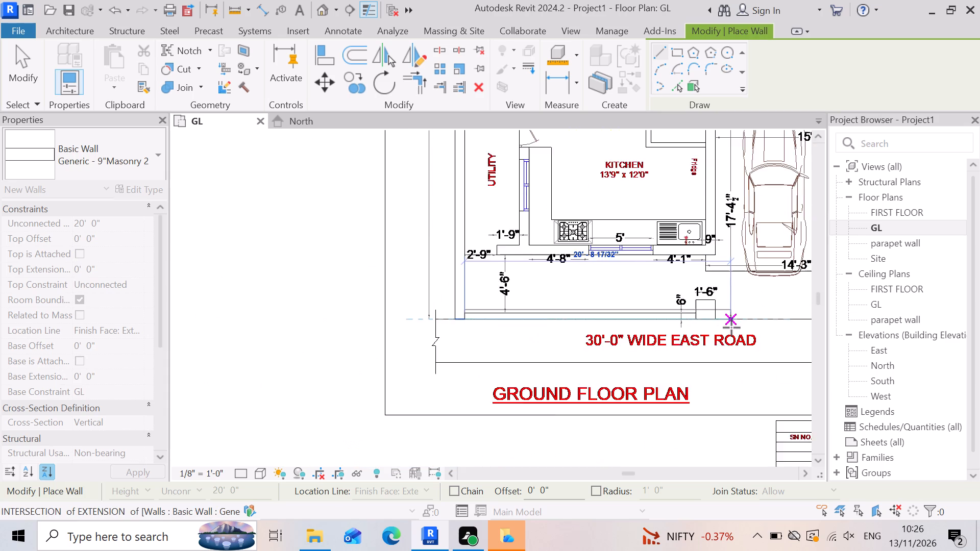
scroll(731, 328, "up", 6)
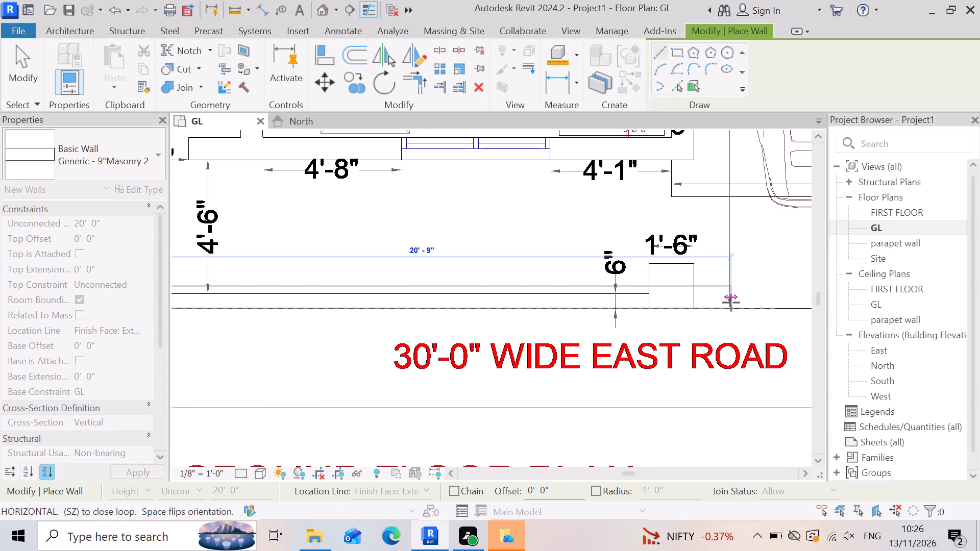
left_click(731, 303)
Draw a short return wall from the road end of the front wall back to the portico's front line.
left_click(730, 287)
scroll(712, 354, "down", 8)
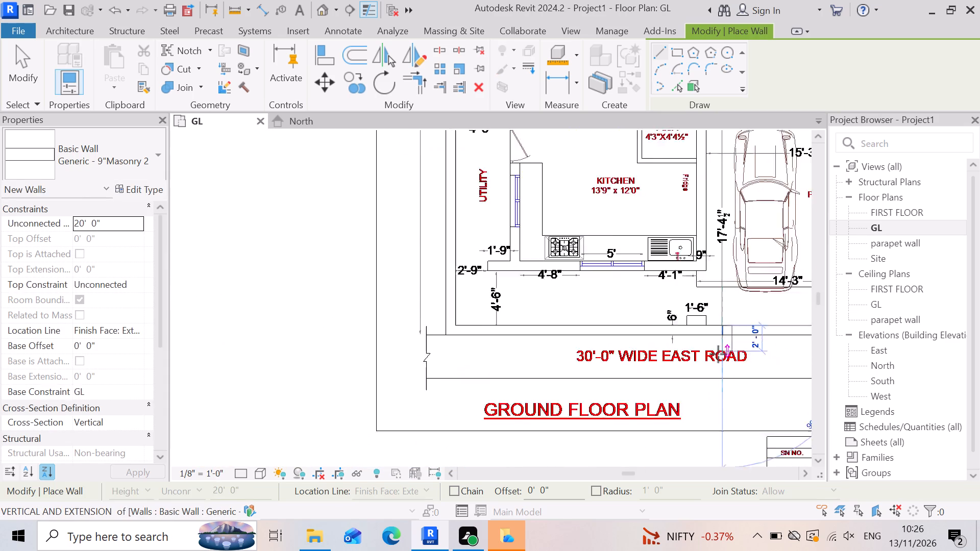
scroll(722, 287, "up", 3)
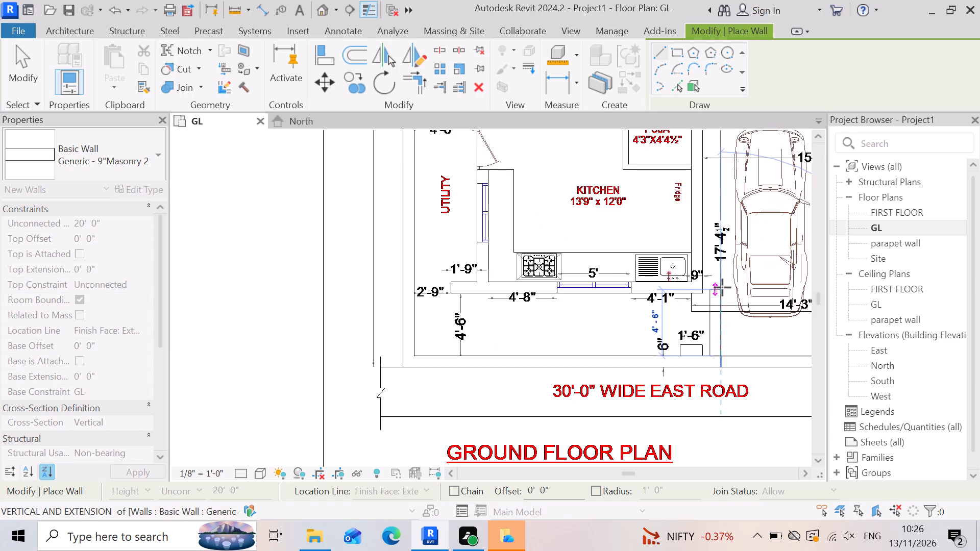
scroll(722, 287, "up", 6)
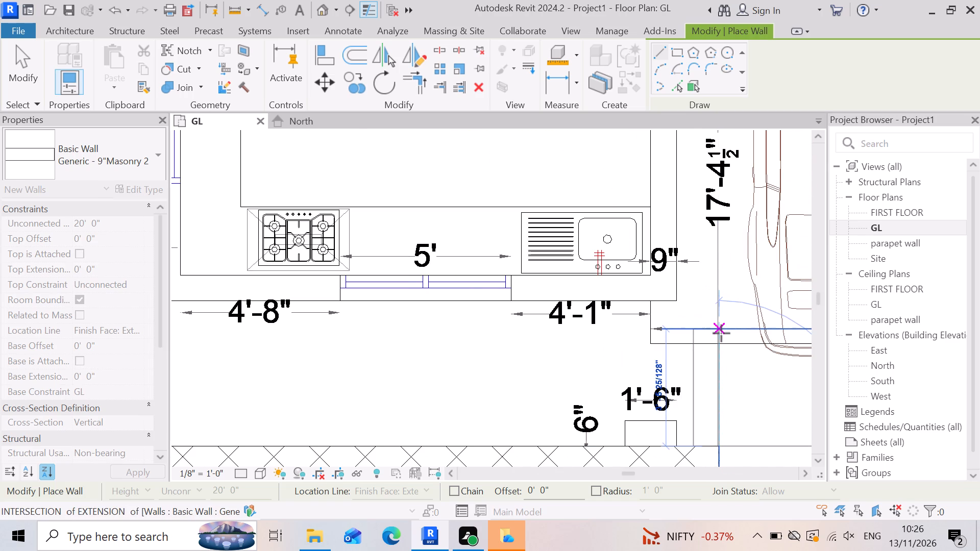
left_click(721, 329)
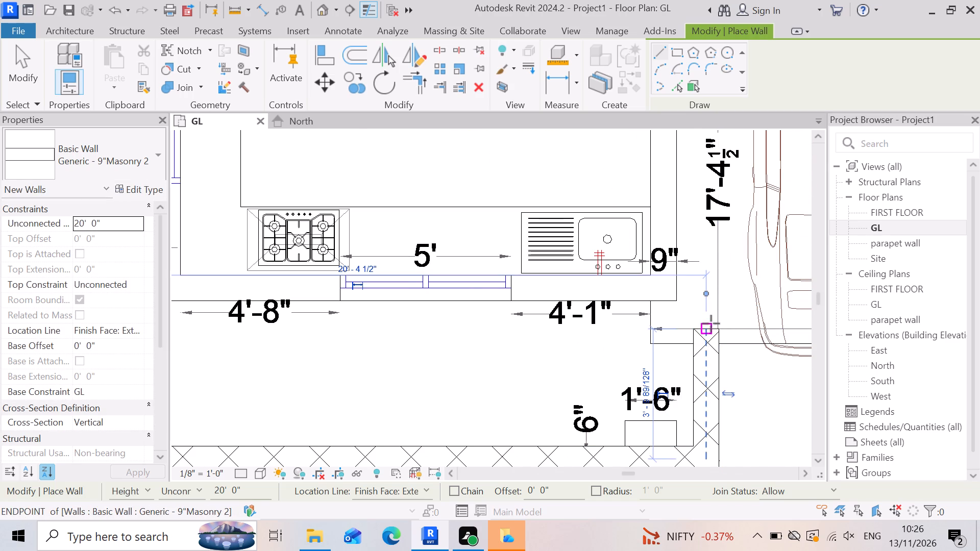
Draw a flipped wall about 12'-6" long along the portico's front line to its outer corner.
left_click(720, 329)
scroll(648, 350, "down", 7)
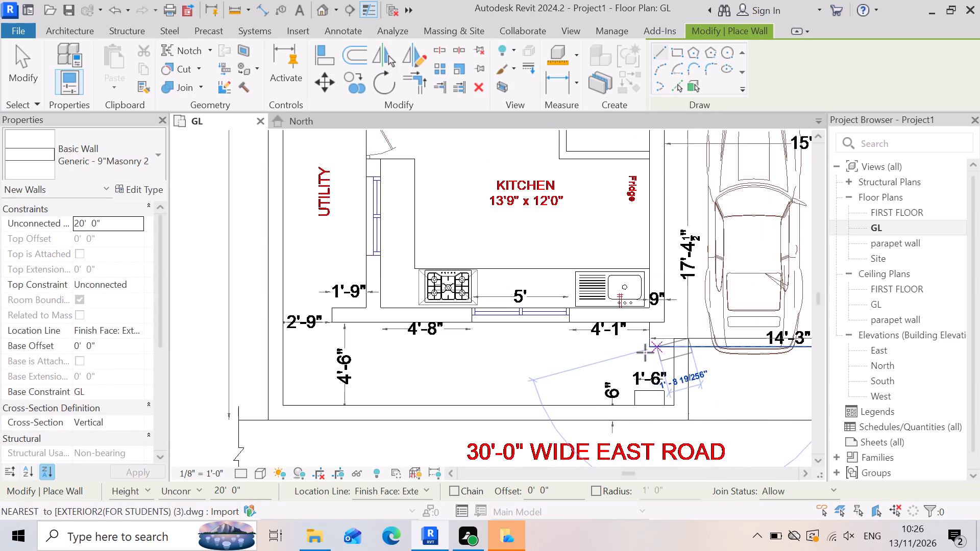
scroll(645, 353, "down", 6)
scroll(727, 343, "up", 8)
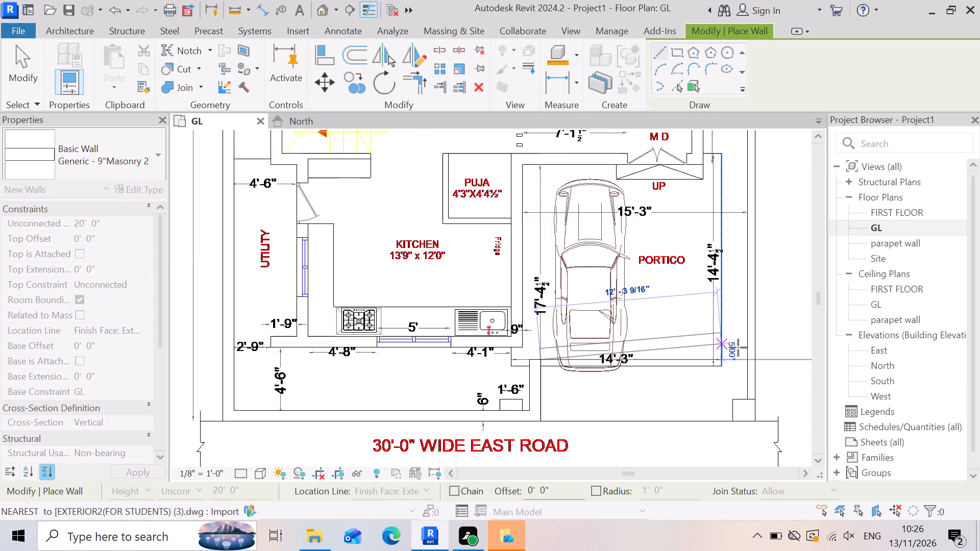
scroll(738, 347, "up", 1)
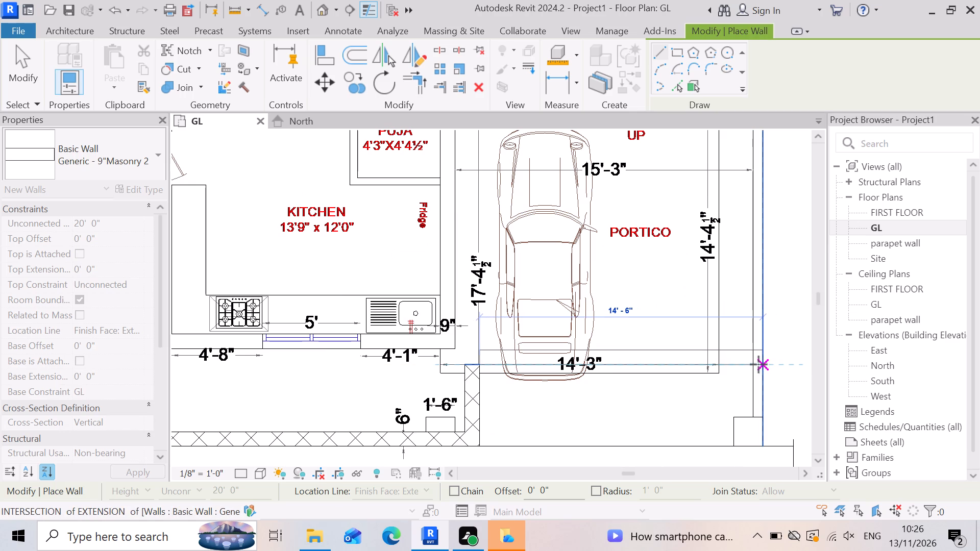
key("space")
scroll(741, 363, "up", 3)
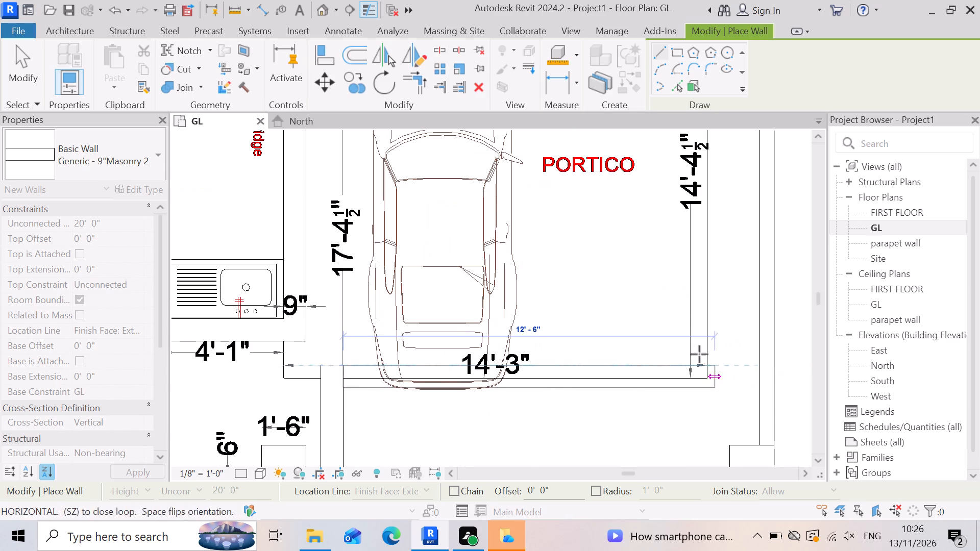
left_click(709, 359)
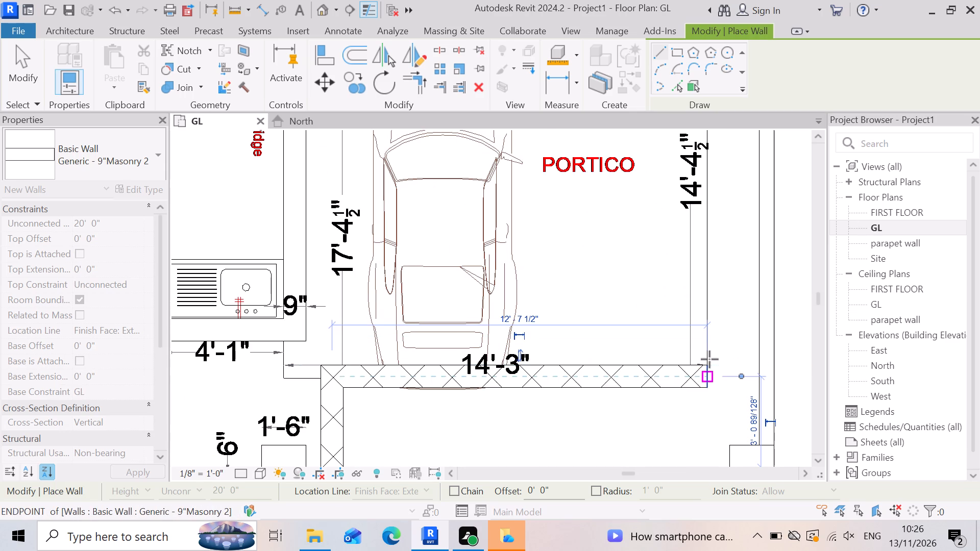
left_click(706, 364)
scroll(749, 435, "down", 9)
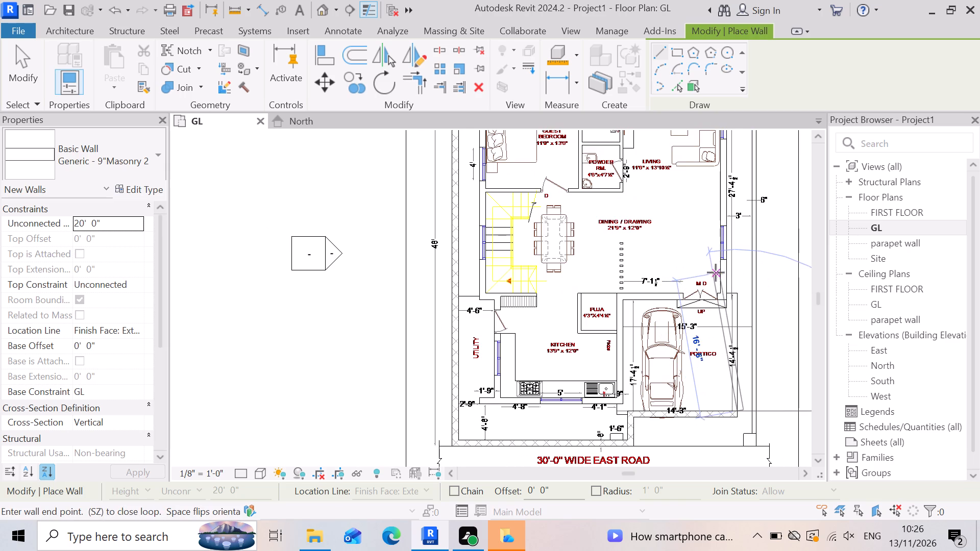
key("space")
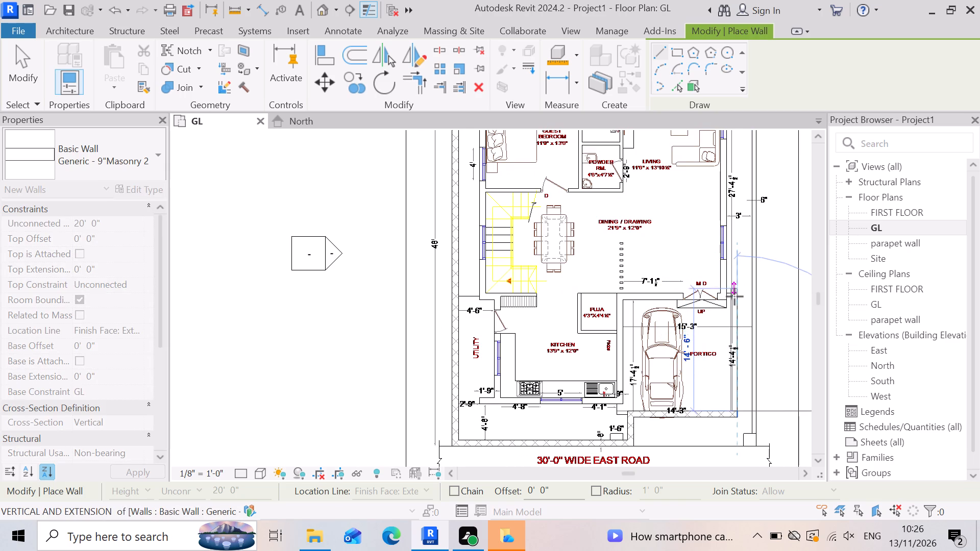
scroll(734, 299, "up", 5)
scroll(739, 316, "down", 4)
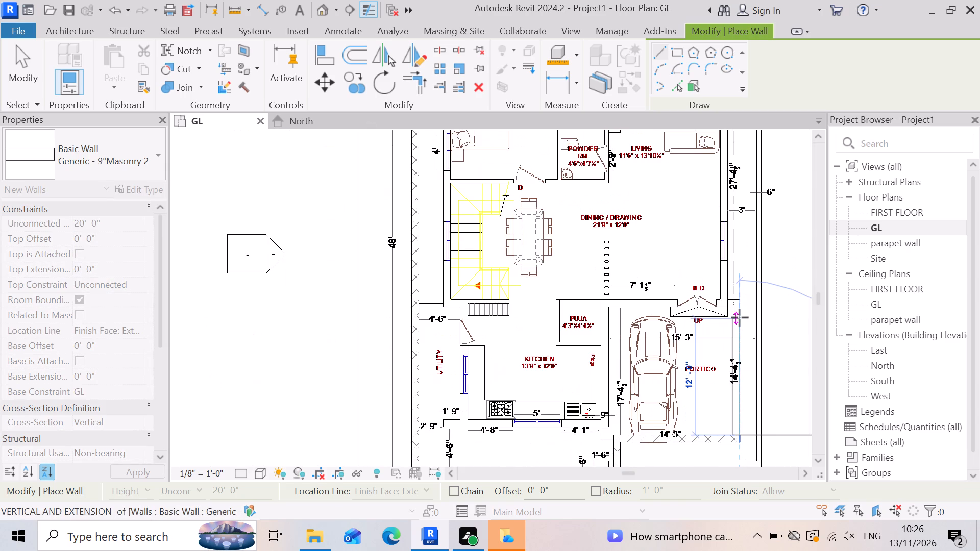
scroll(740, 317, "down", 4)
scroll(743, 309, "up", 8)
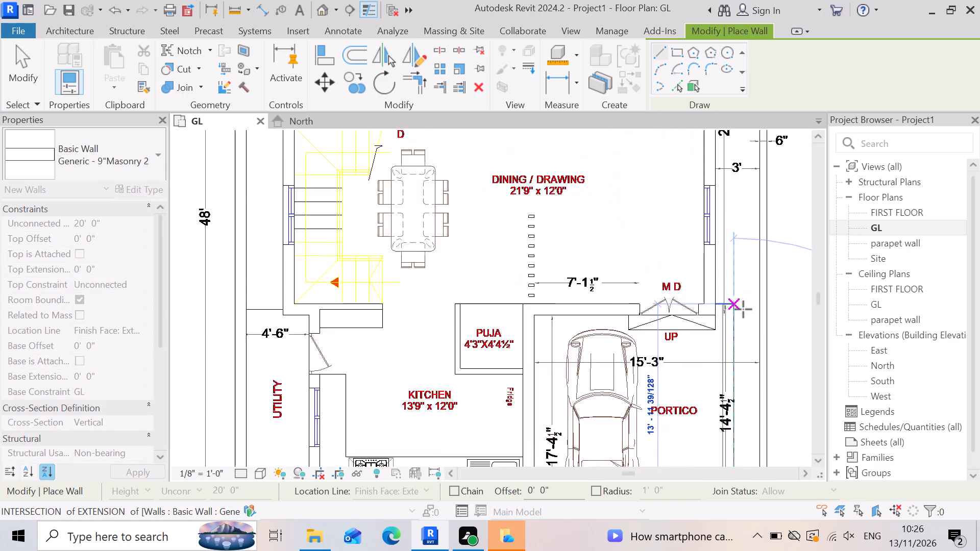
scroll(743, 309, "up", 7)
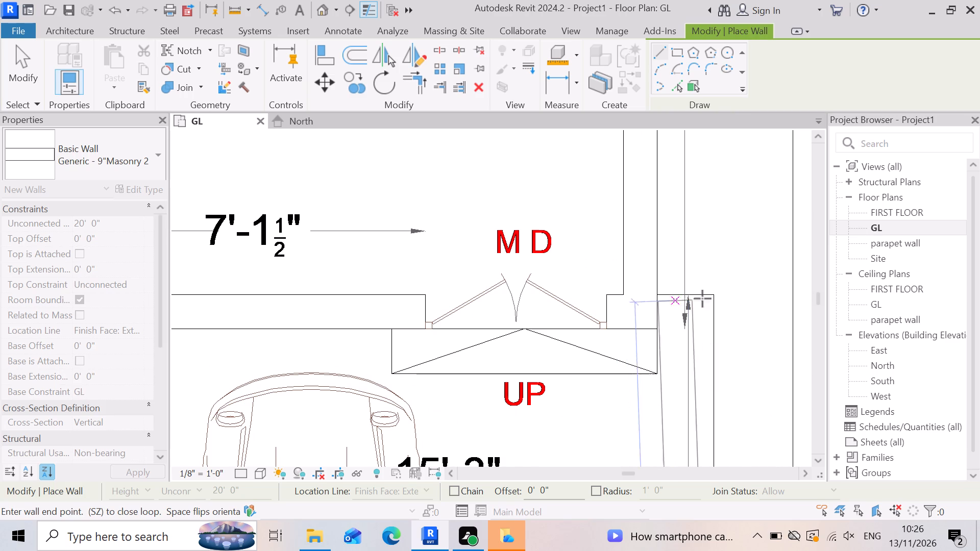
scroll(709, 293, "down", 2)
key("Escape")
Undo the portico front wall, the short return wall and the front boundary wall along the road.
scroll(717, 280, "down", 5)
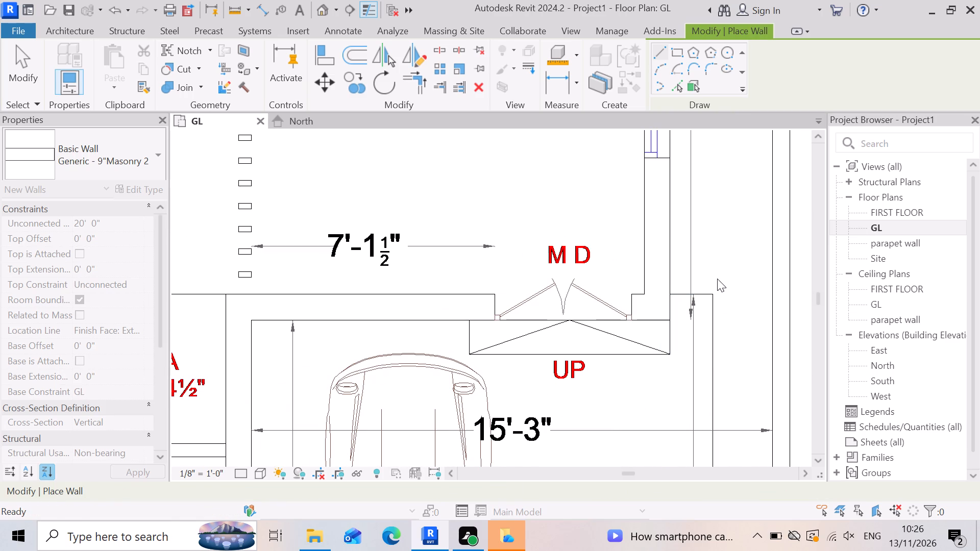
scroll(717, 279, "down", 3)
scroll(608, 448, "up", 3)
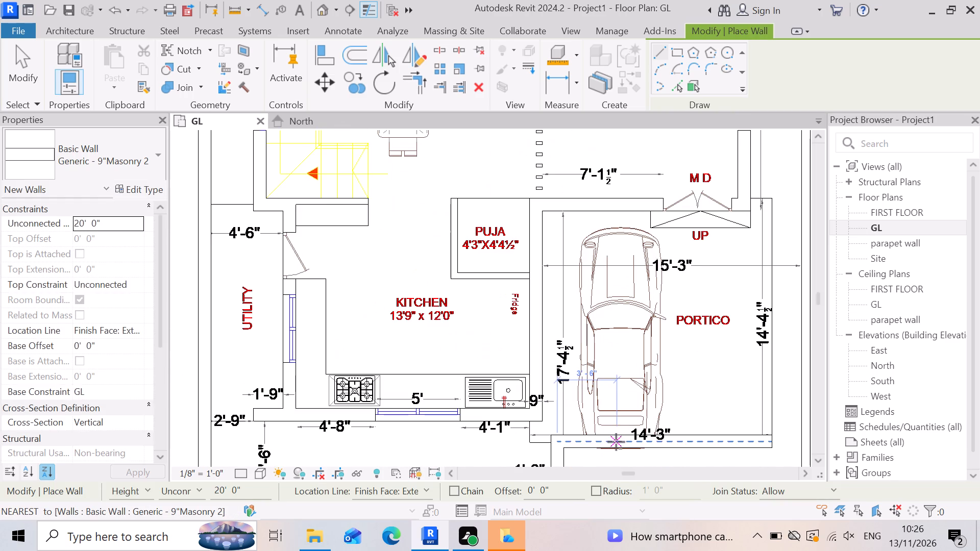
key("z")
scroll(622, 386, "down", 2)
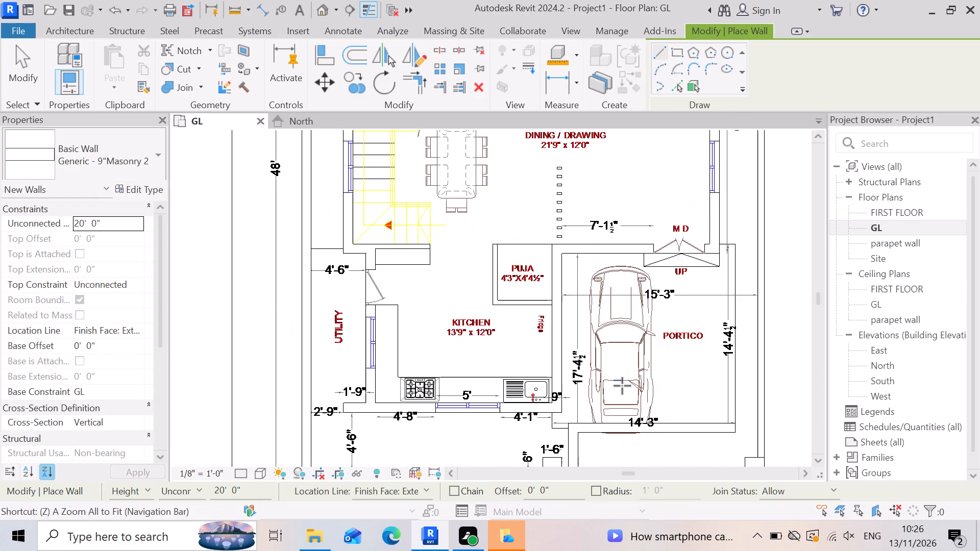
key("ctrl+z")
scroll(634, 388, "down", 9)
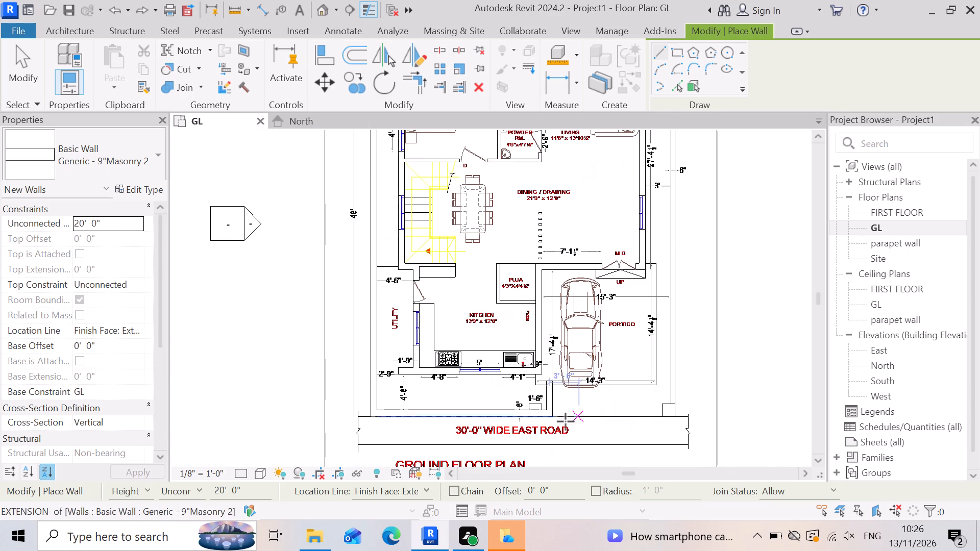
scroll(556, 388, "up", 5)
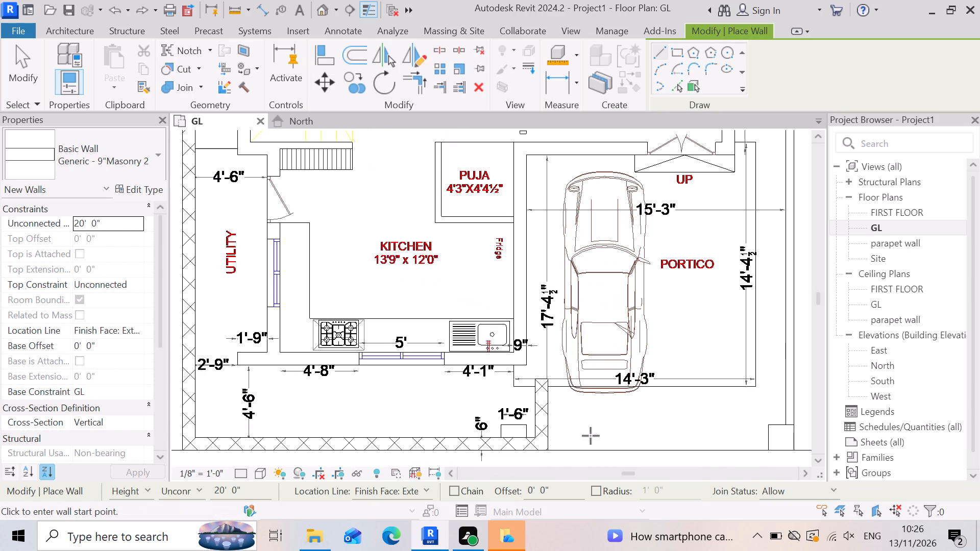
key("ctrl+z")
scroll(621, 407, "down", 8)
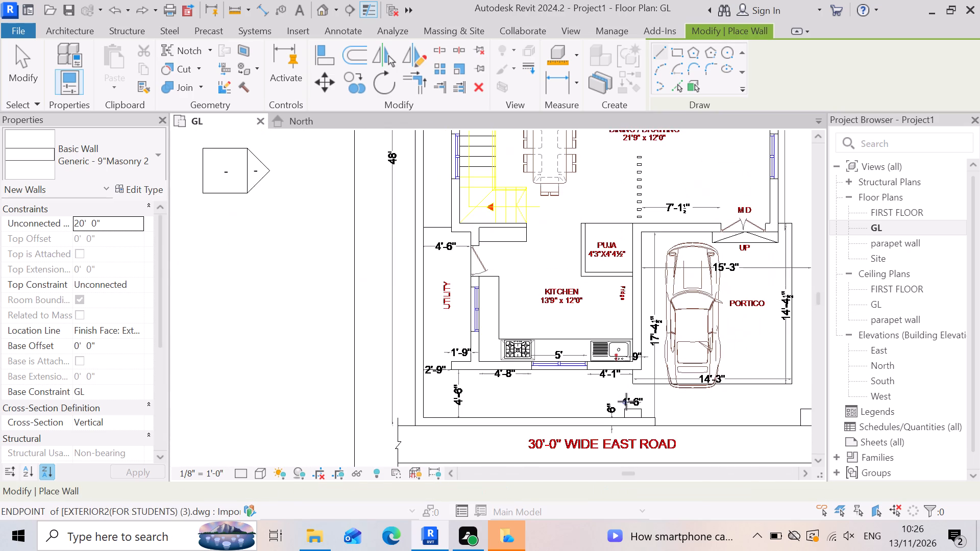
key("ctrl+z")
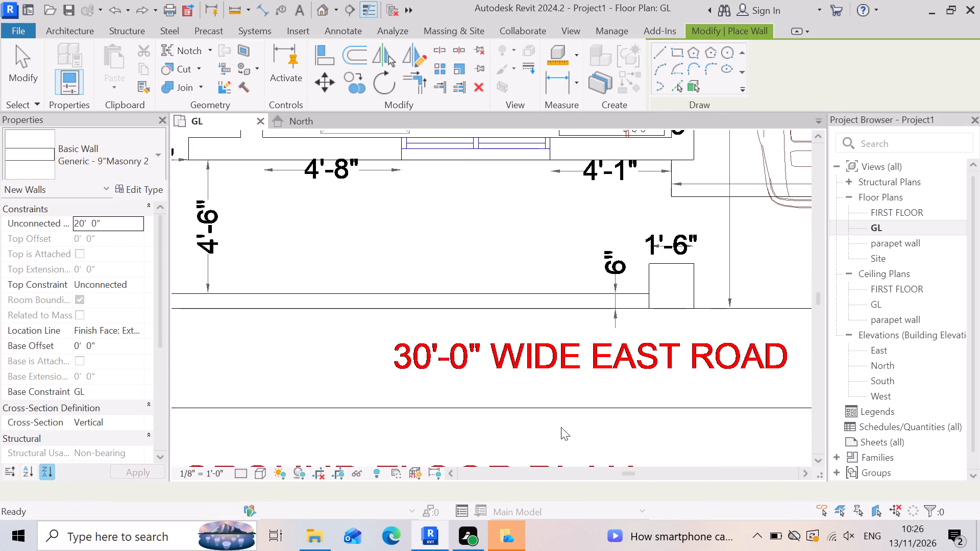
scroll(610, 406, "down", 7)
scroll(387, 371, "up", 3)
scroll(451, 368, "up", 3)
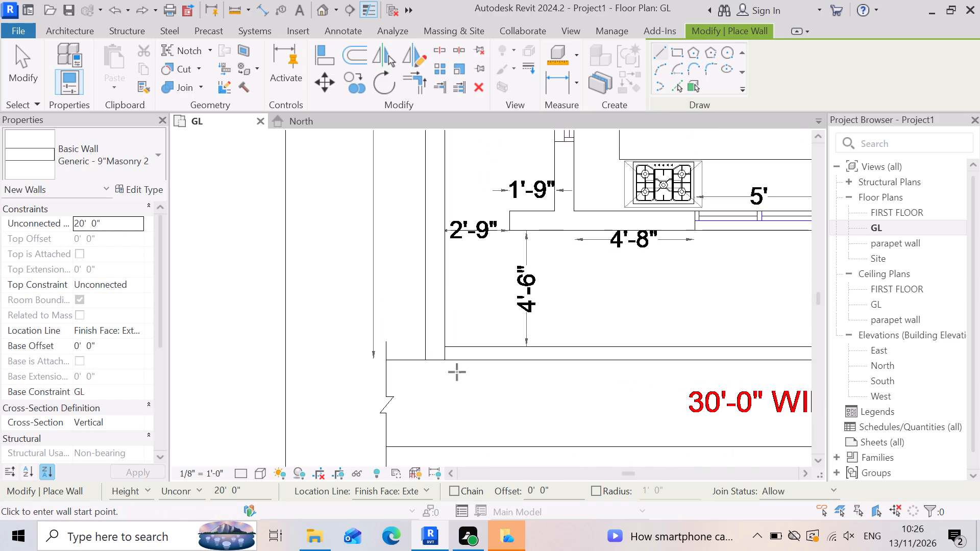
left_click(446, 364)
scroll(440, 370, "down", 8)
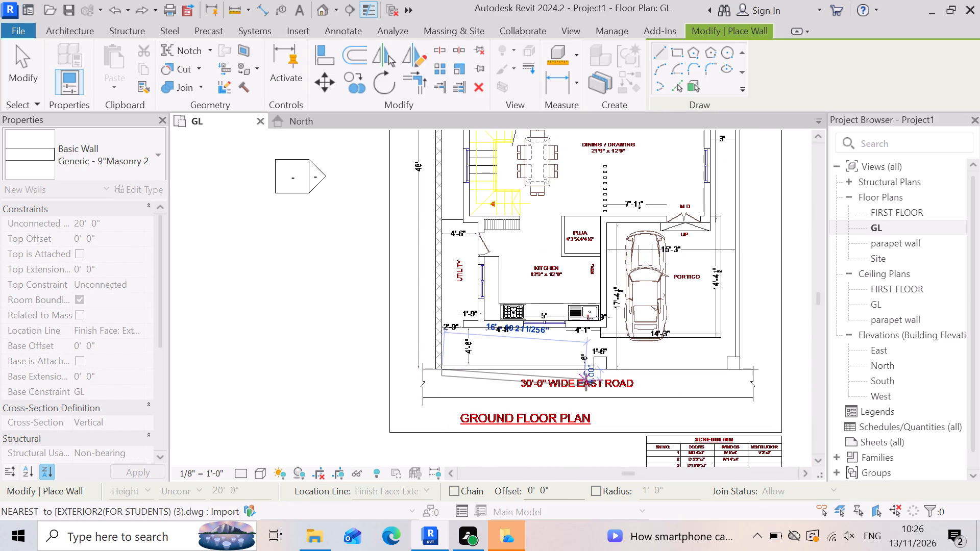
Undo the side boundary wall on the guest bedroom side.
key("ctrl+z")
key("ctrl+z")
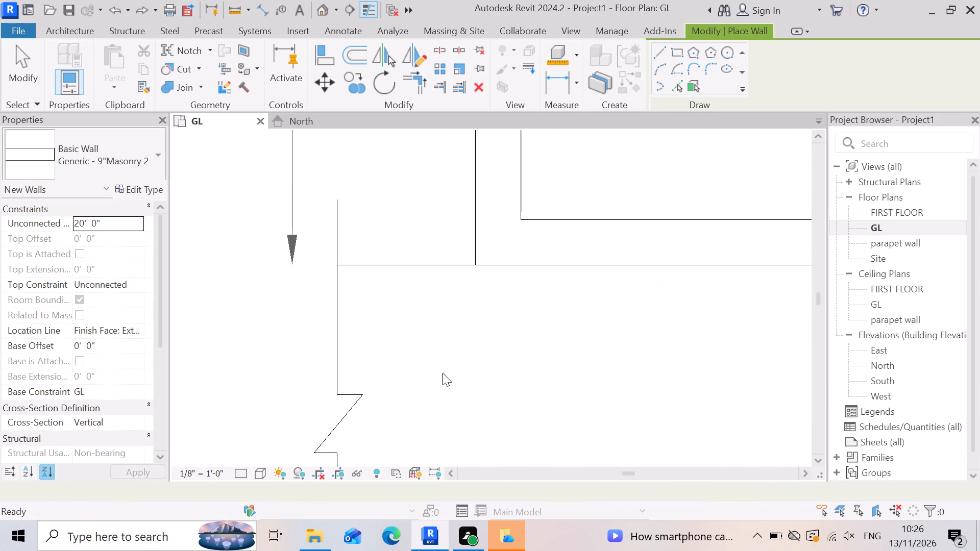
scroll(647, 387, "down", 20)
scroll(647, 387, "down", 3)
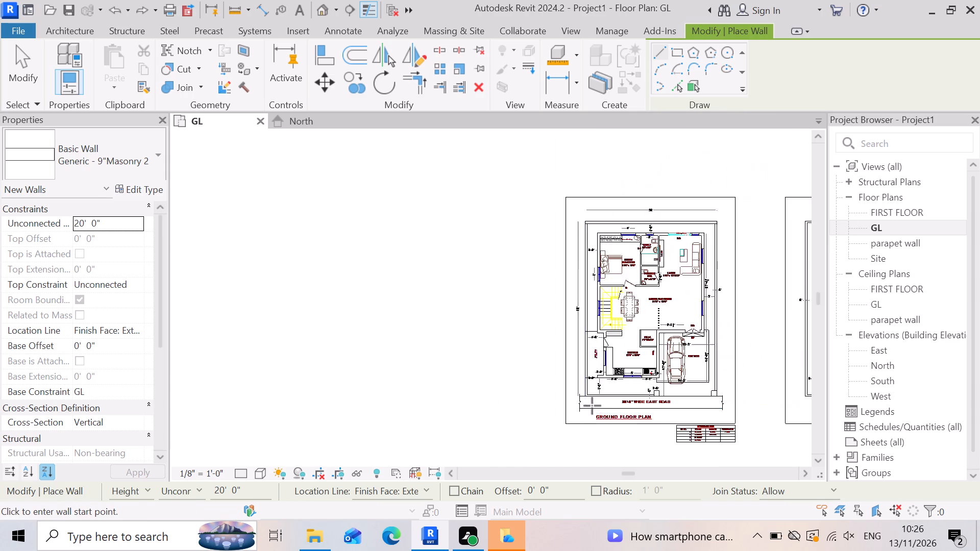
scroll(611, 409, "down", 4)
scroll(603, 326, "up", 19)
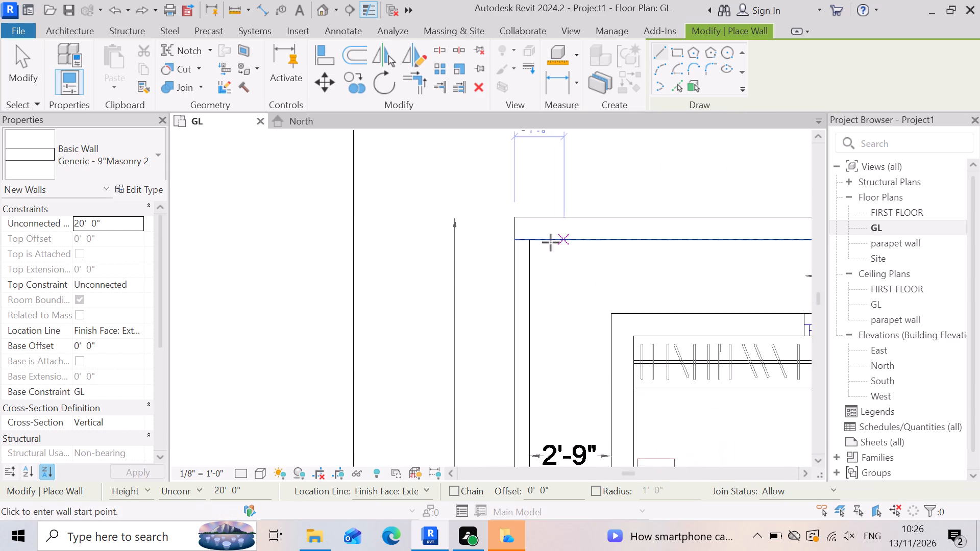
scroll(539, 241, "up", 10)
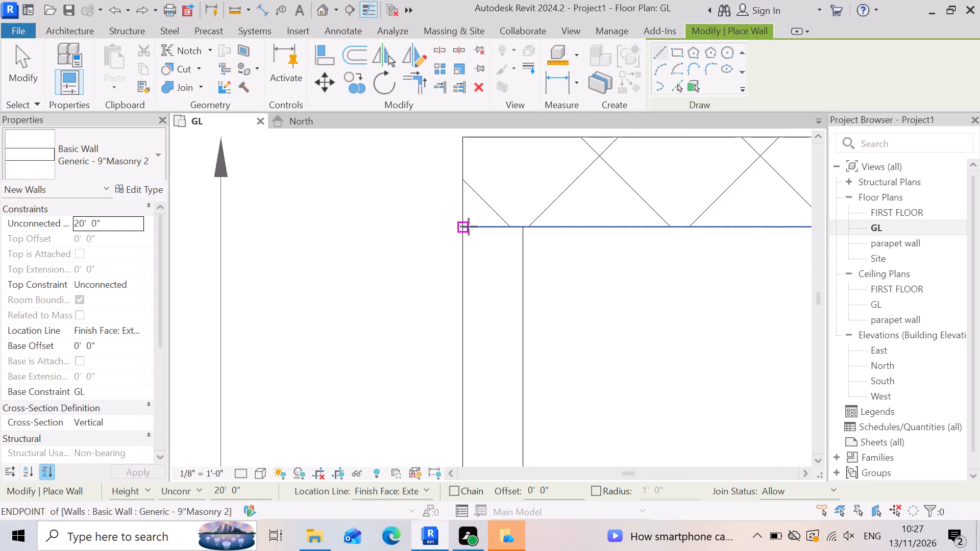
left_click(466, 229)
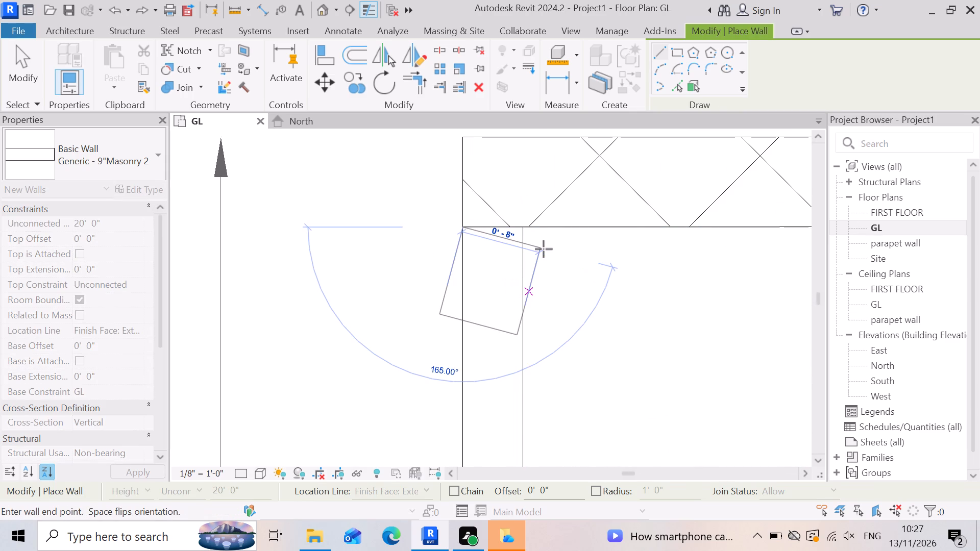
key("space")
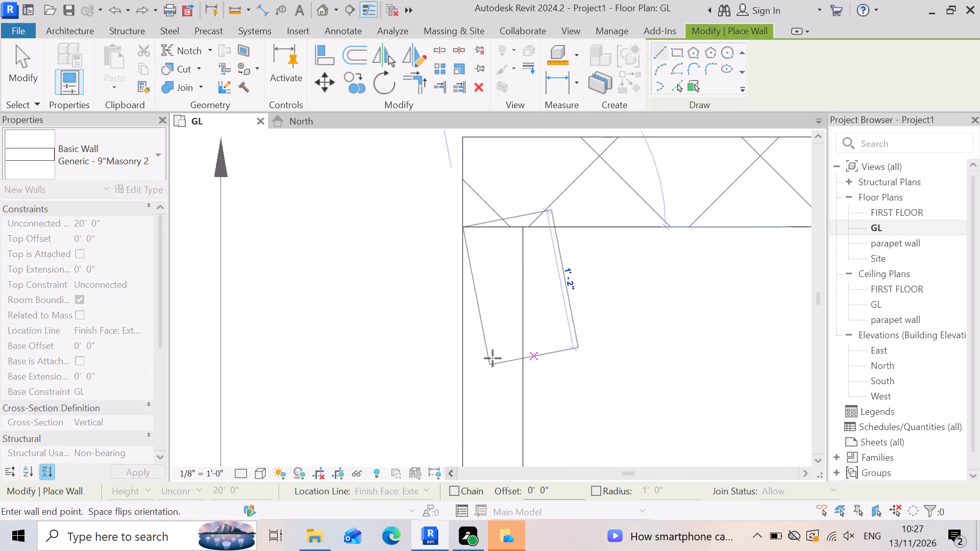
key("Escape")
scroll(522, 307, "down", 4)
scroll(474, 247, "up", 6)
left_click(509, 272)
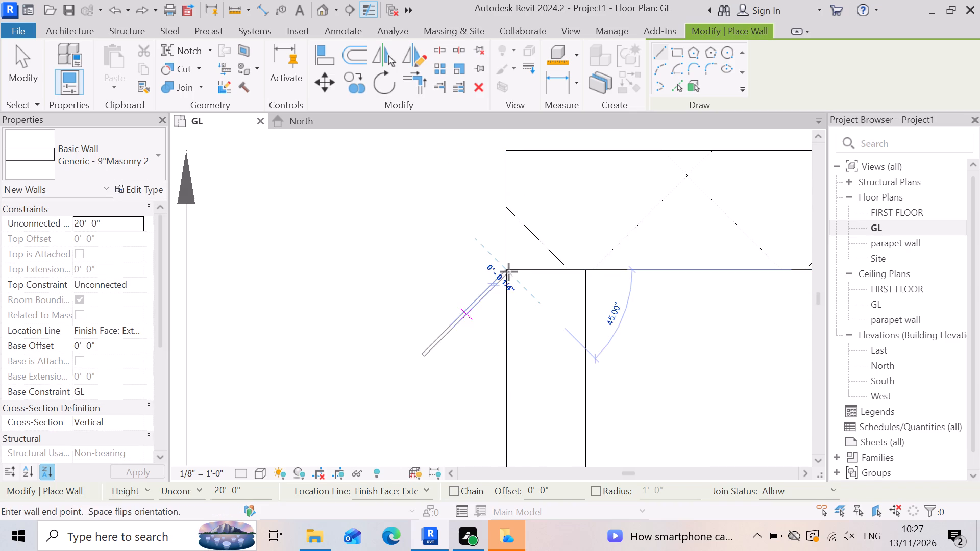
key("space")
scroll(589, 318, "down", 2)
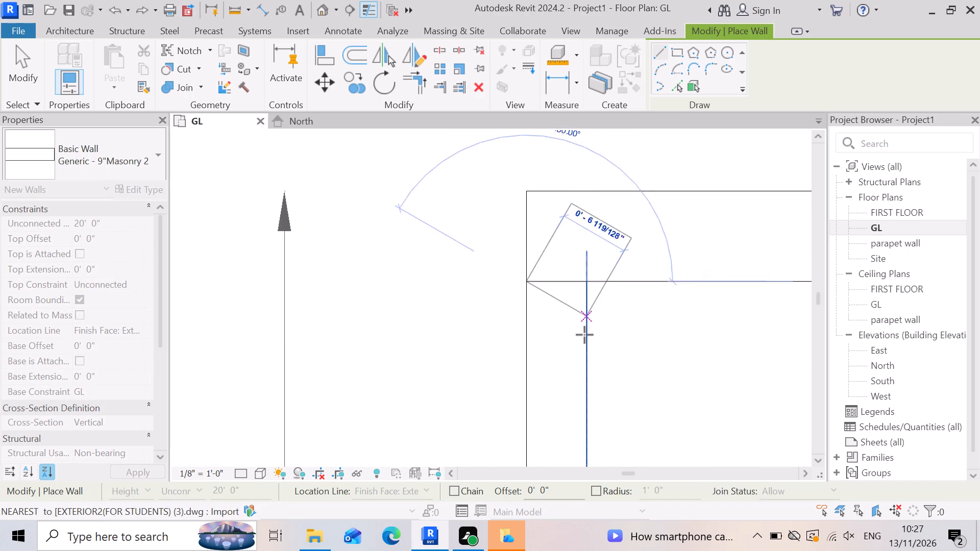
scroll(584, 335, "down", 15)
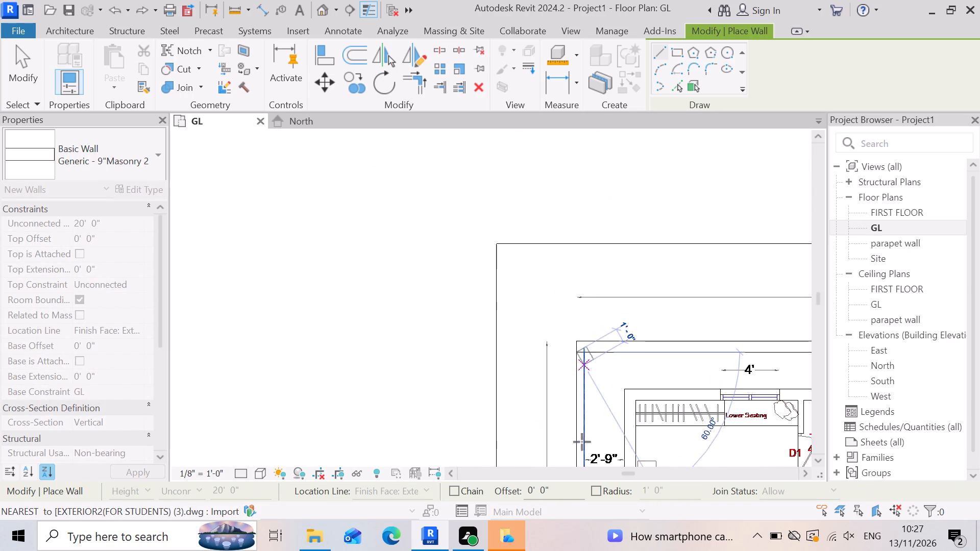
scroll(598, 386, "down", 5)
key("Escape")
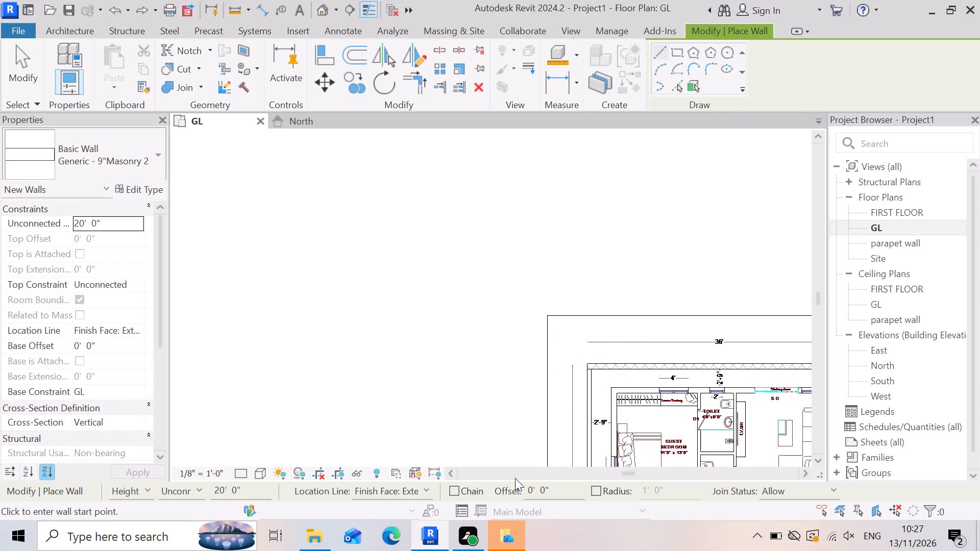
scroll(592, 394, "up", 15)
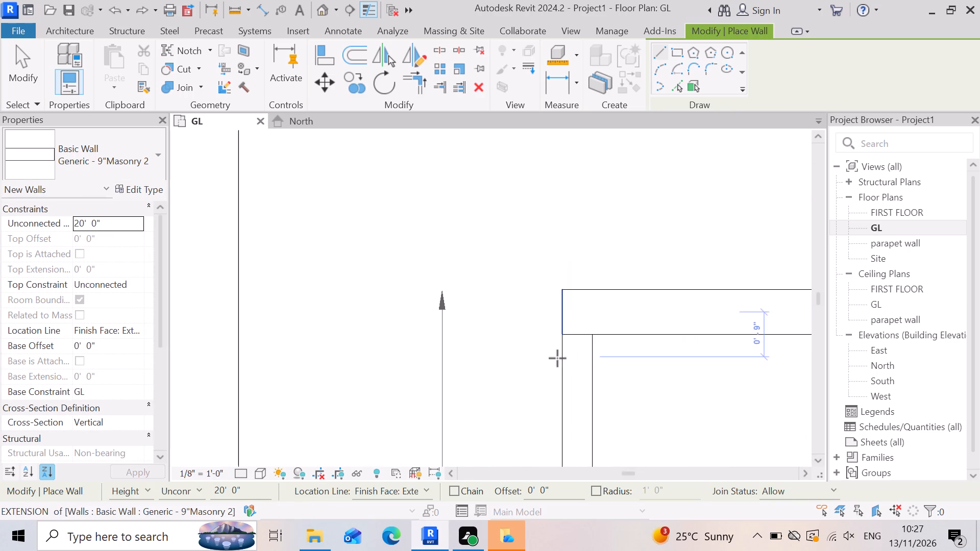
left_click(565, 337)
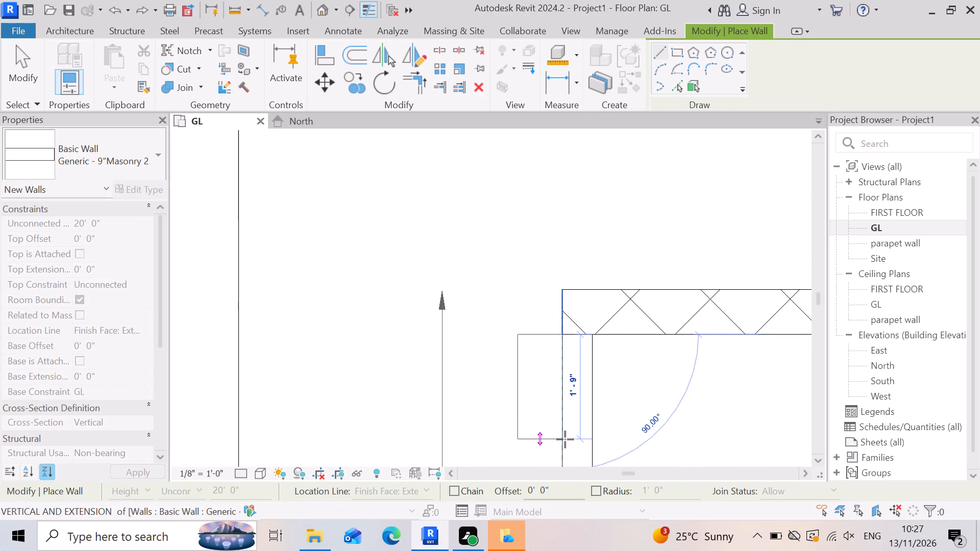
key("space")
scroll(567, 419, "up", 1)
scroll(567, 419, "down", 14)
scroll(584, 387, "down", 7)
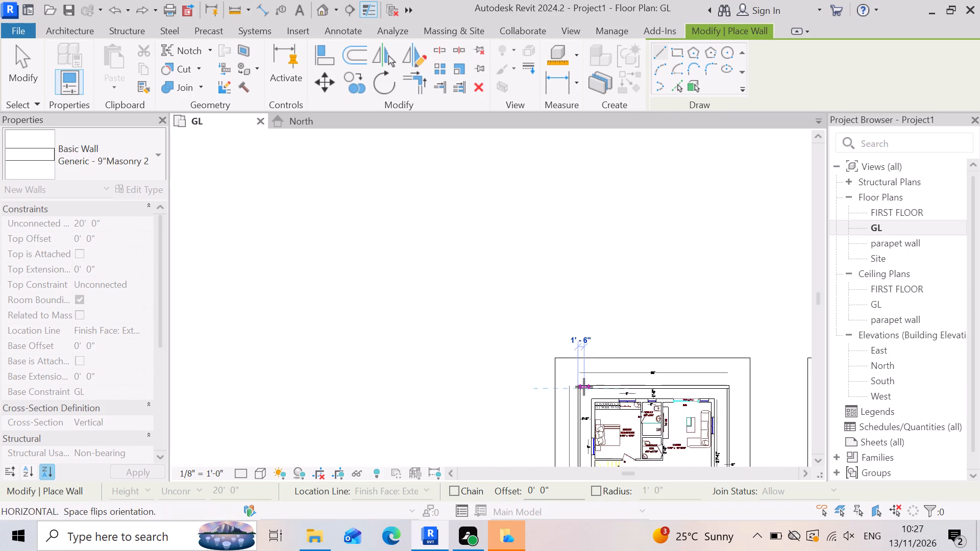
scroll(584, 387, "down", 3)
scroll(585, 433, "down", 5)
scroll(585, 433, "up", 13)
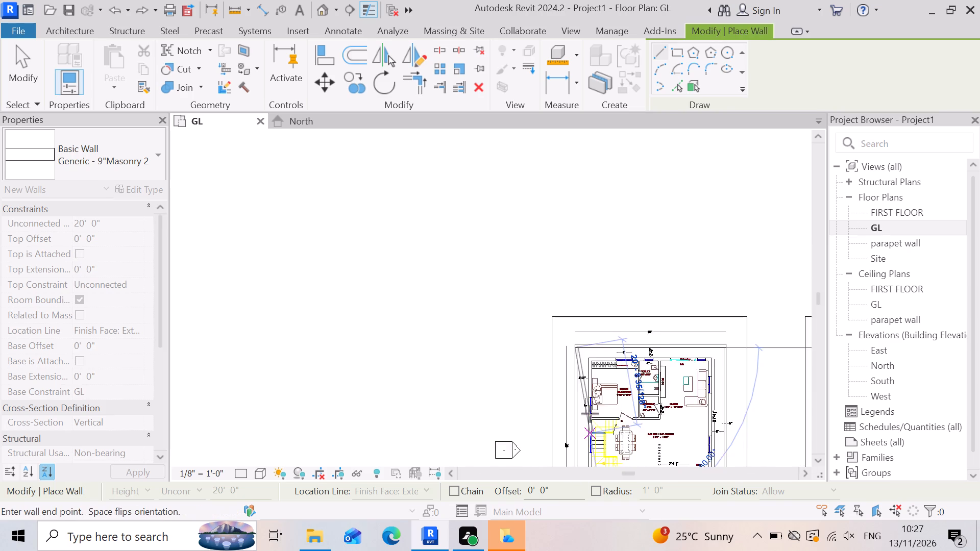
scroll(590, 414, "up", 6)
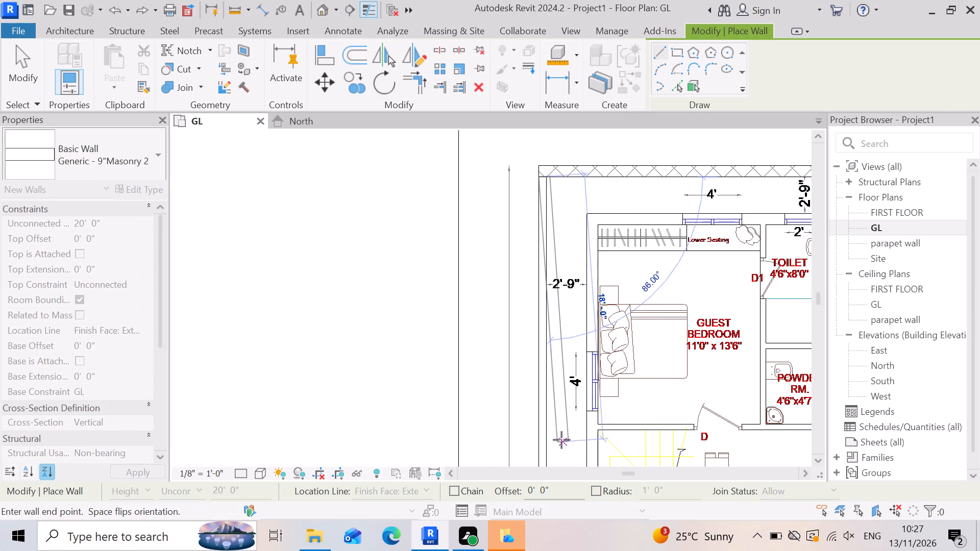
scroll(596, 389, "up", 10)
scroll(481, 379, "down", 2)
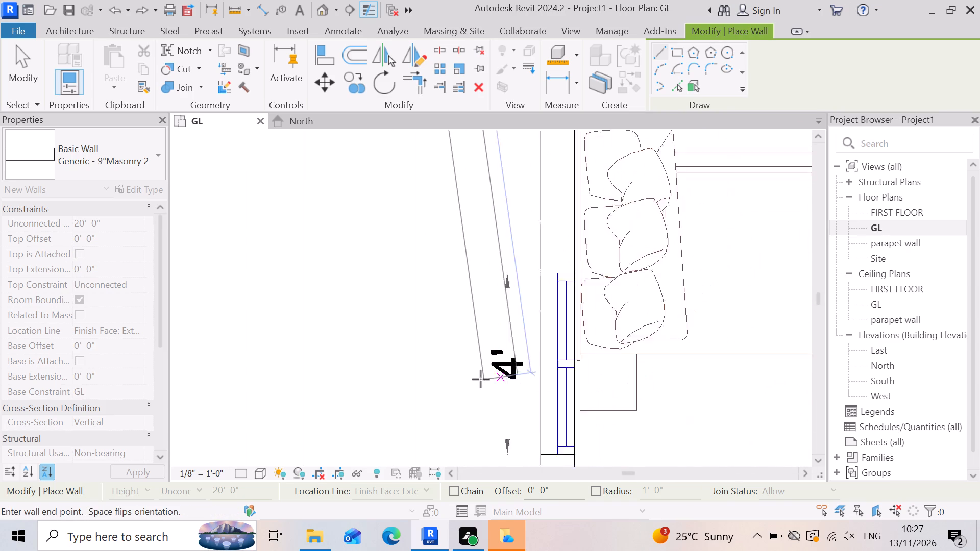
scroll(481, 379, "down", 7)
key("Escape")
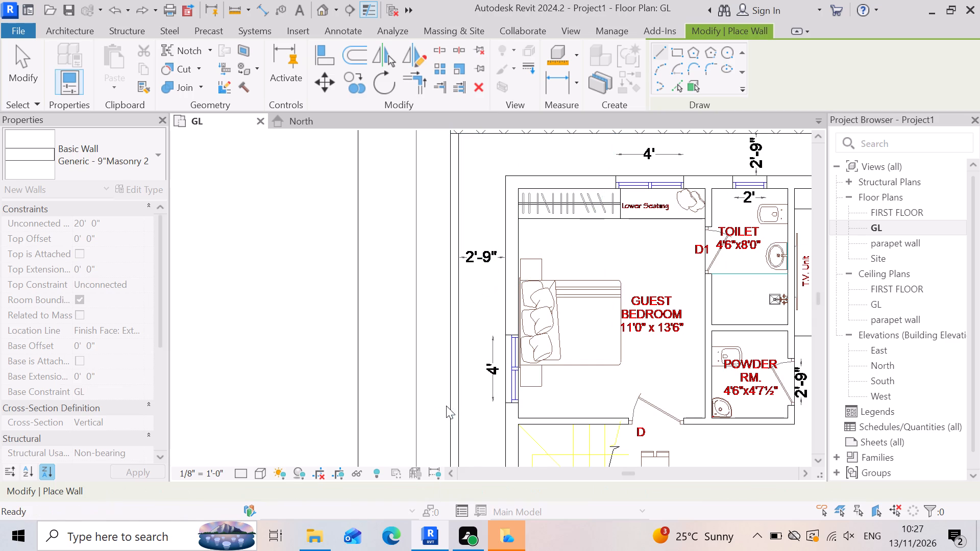
Undo the rear boundary wall behind the guest bedroom and living room.
scroll(527, 399, "down", 5)
scroll(523, 157, "up", 2)
scroll(497, 248, "up", 2)
scroll(551, 342, "up", 4)
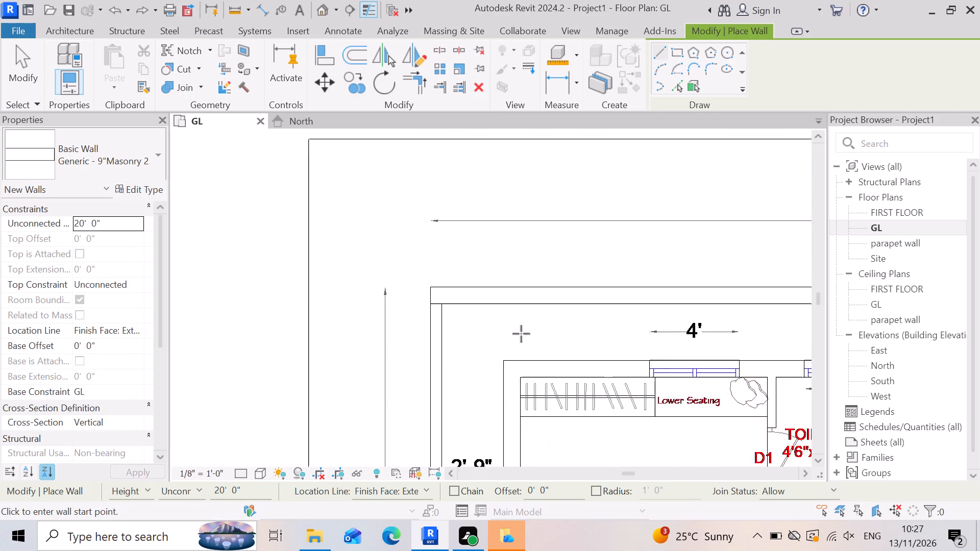
scroll(521, 334, "up", 1)
key("ctrl+z")
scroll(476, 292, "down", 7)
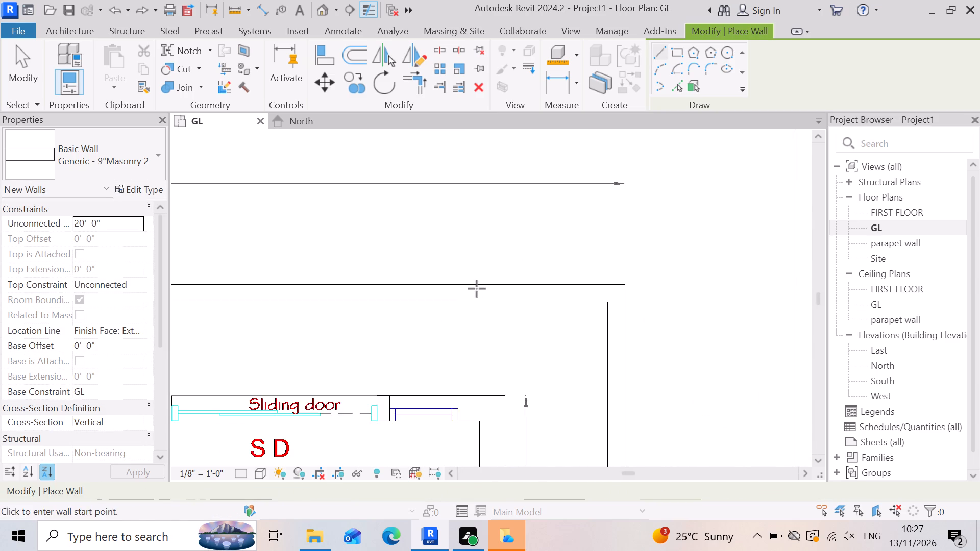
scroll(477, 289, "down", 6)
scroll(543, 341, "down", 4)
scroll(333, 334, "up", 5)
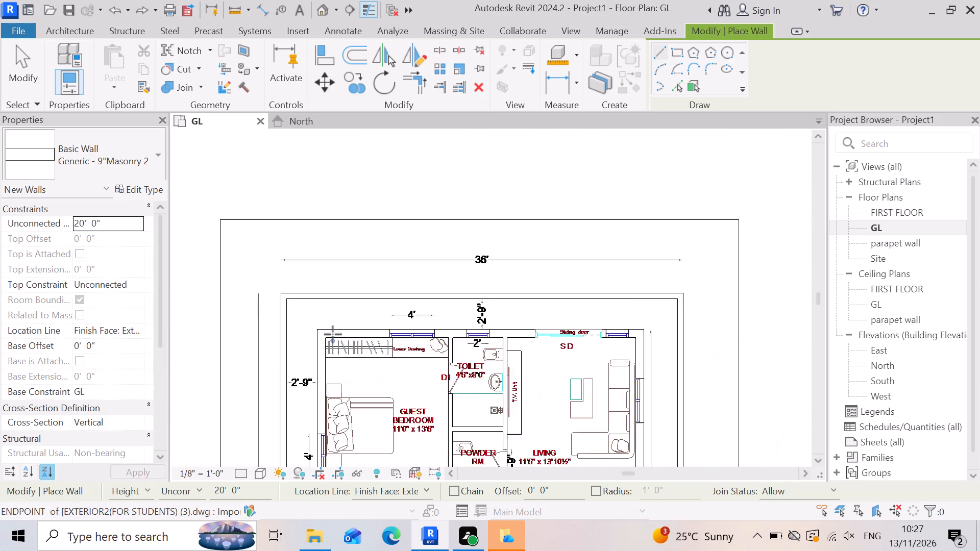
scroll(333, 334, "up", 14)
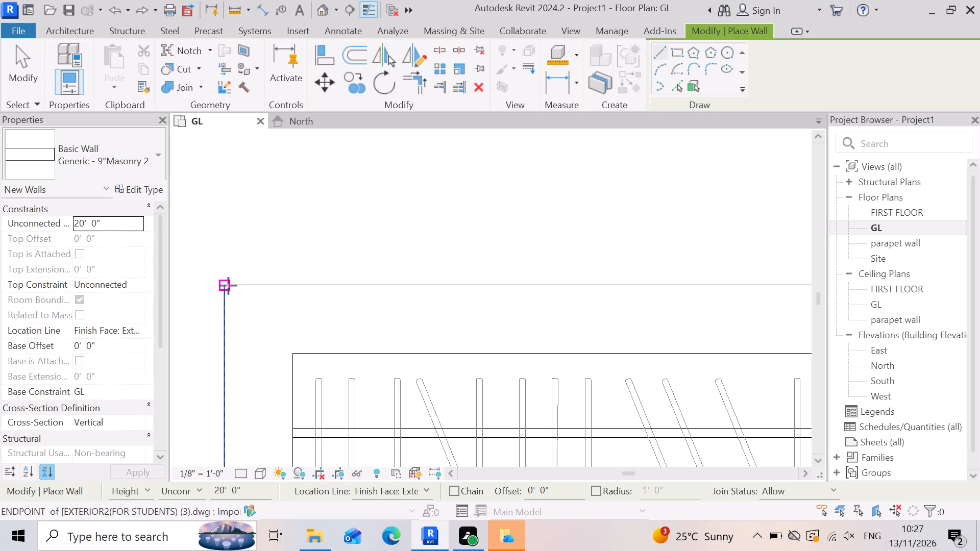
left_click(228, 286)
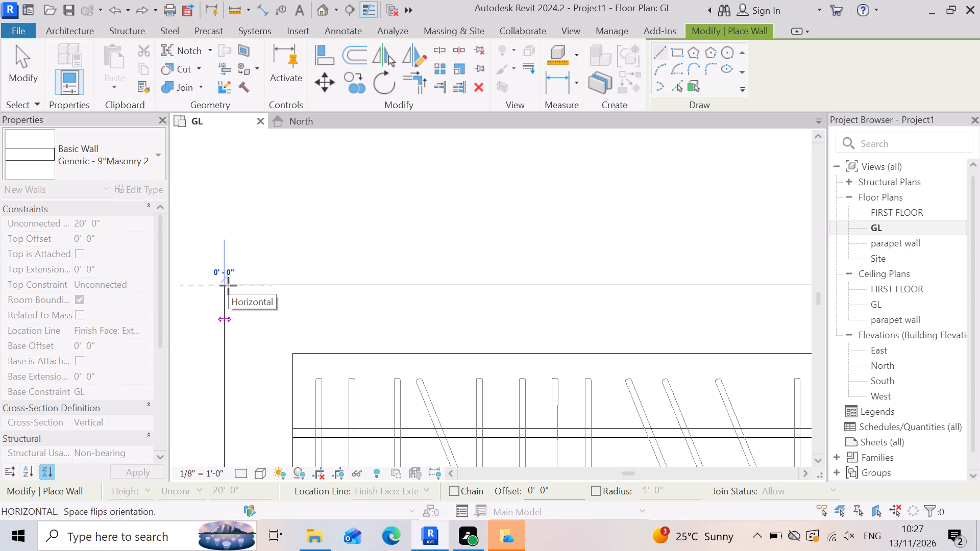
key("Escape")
Draw a 9" masonry wall about 6'-6" long from the guest bedroom's outer rear corner to the near edge of its 4' window.
scroll(639, 545, "down", 4)
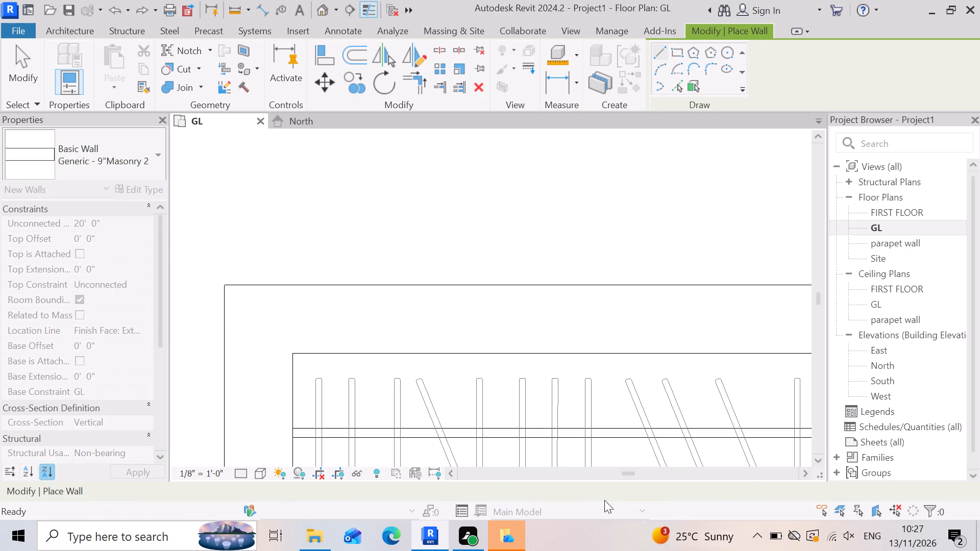
scroll(506, 273, "down", 5)
scroll(517, 335, "down", 5)
scroll(460, 325, "up", 4)
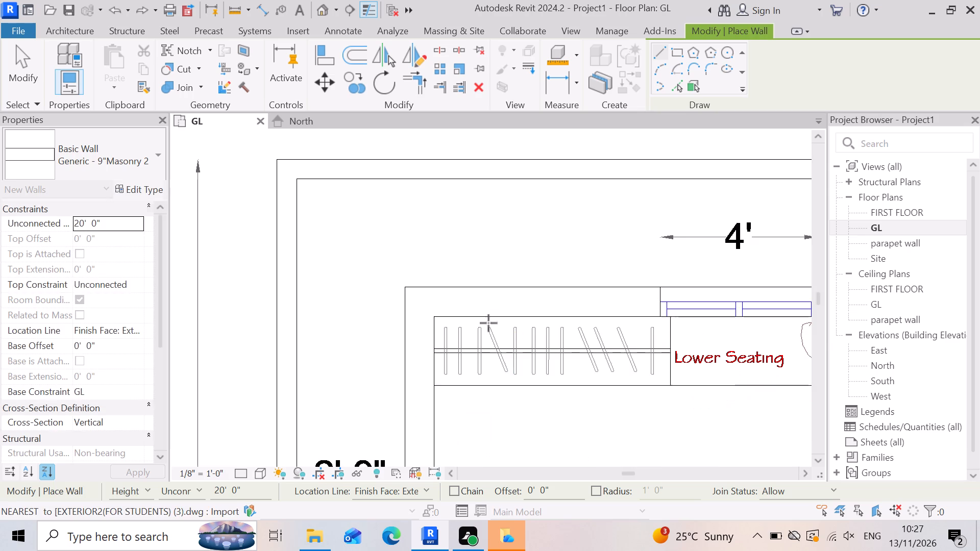
scroll(488, 323, "up", 7)
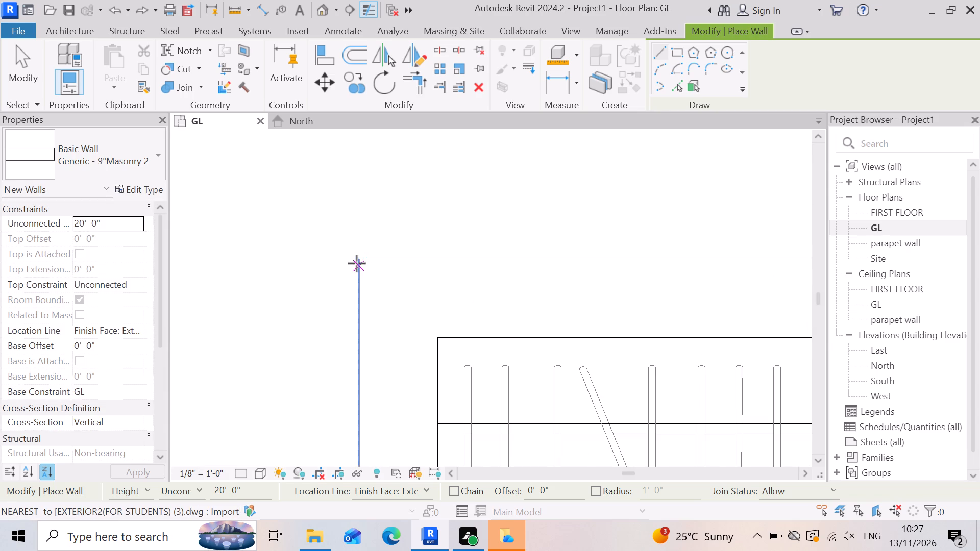
left_click(357, 262)
scroll(364, 300, "down", 15)
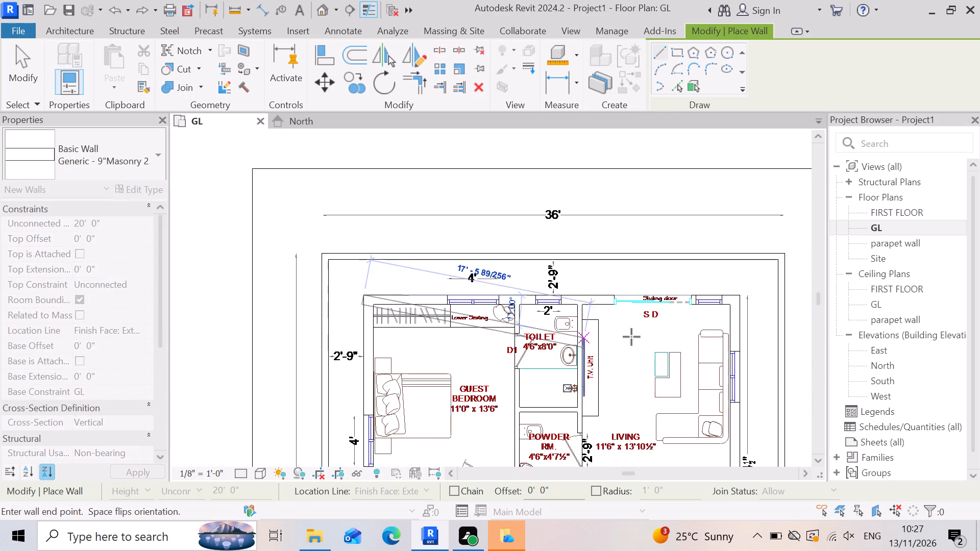
scroll(467, 314, "up", 7)
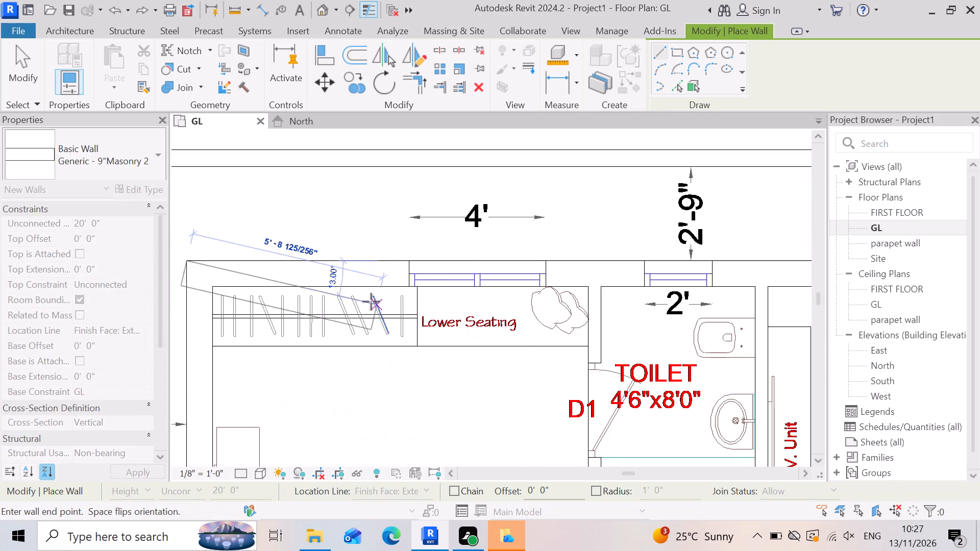
scroll(428, 271, "down", 4)
key("space")
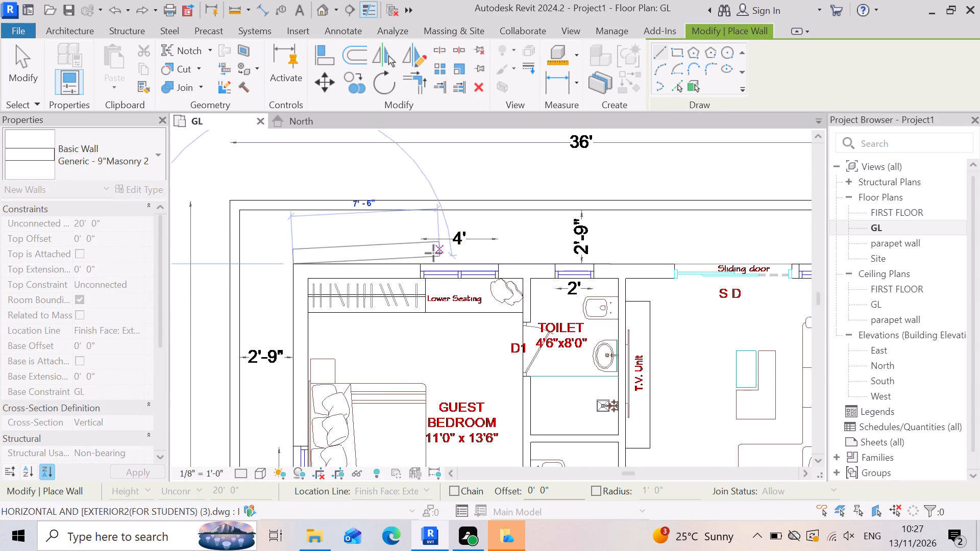
key("space")
scroll(409, 273, "up", 7)
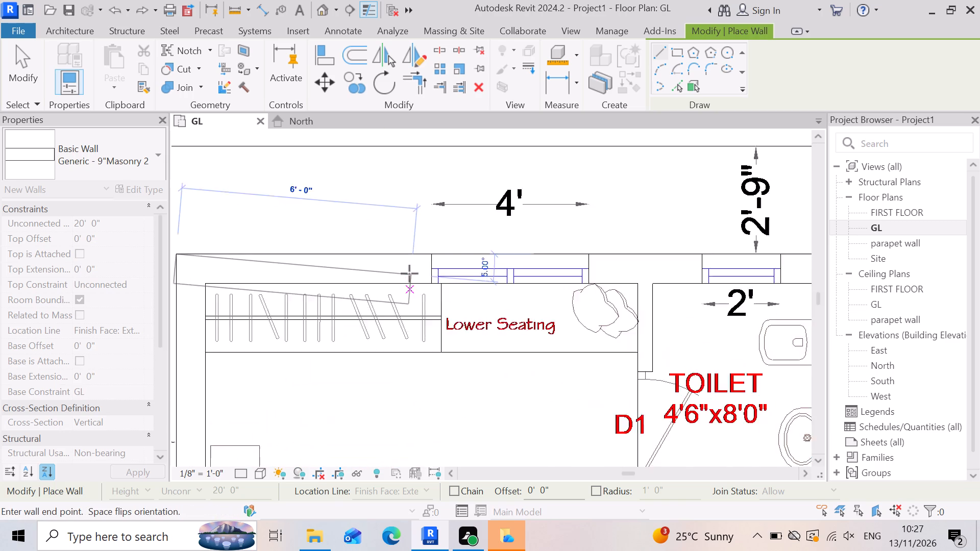
scroll(409, 273, "up", 4)
scroll(457, 249, "up", 1)
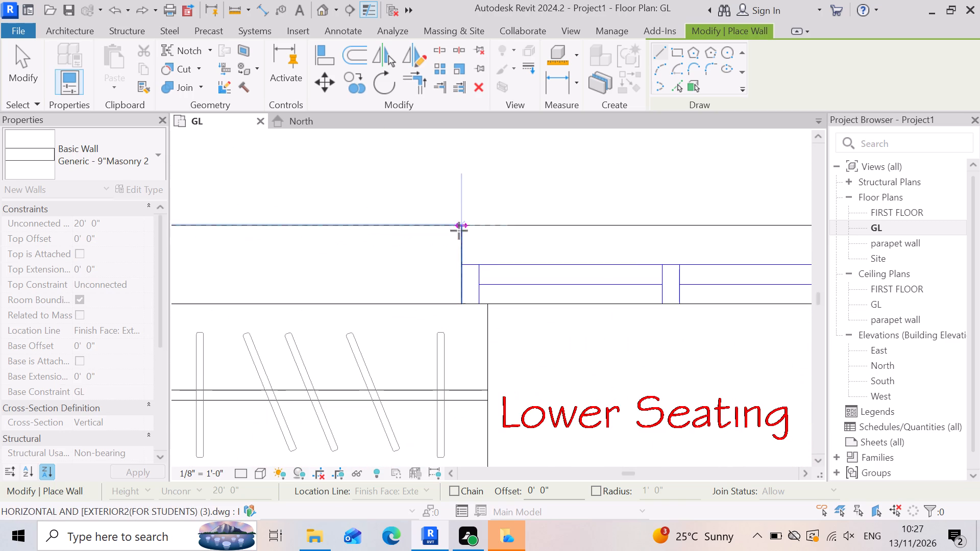
left_click(460, 226)
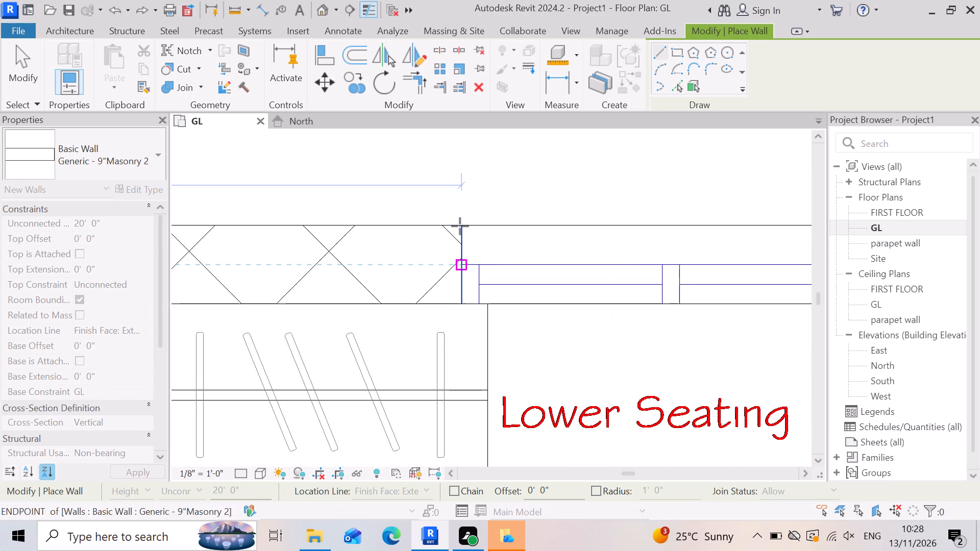
Draw a flipped 9" masonry wall about 2'-10 19/32" long between the guest bedroom's 4' window and the toilet's 2' window.
scroll(427, 309, "down", 9)
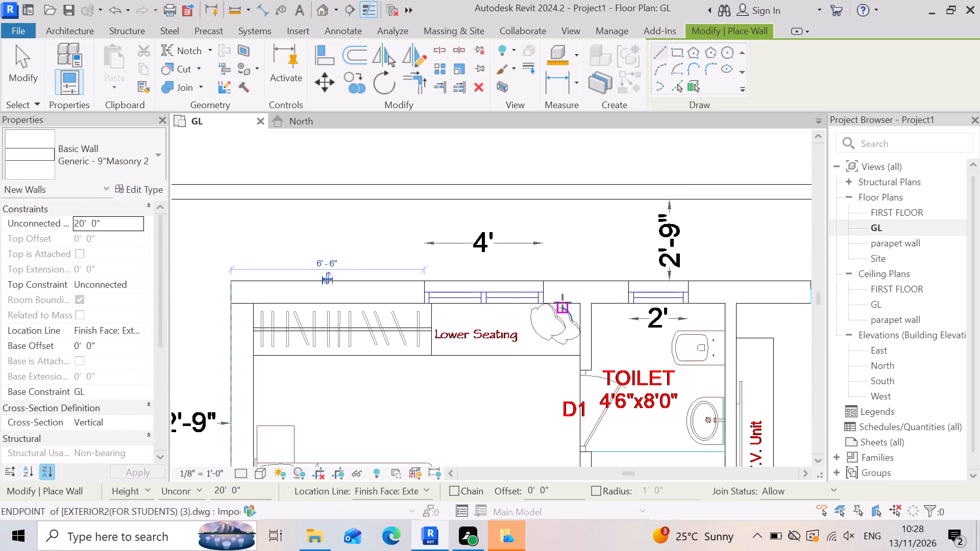
scroll(562, 303, "up", 9)
left_click(513, 302)
scroll(483, 309, "down", 3)
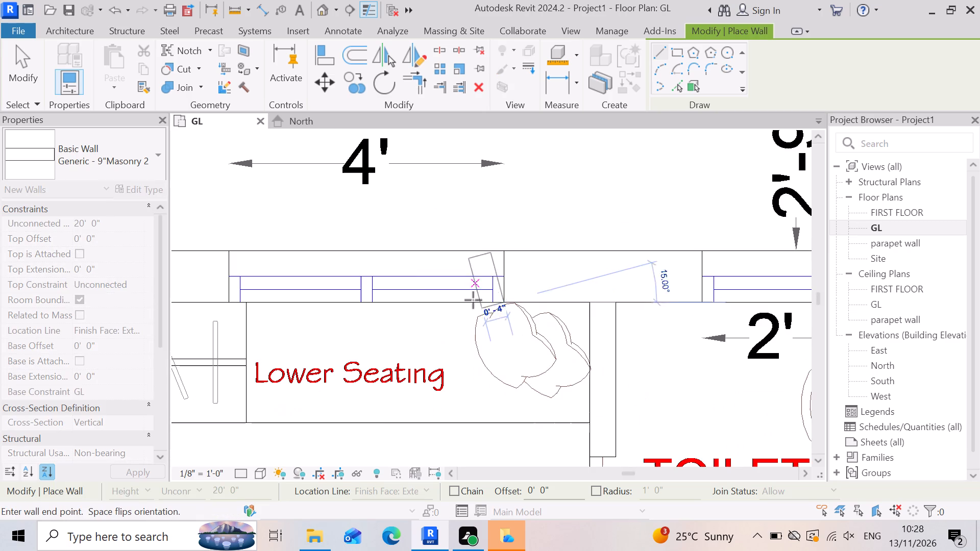
key("space")
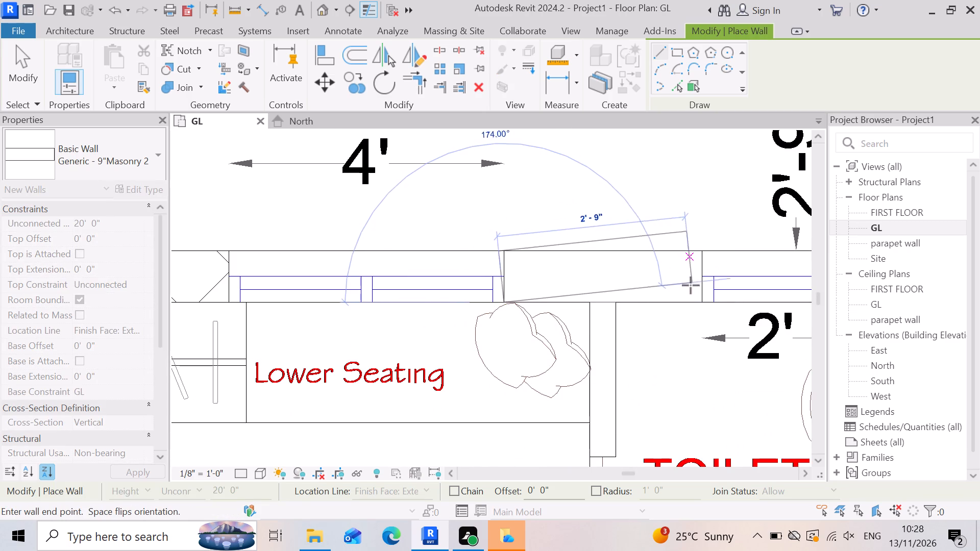
scroll(704, 296, "up", 2)
left_click(700, 296)
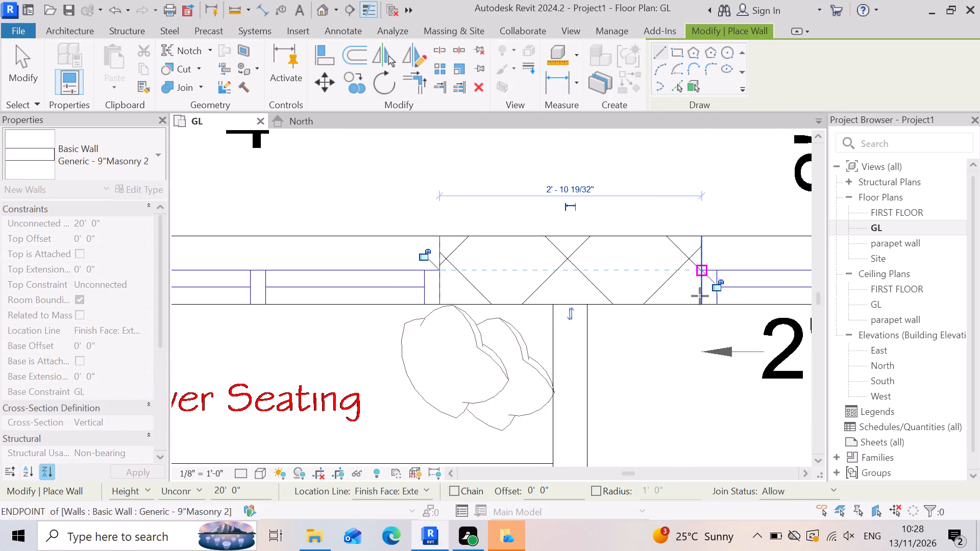
scroll(537, 309, "down", 9)
scroll(705, 307, "up", 6)
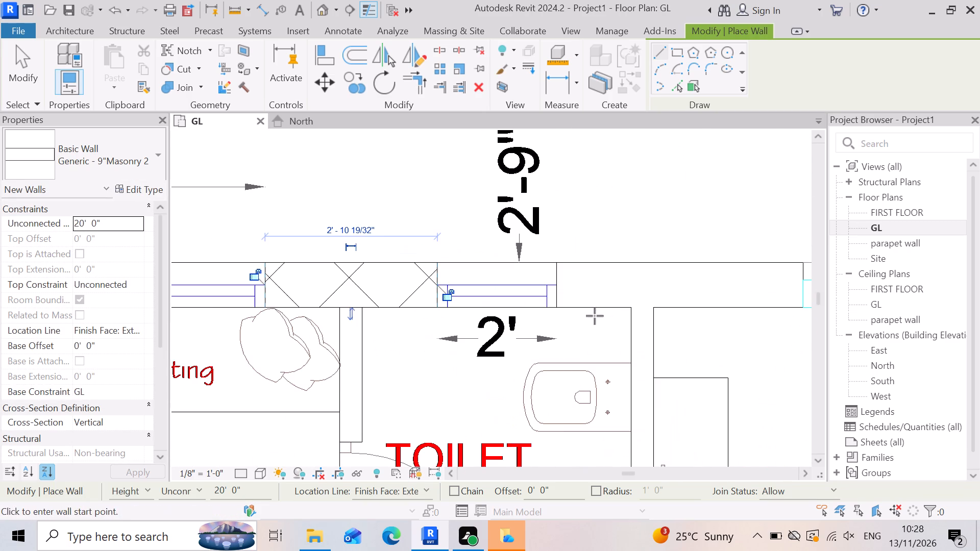
Draw a 9" masonry wall about 4'-1" long from the toilet's 2' window to the living room's sliding door opening.
left_click(558, 305)
scroll(700, 296, "down", 2)
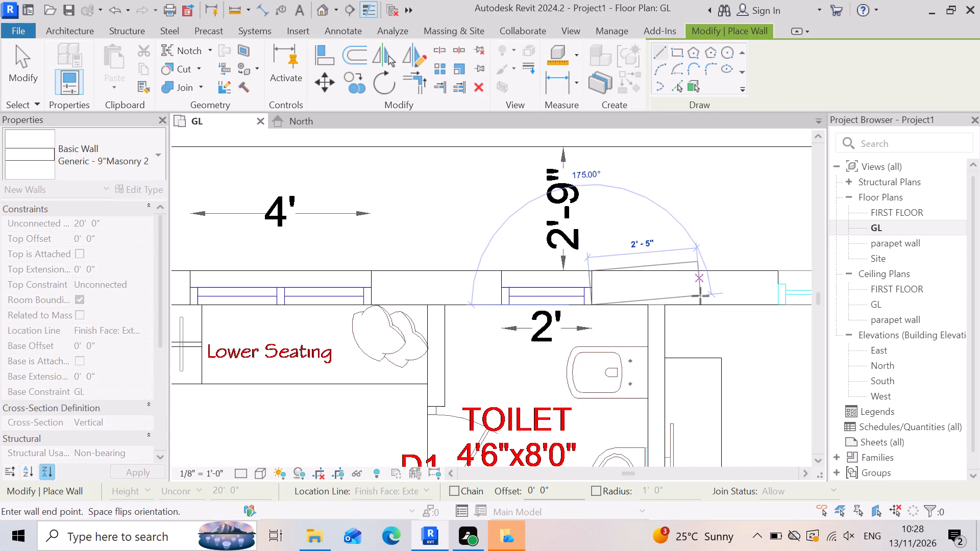
scroll(700, 296, "down", 3)
scroll(739, 296, "up", 9)
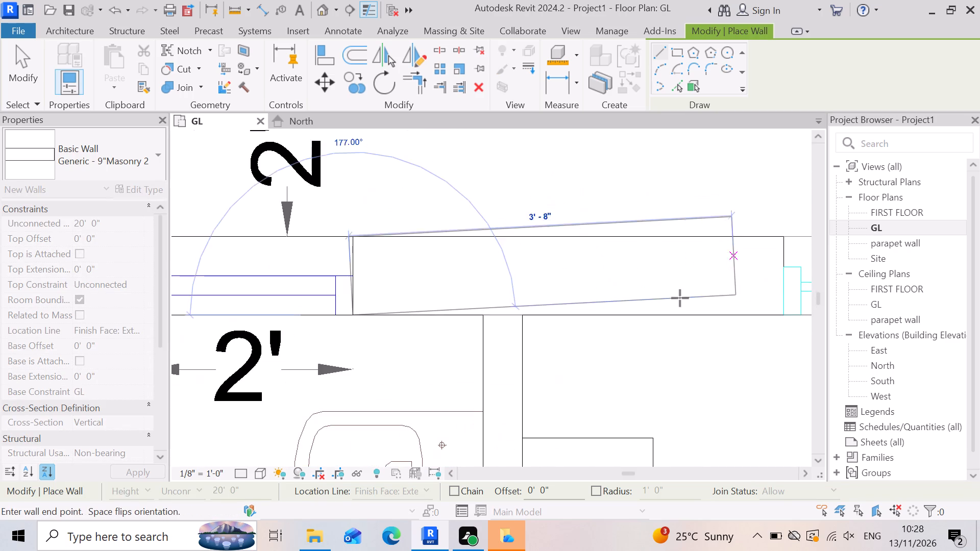
scroll(679, 298, "down", 4)
scroll(733, 313, "up", 3)
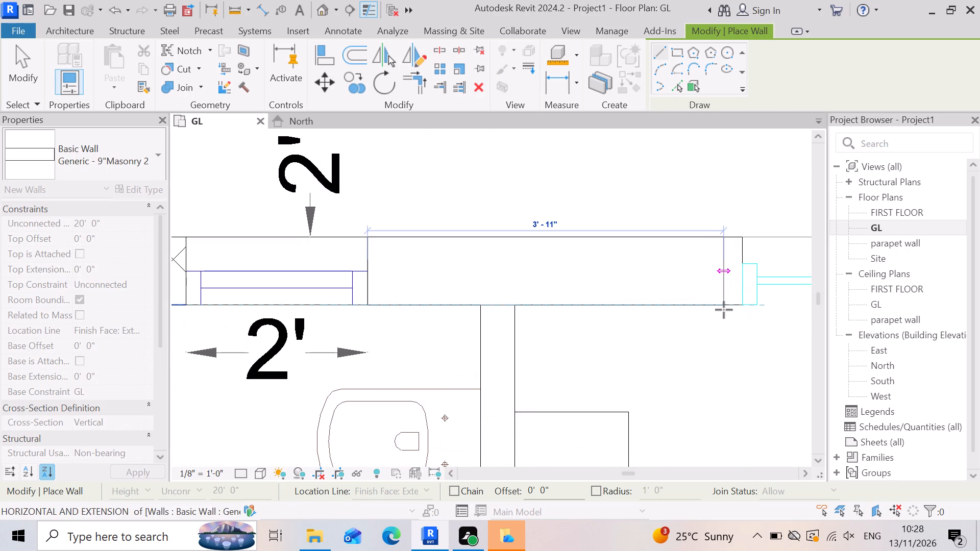
left_click(737, 306)
Draw a short 9" masonry wall from the window beside the sliding door to the living room's outer rear corner.
scroll(560, 314, "down", 13)
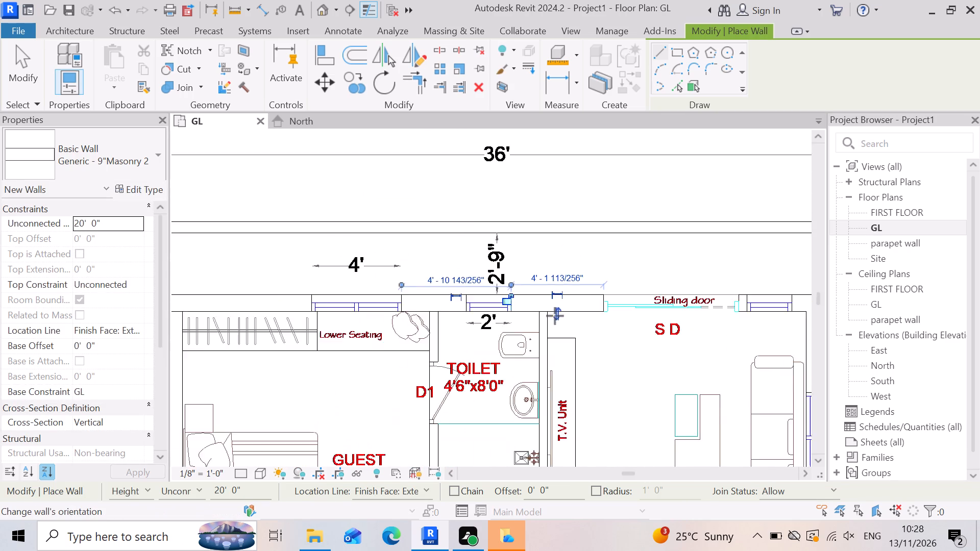
scroll(742, 313, "up", 8)
scroll(677, 311, "up", 3)
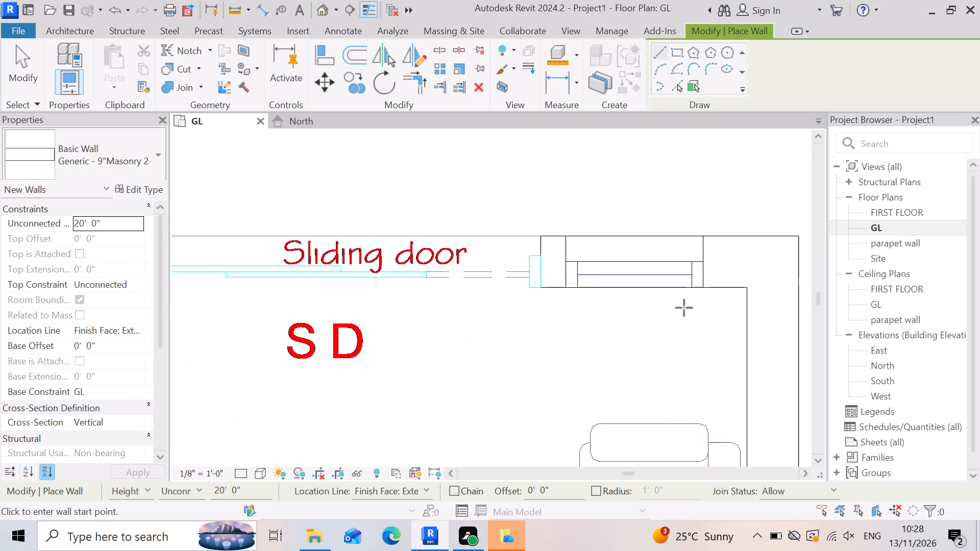
scroll(684, 308, "up", 3)
left_click(713, 279)
scroll(672, 324, "down", 9)
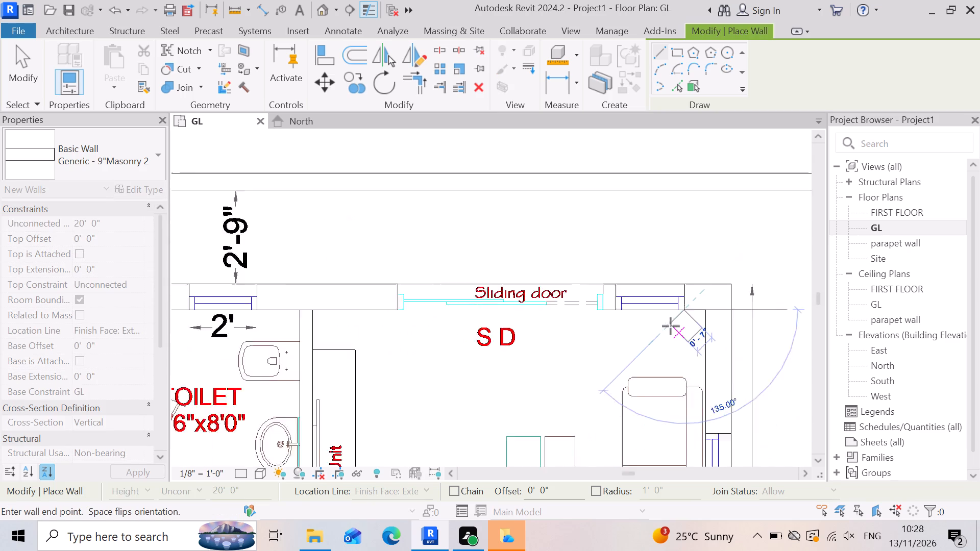
scroll(742, 317, "up", 3)
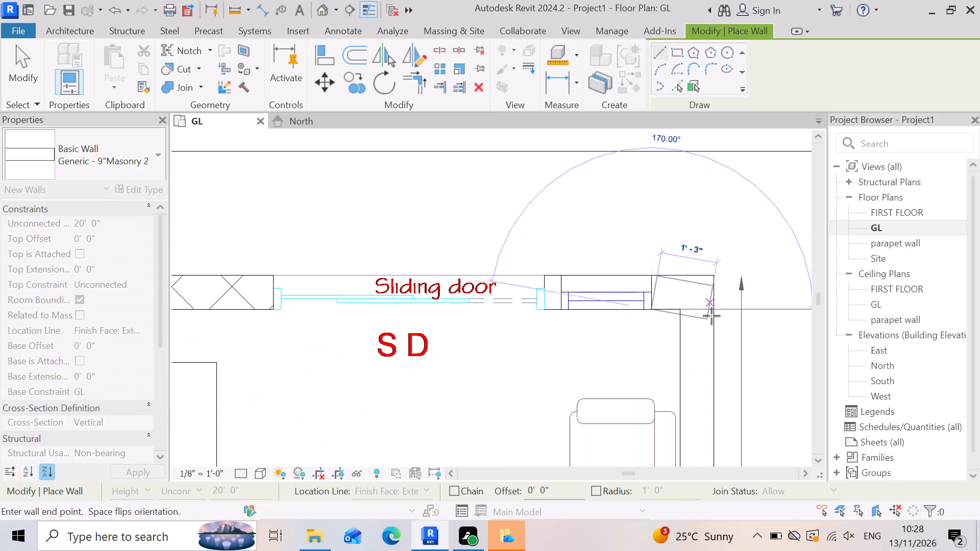
left_click(717, 312)
Draw a 9" masonry wall about 3'-7" long from the living room's inner rear corner to the near edge of its side window.
scroll(682, 340, "up", 6)
left_click(673, 281)
scroll(706, 284, "down", 5)
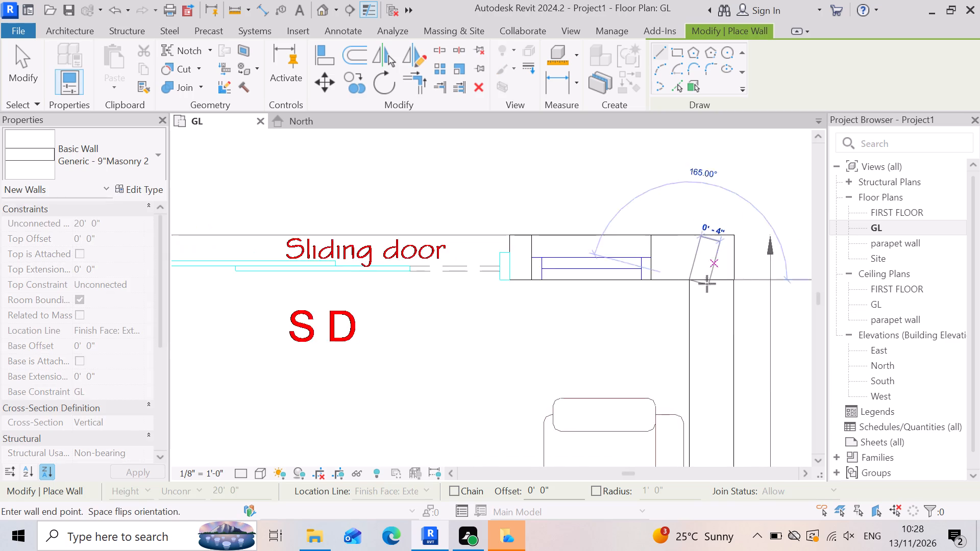
scroll(707, 284, "down", 4)
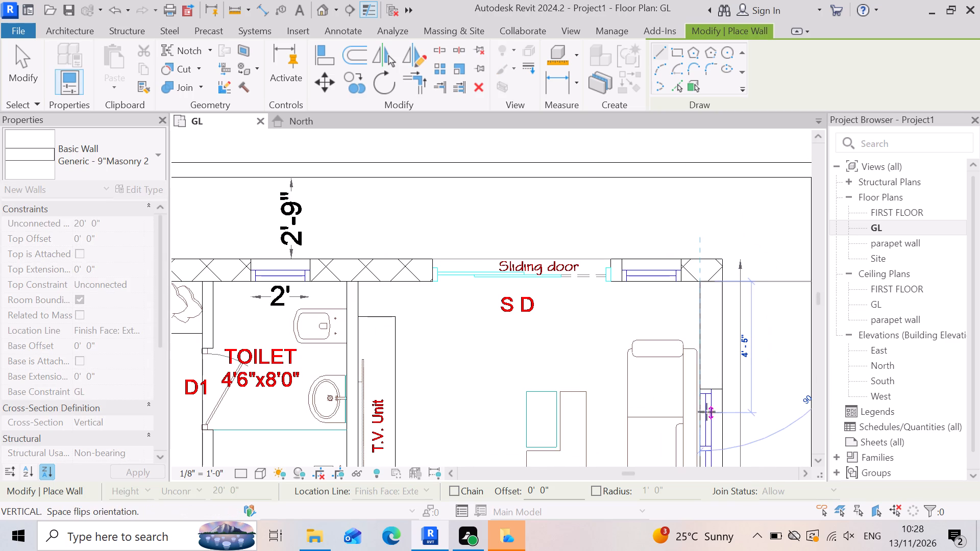
scroll(700, 389, "up", 7)
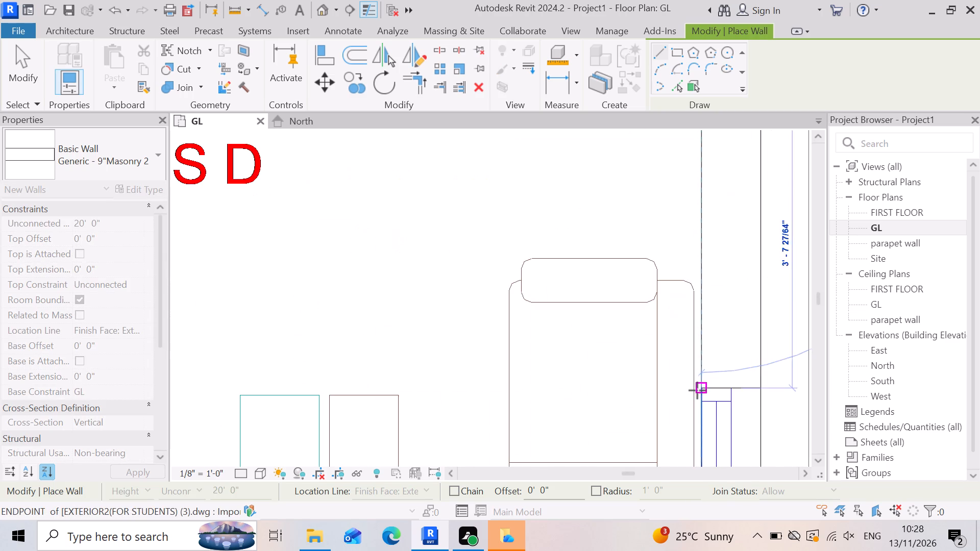
scroll(700, 410, "up", 3)
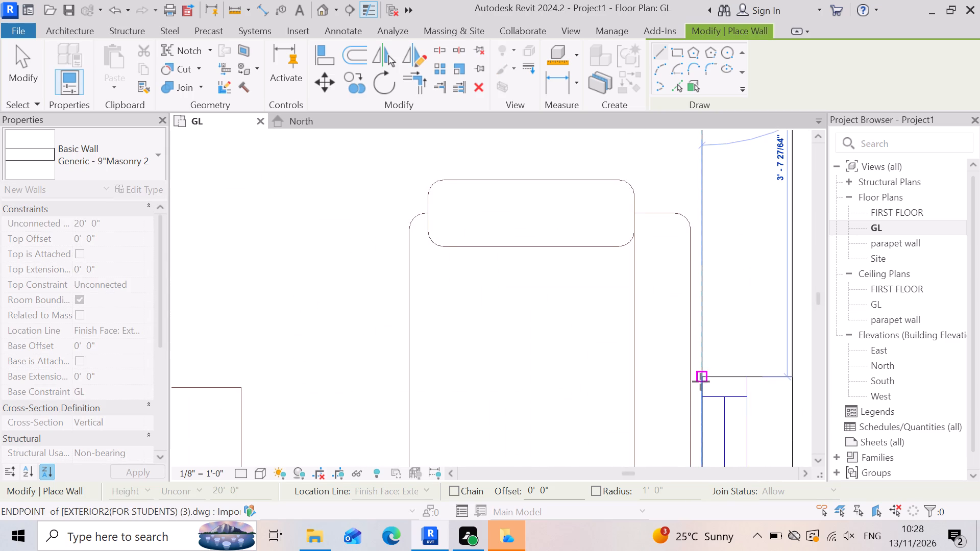
left_click(701, 382)
Draw a 9" masonry side wall from the far edge of the living room's side window to the near edge of the dining/drawing window.
scroll(711, 355, "down", 15)
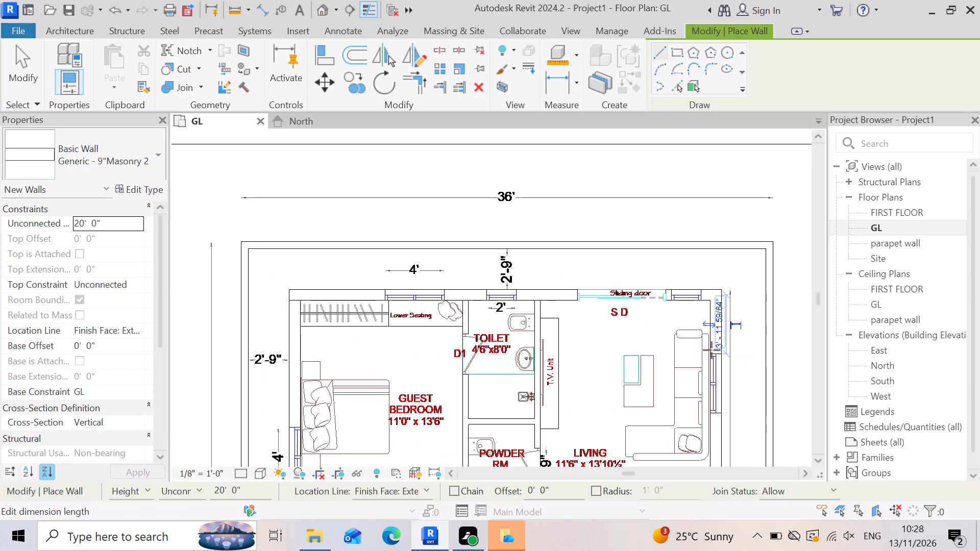
scroll(712, 422, "up", 19)
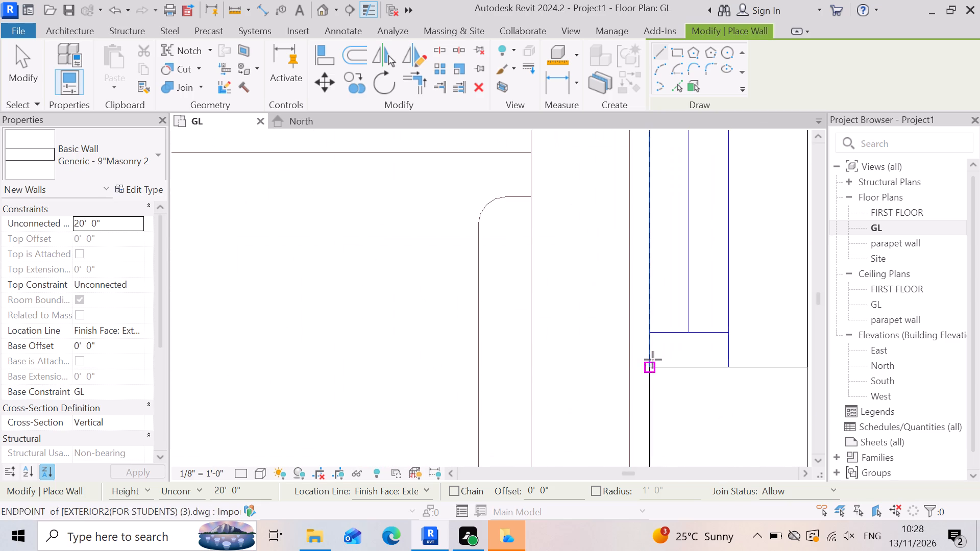
left_click(653, 370)
scroll(656, 355, "down", 9)
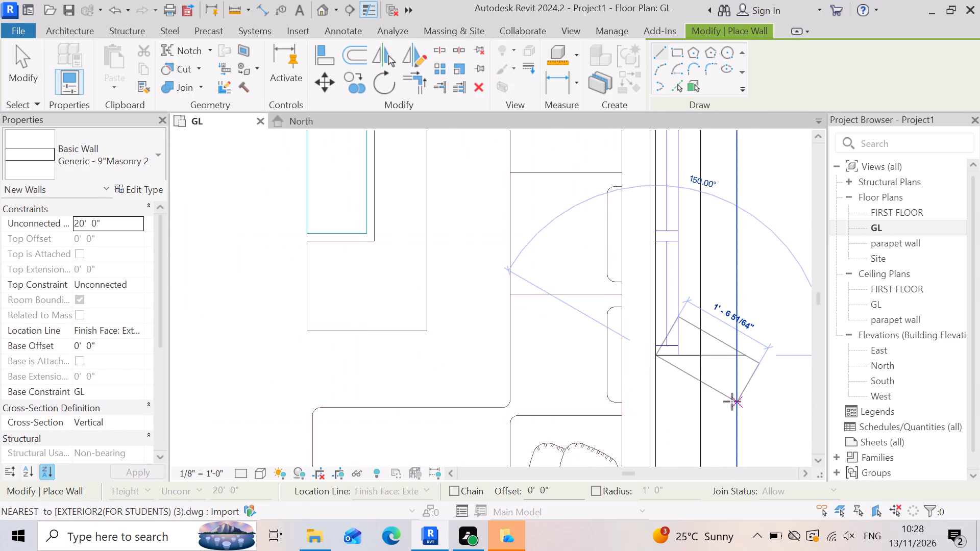
scroll(656, 342, "down", 5)
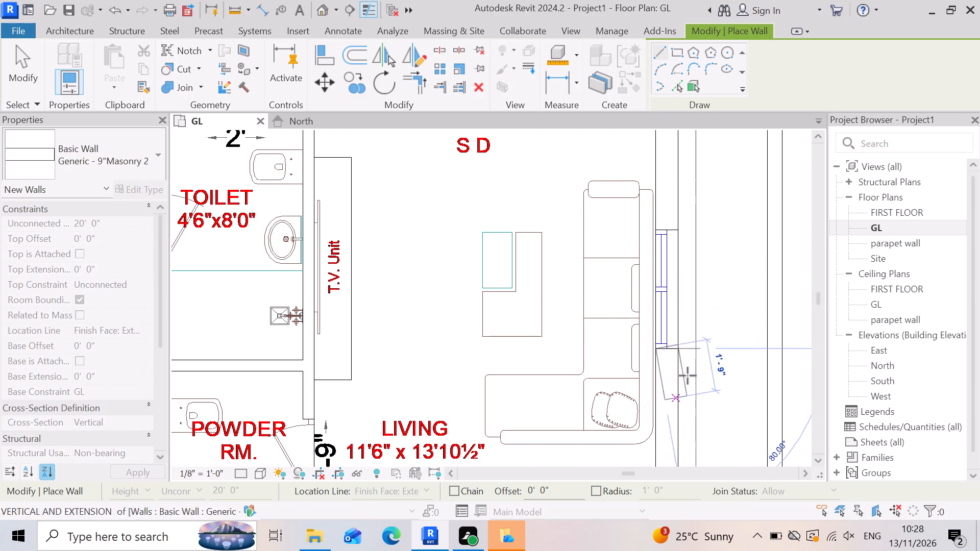
scroll(688, 375, "down", 9)
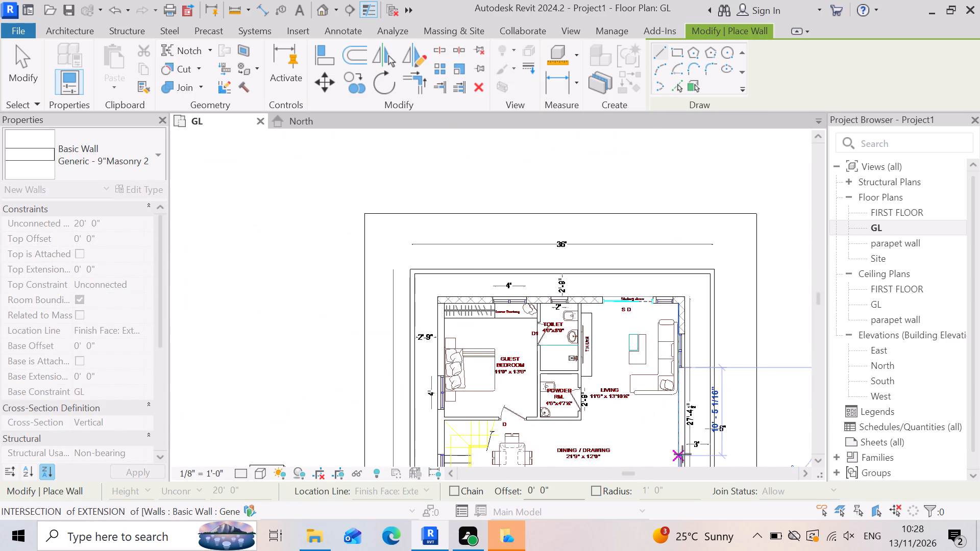
scroll(682, 454, "up", 7)
scroll(683, 415, "down", 3)
scroll(689, 459, "up", 1)
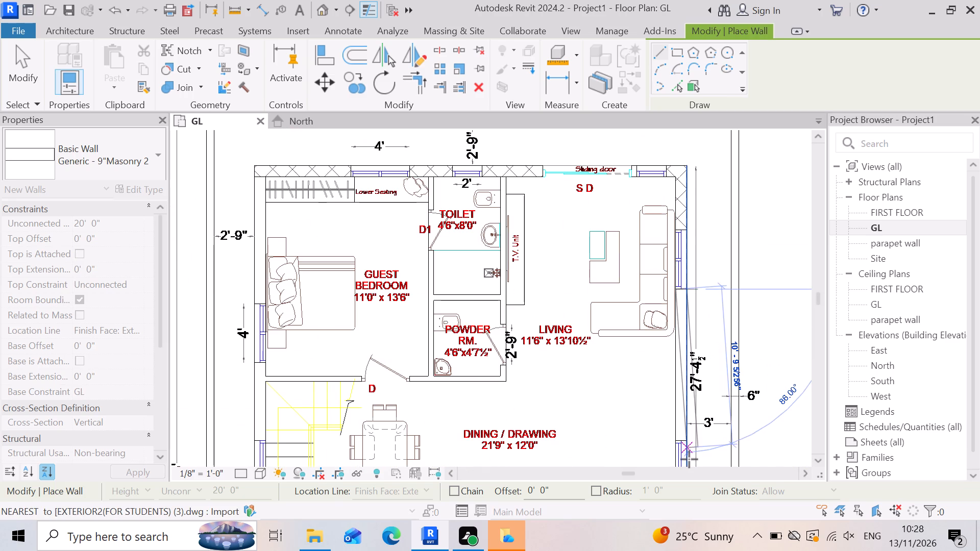
scroll(689, 459, "up", 7)
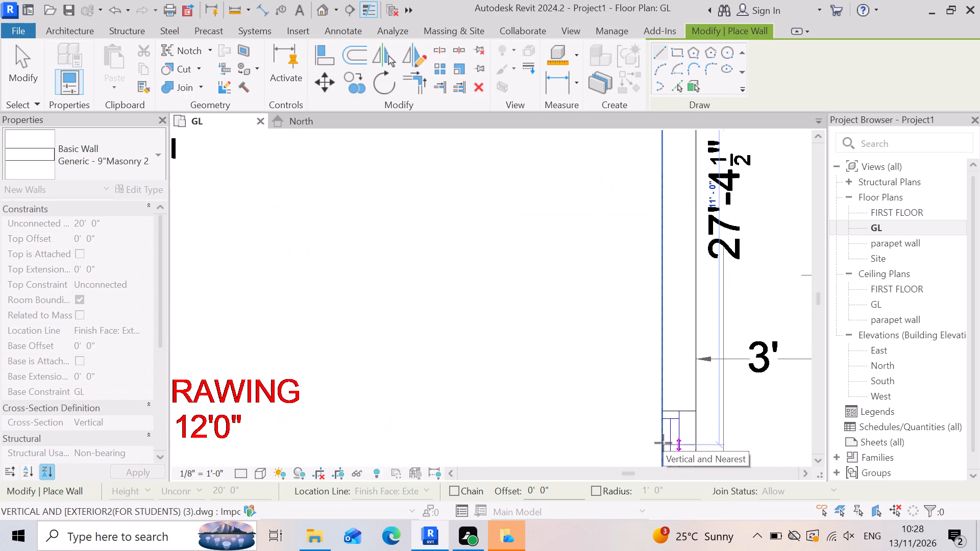
scroll(664, 413, "up", 3)
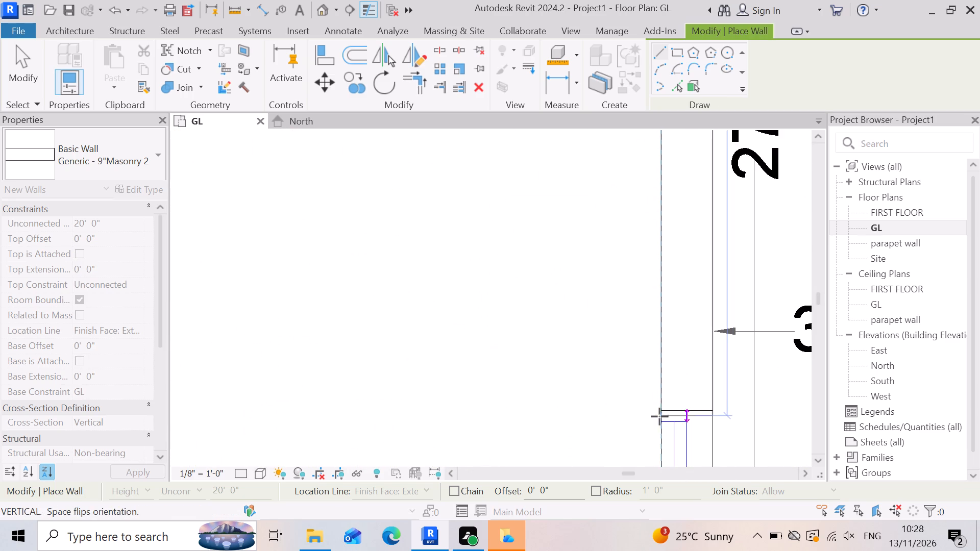
left_click(659, 412)
Draw a 9" masonry side wall about 4'-9" long from the dining/drawing window to the outer face of the main door wall.
scroll(678, 377, "down", 14)
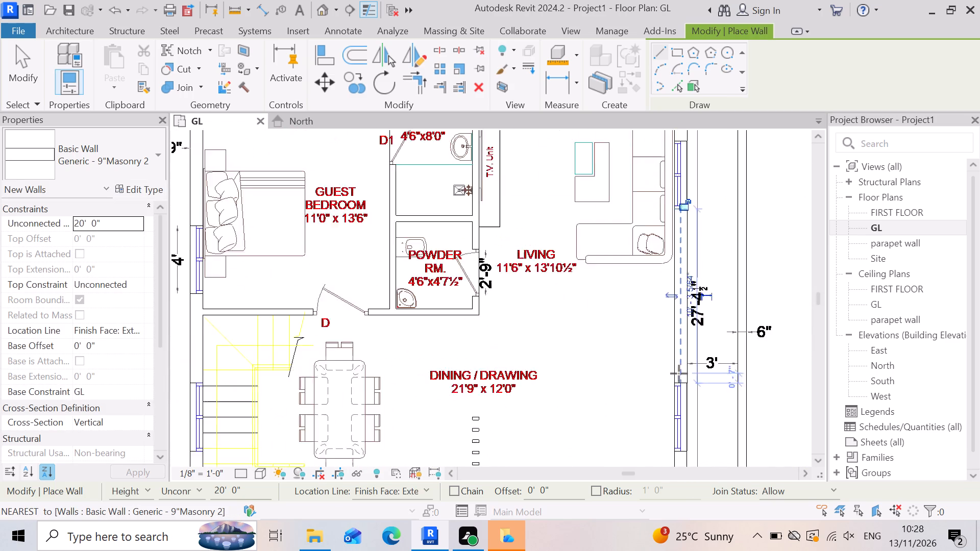
scroll(687, 439, "up", 12)
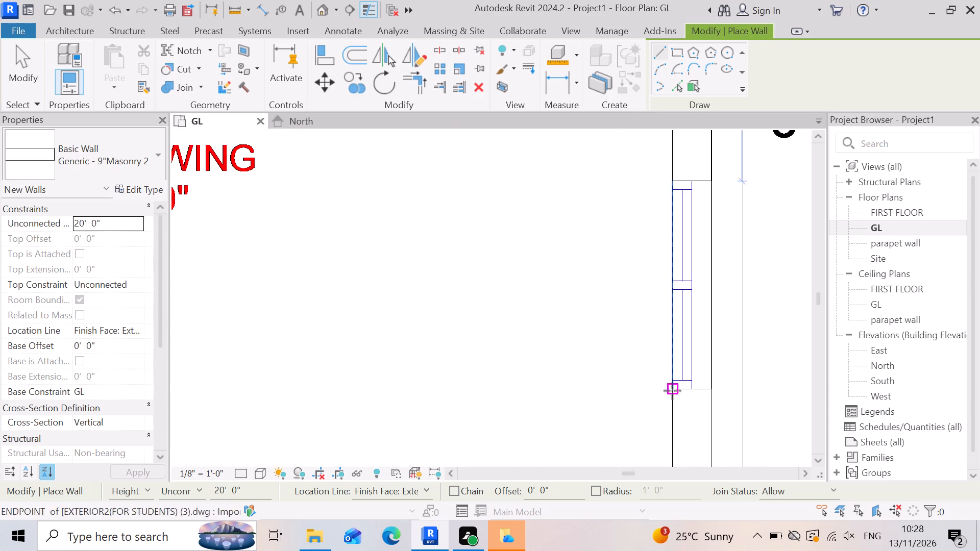
scroll(673, 396, "up", 7)
left_click(671, 382)
scroll(658, 386, "down", 7)
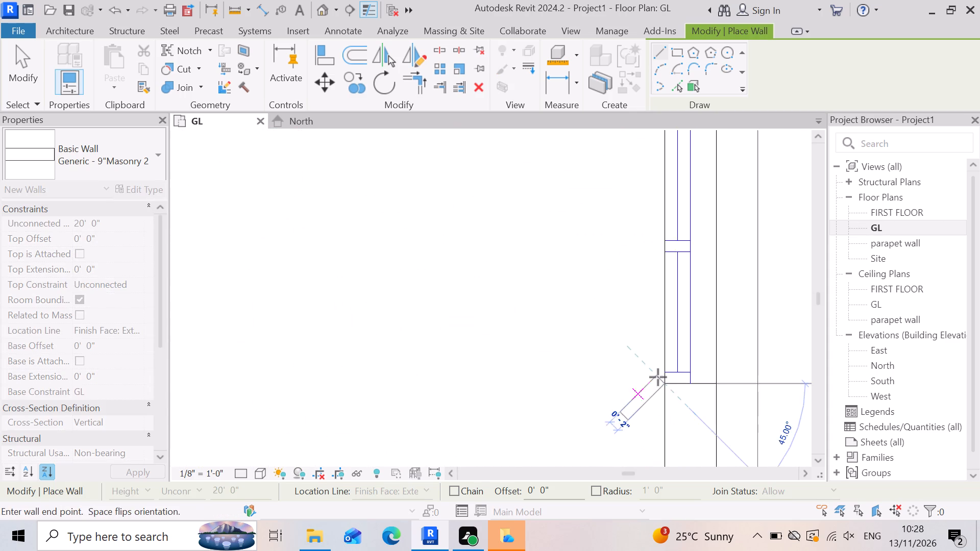
scroll(658, 377, "down", 8)
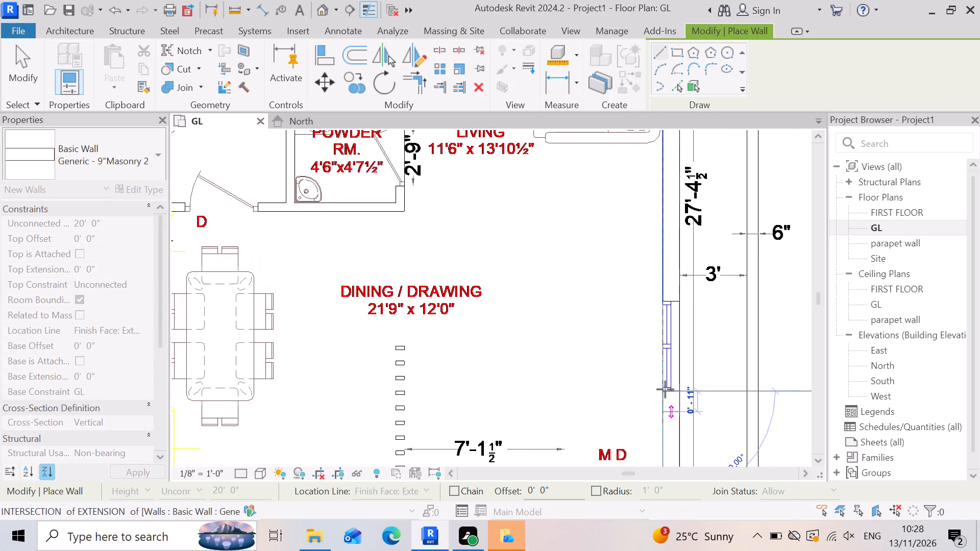
scroll(665, 389, "down", 4)
scroll(667, 445, "up", 3)
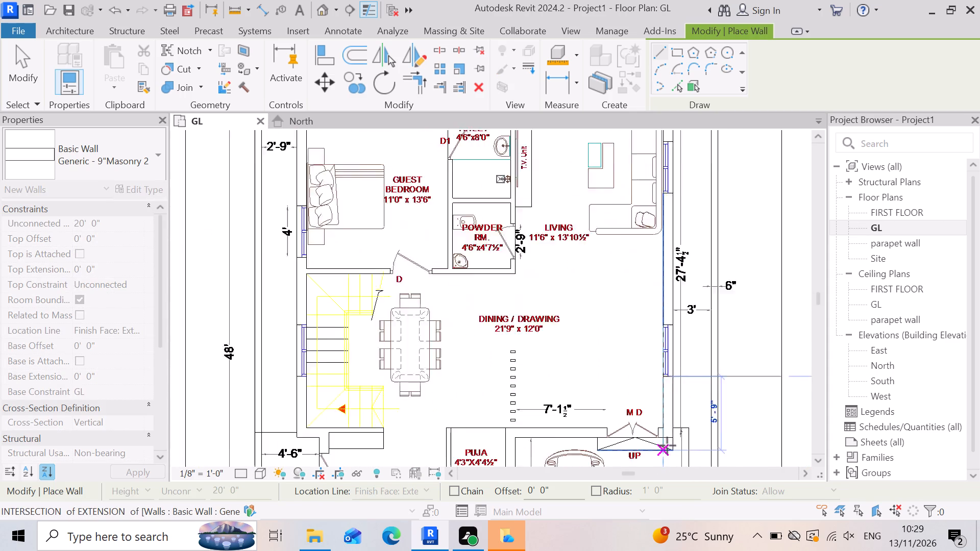
scroll(667, 445, "up", 10)
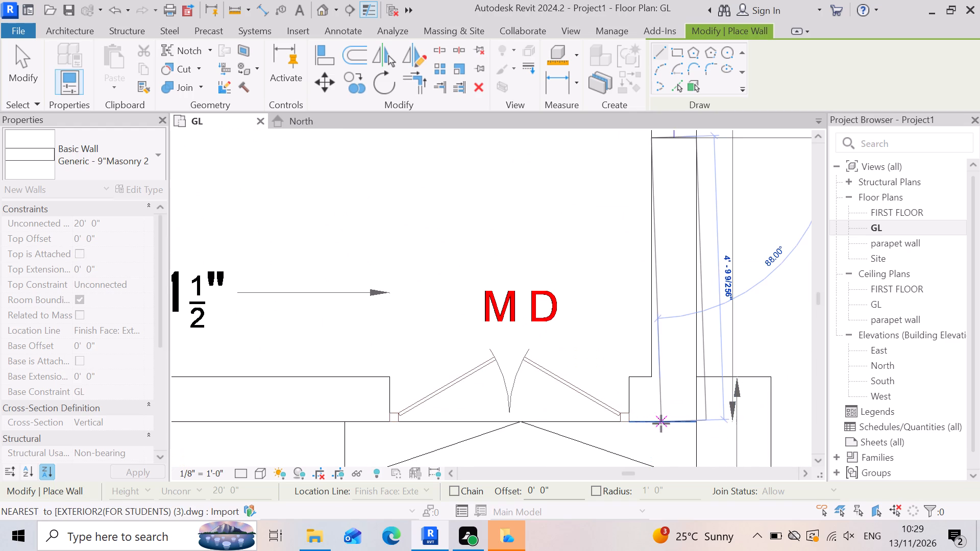
scroll(661, 421, "up", 3)
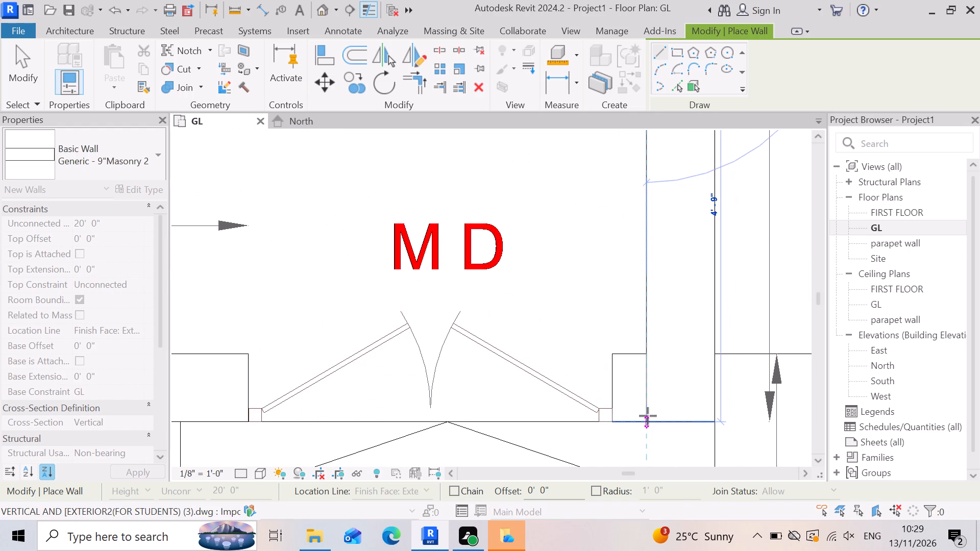
left_click(648, 416)
Draw a flipped 9" masonry wall about 11'-10 1/2" long from the main door's outer jamb, across the opening, to the puja room corner.
left_click(614, 423)
scroll(675, 442, "down", 4)
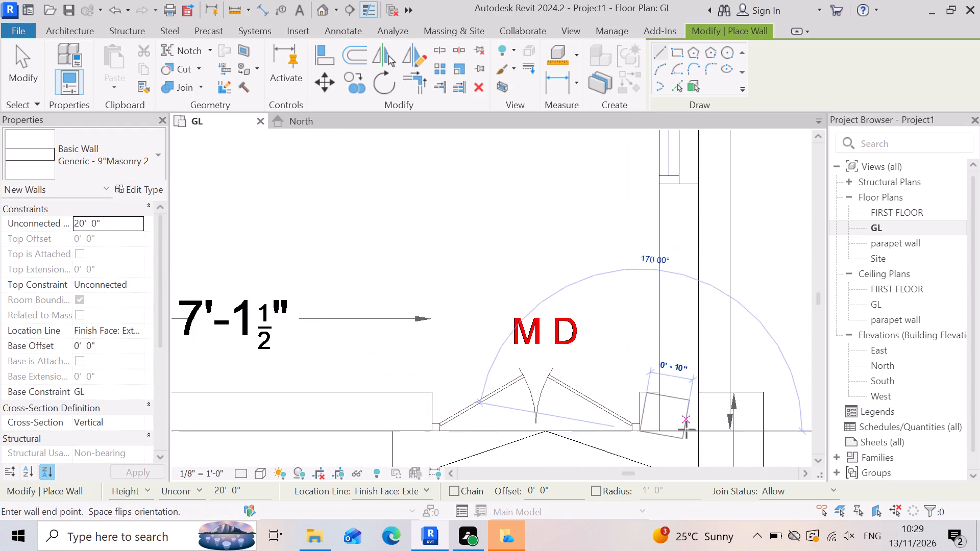
scroll(687, 430, "down", 4)
key("space")
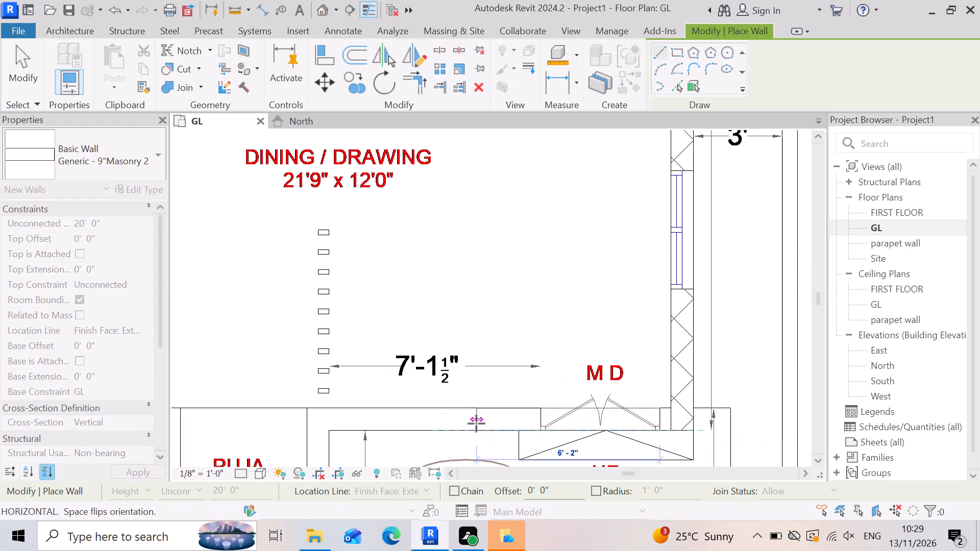
scroll(525, 418, "down", 3)
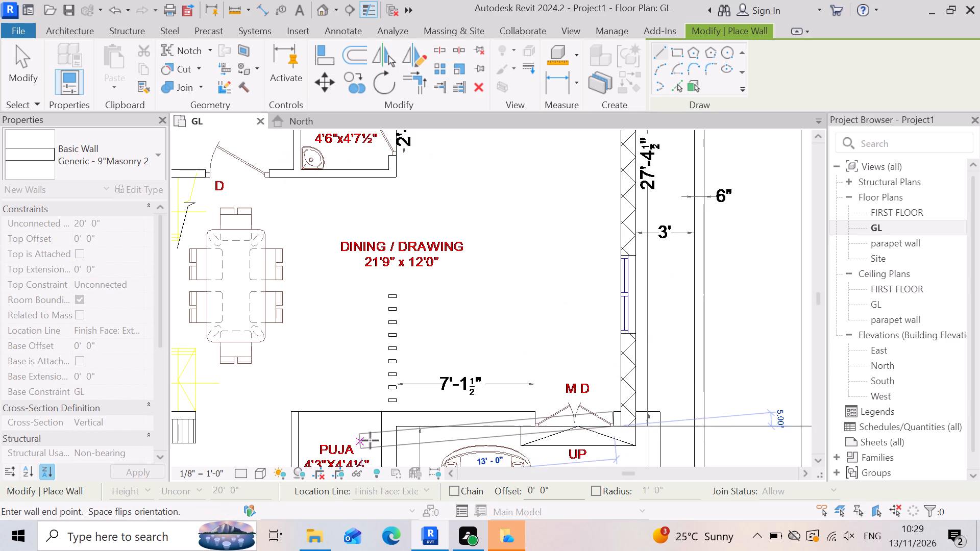
scroll(373, 437, "up", 8)
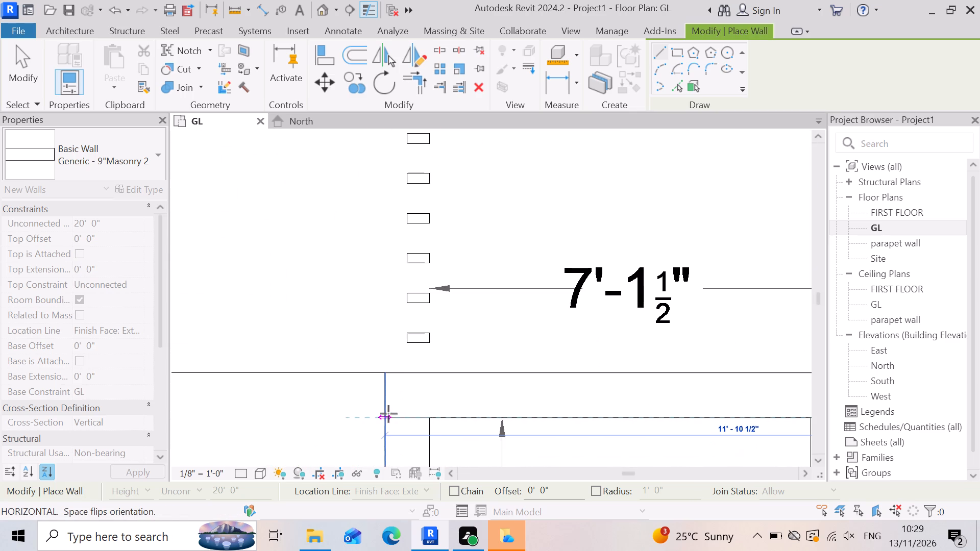
left_click(386, 414)
Draw a flipped 9" masonry wall from the puja room corner along the portico to the outer front face of the kitchen.
scroll(489, 364, "down", 9)
scroll(472, 398, "up", 12)
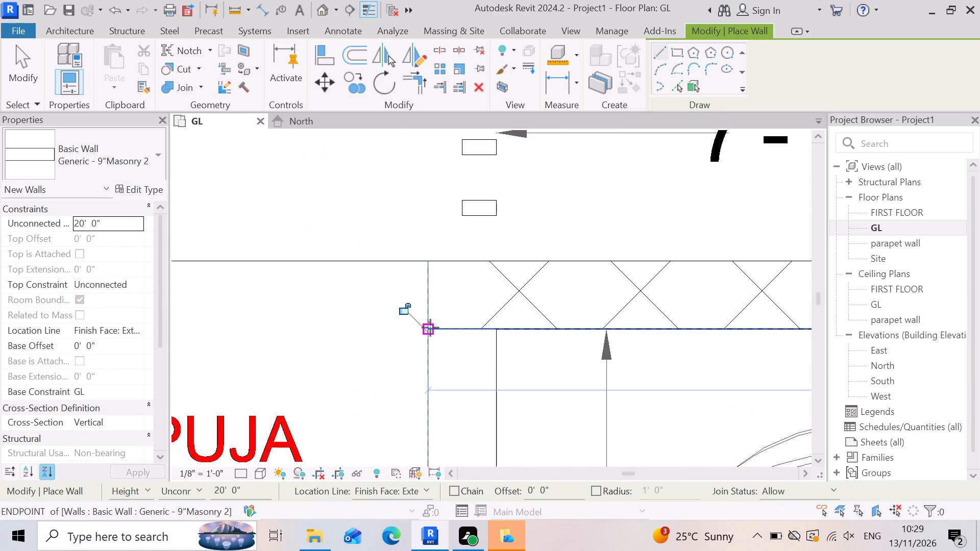
left_click(430, 328)
scroll(492, 331, "down", 17)
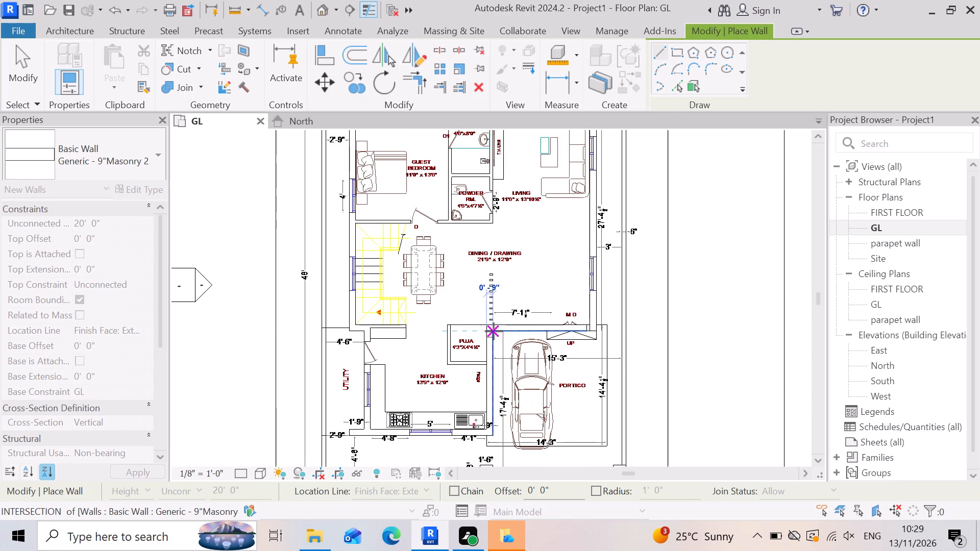
scroll(500, 436, "up", 4)
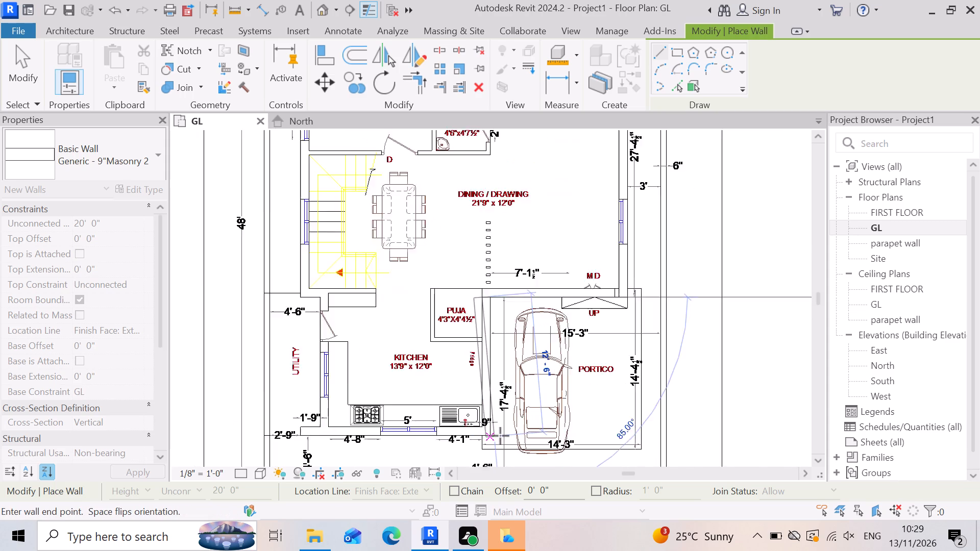
key("space")
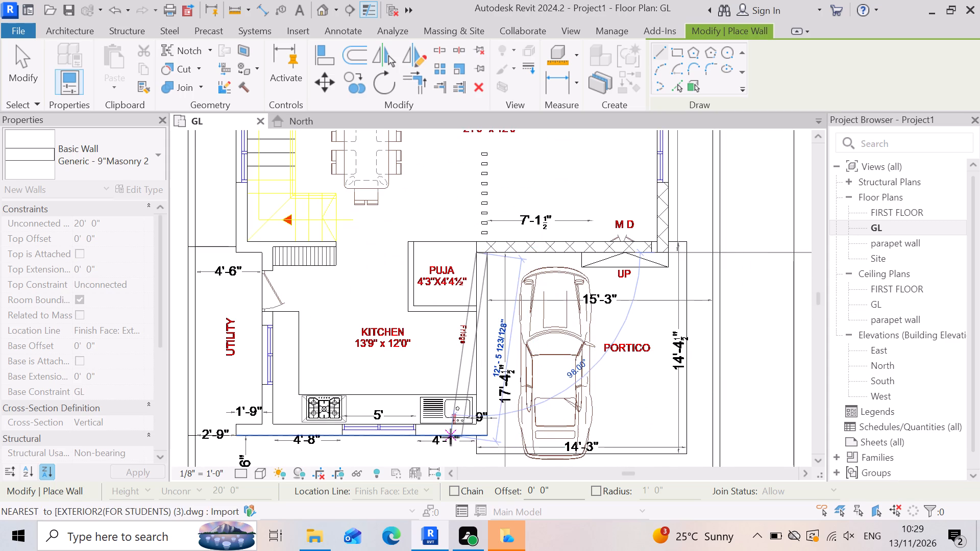
scroll(473, 439, "up", 9)
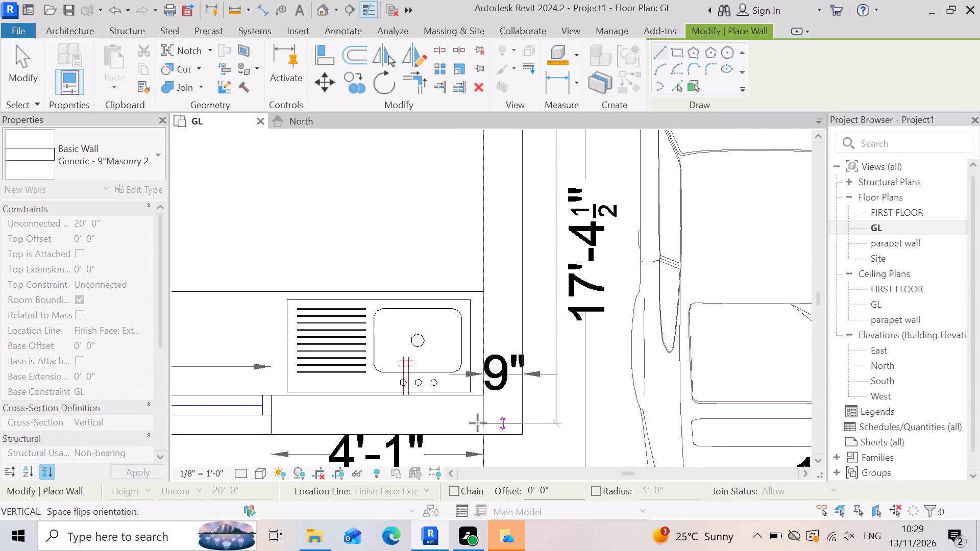
left_click(493, 436)
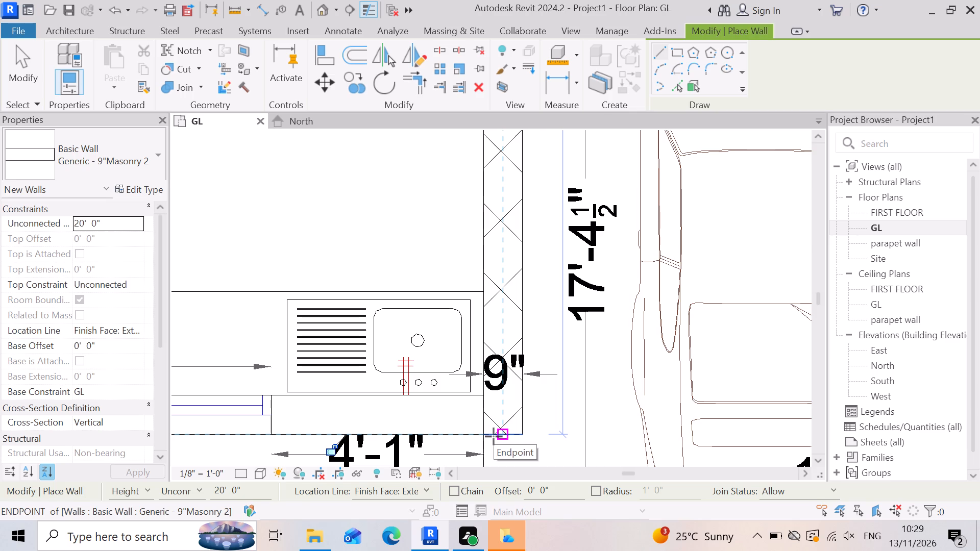
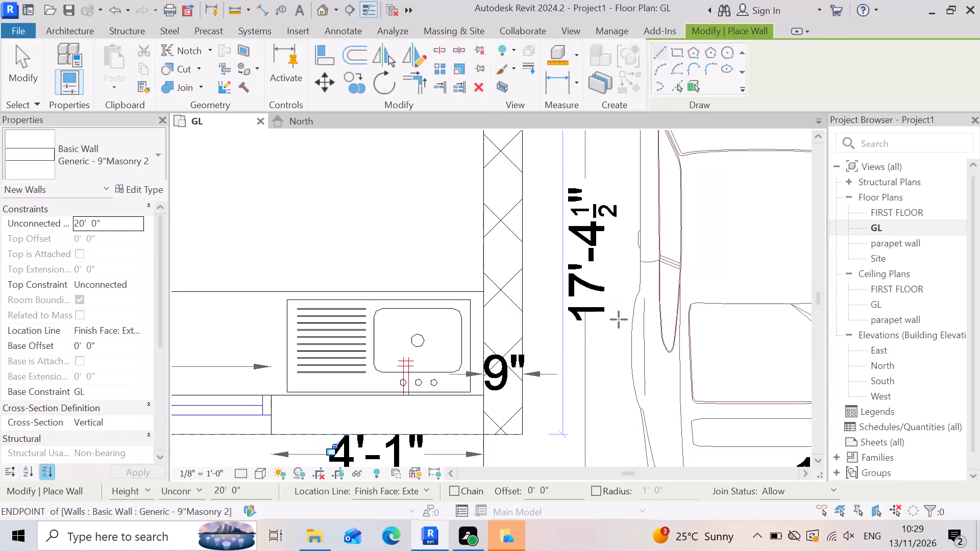
Draw a 9" masonry wall about 4'-1" long behind the kitchen sink, from the portico wall to the window opening.
scroll(479, 432, "up", 3)
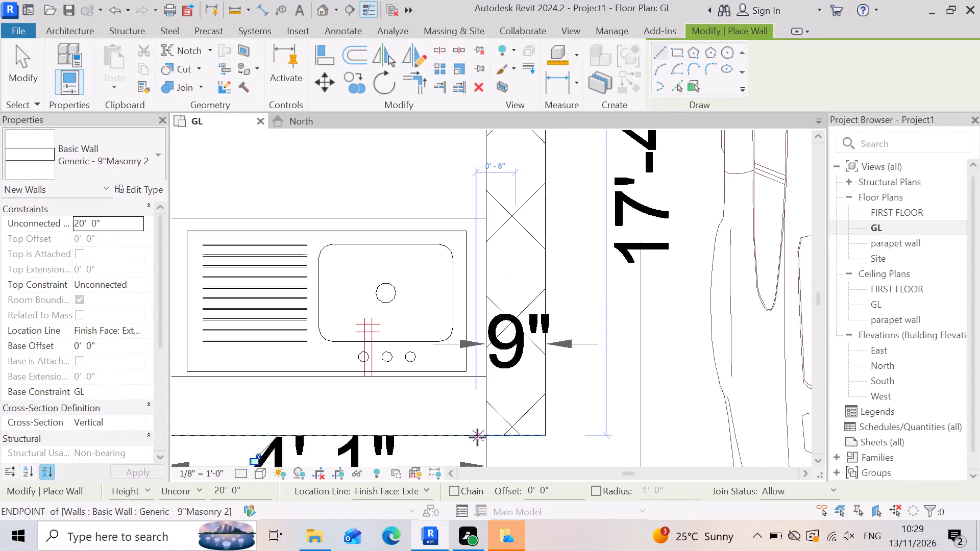
left_click(484, 435)
scroll(526, 439, "down", 10)
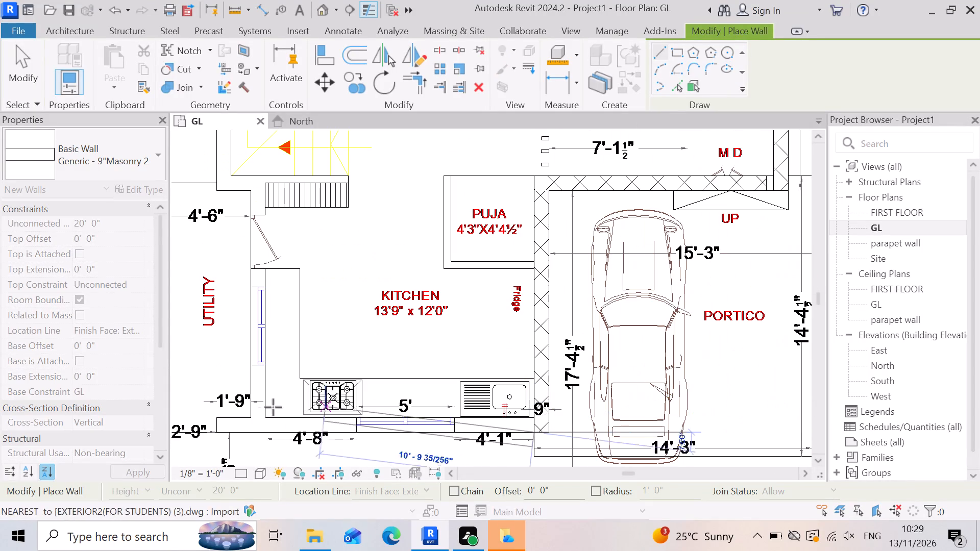
scroll(529, 411, "up", 9)
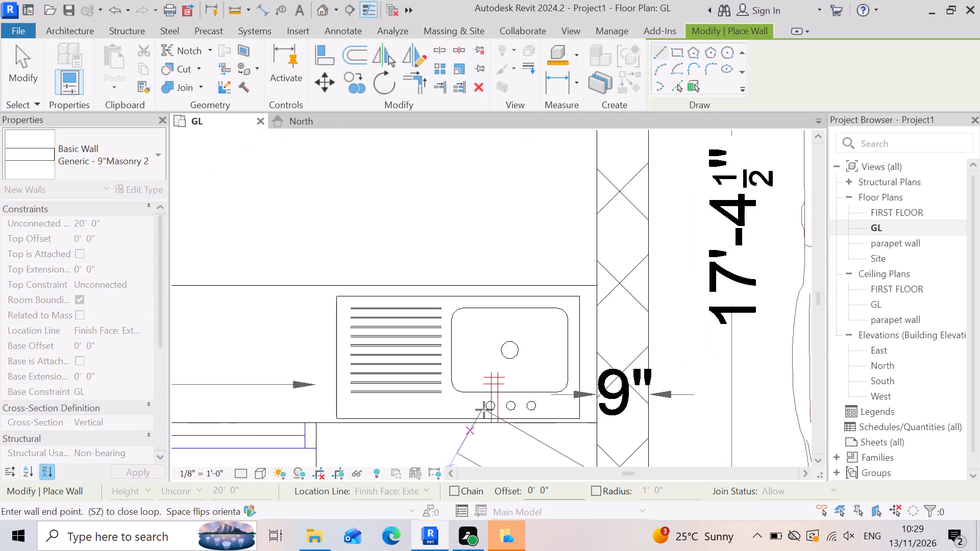
key("space")
scroll(520, 399, "up", 1)
scroll(521, 398, "down", 5)
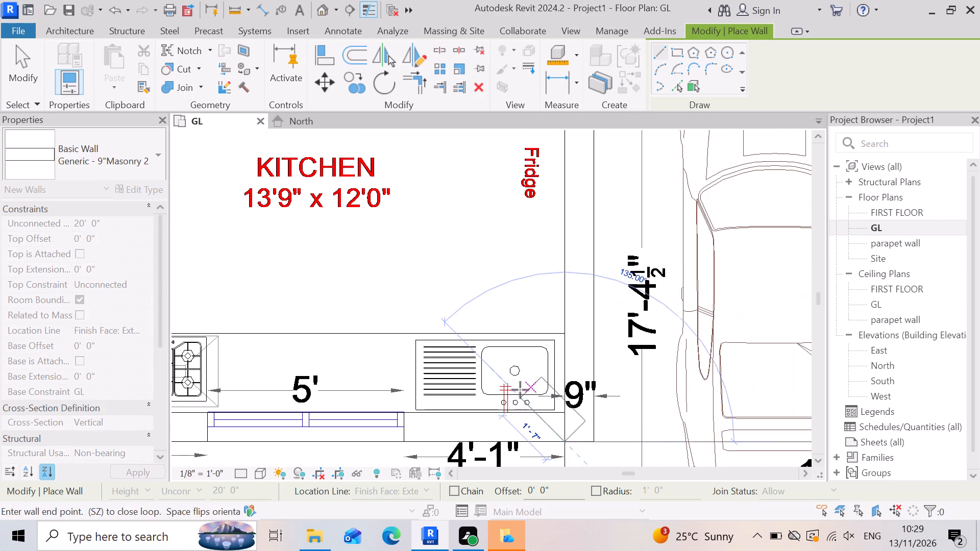
scroll(434, 432, "up", 6)
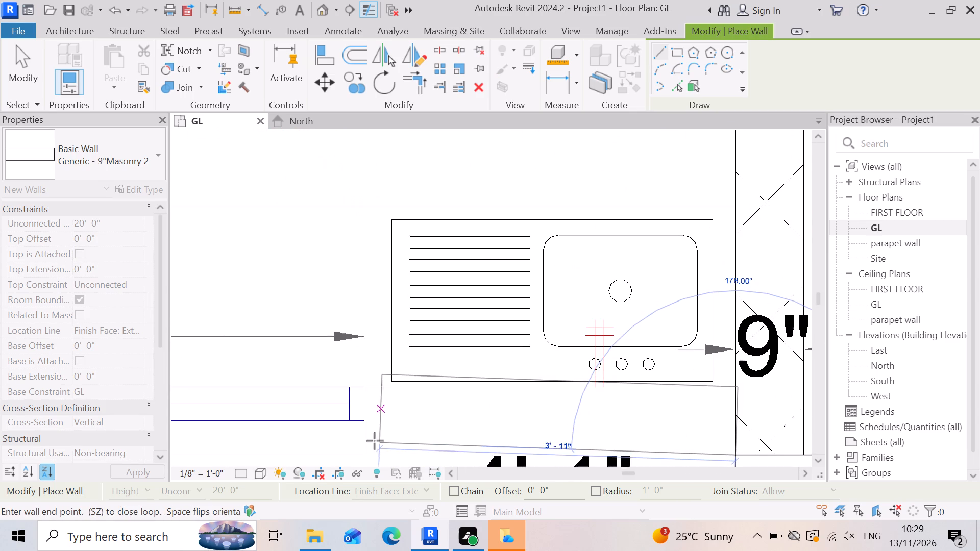
left_click(360, 454)
Draw the 9" masonry wall about 7'-2" long behind the stove, from the kitchen window opening to the wall end by the utility.
scroll(574, 421, "down", 3)
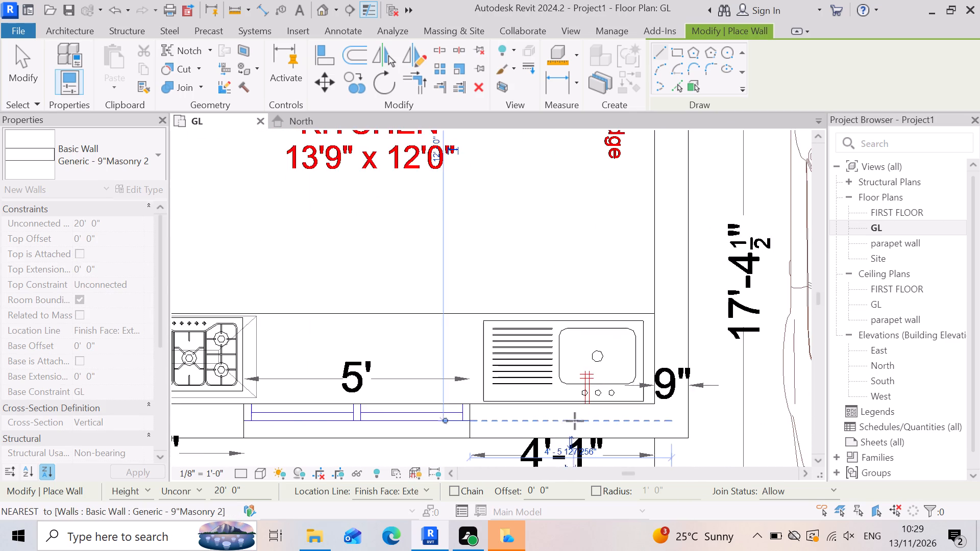
scroll(575, 421, "down", 5)
scroll(310, 436, "up", 6)
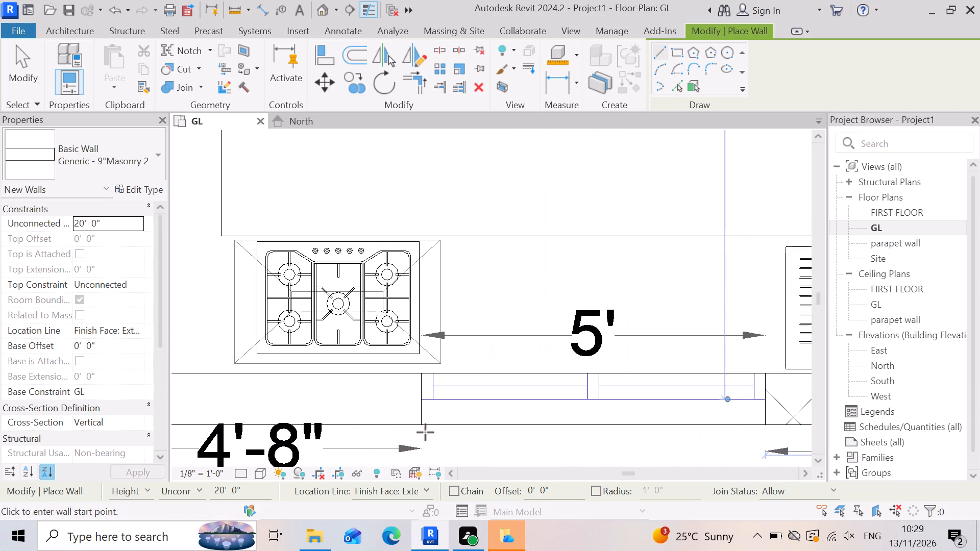
left_click(419, 428)
scroll(532, 442, "down", 8)
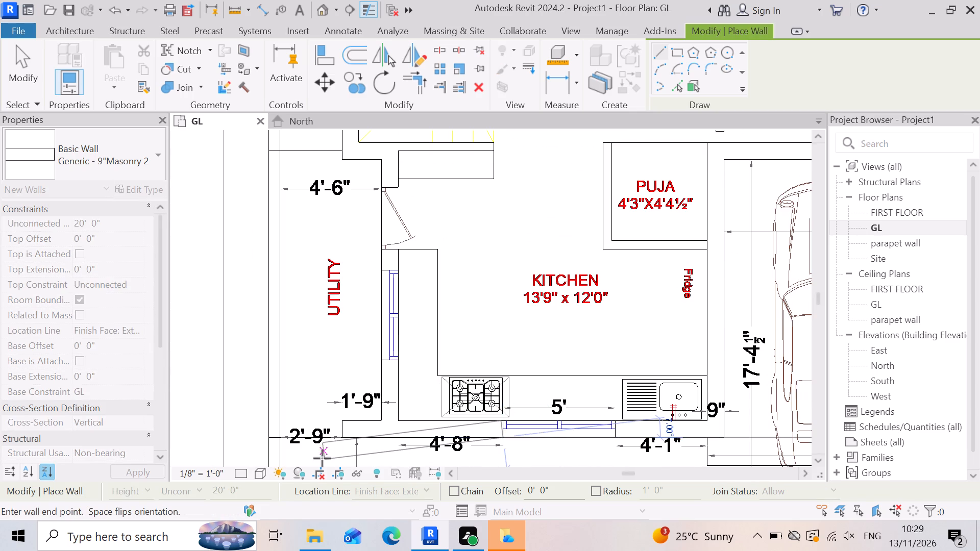
scroll(326, 445, "up", 5)
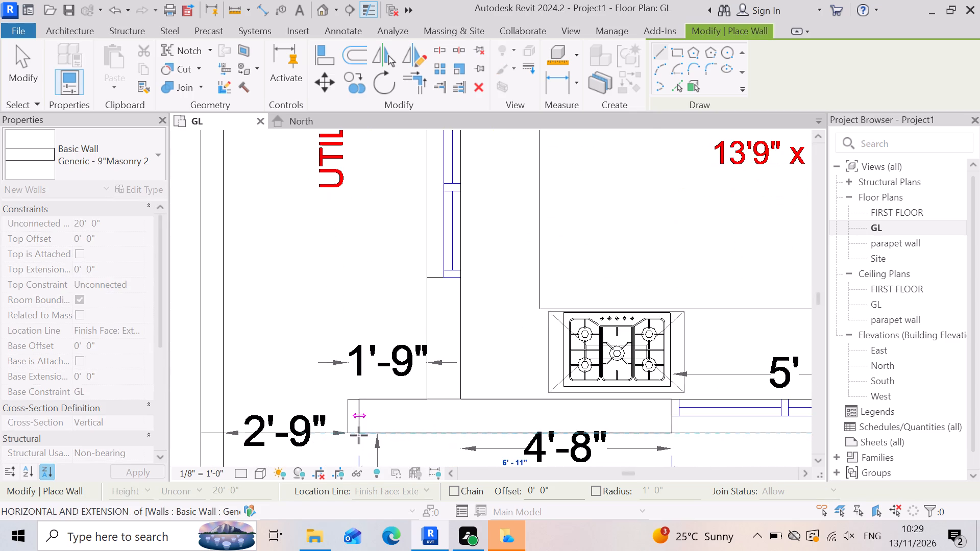
left_click(350, 430)
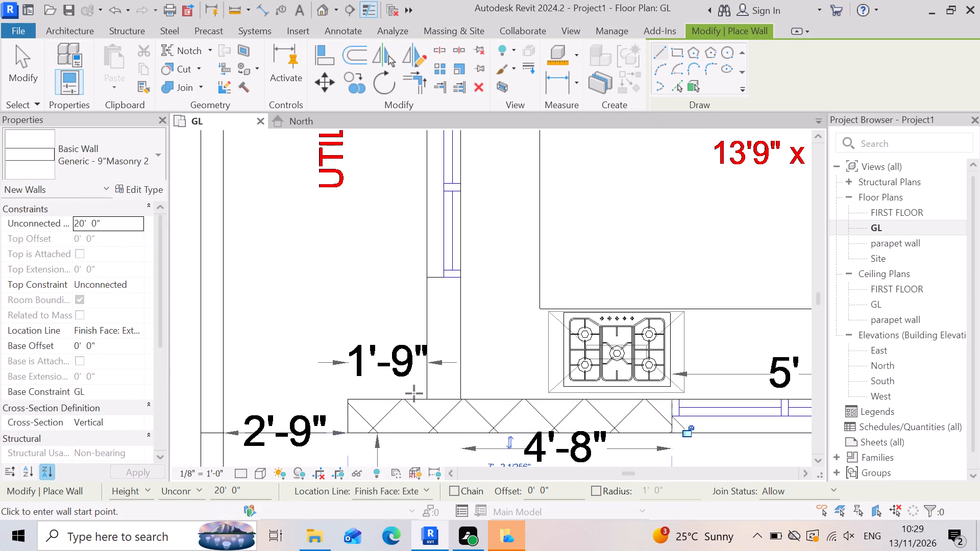
Draw the 9" masonry wall about 2'-8" long between utility and kitchen, from the lower kitchen wall up to the utility-side window.
left_click(429, 398)
scroll(470, 420, "down", 3)
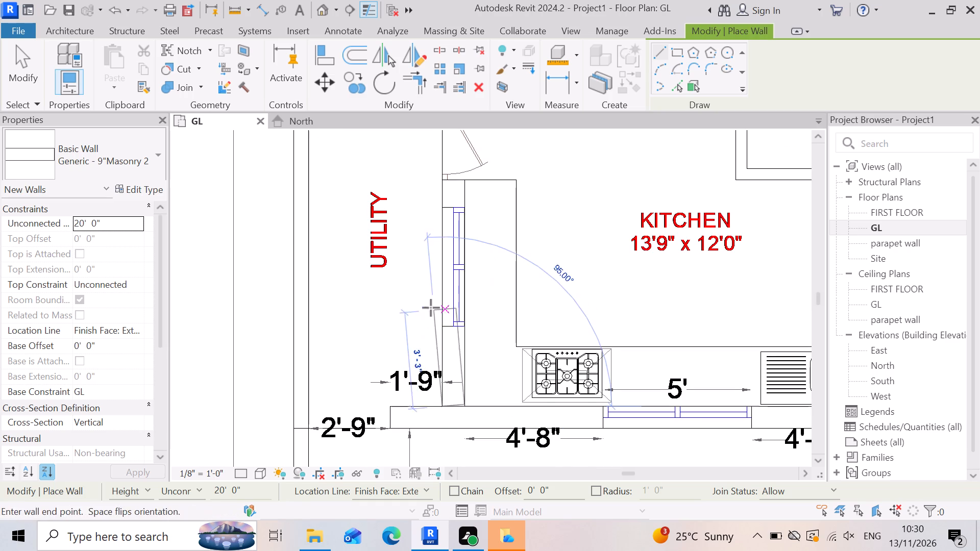
scroll(452, 331, "up", 8)
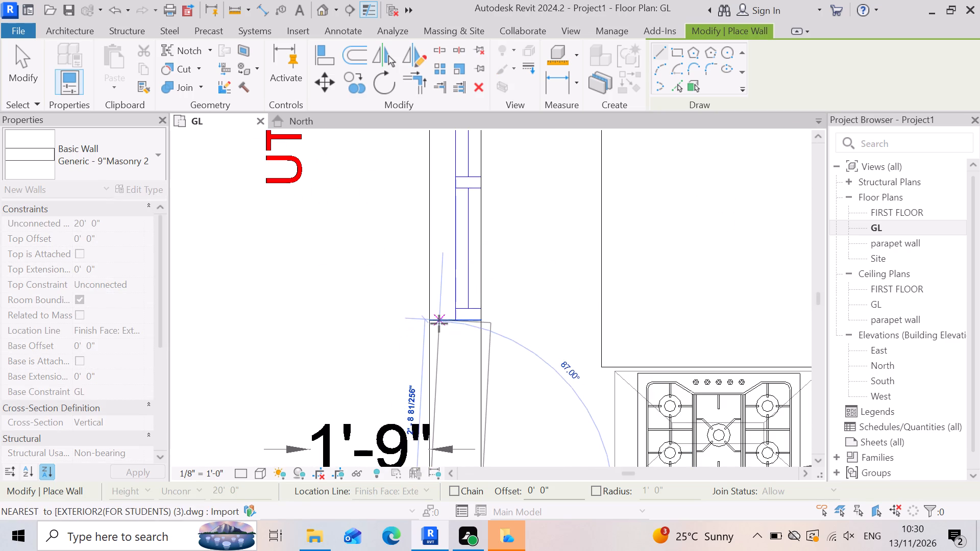
scroll(439, 323, "up", 1)
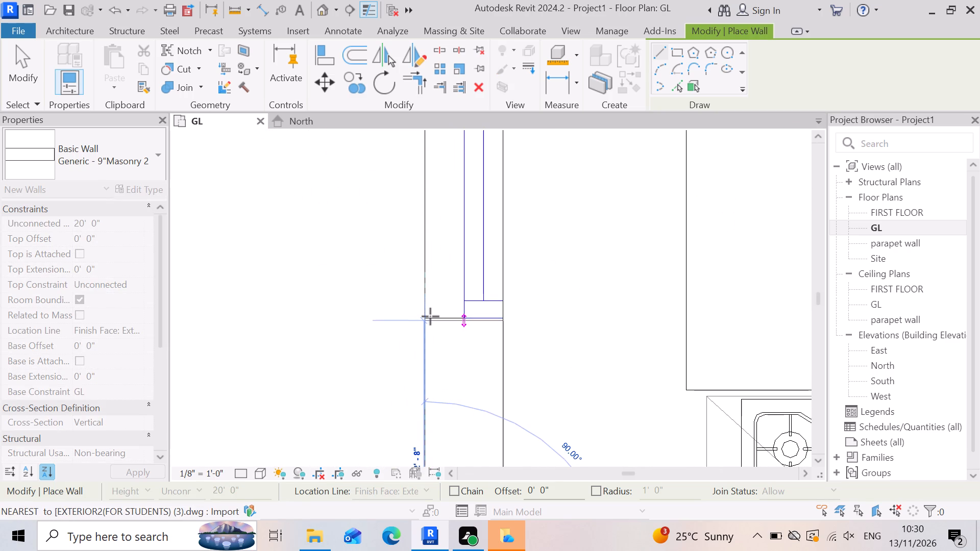
scroll(429, 311, "up", 6)
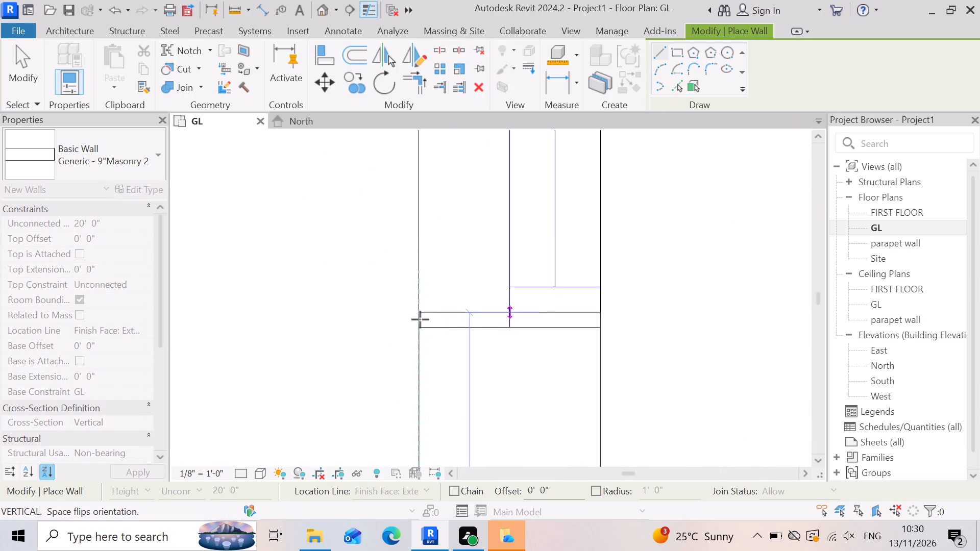
left_click(423, 329)
Draw a short 9" masonry wall about 0'-11" long between the utility-side window and the utility door.
scroll(532, 390, "down", 9)
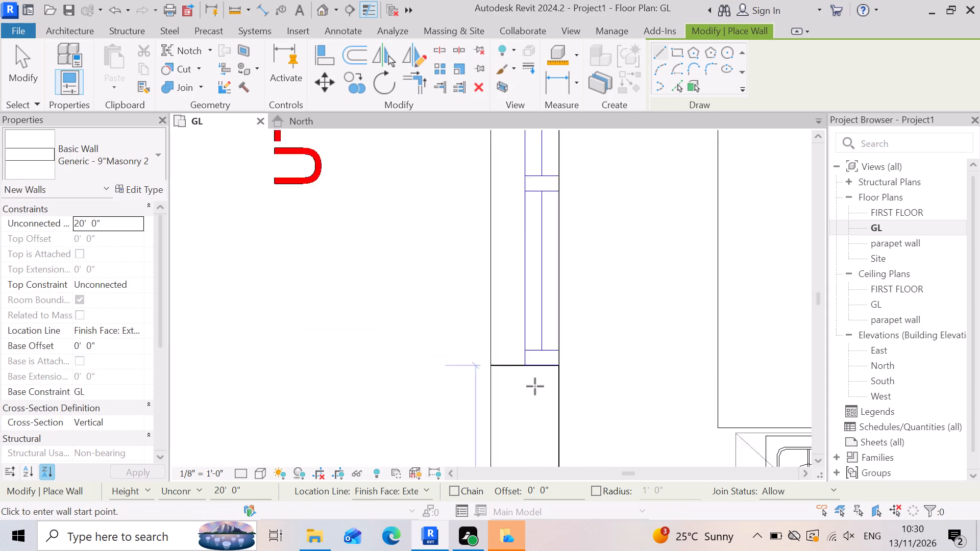
scroll(547, 397, "down", 9)
scroll(559, 307, "up", 9)
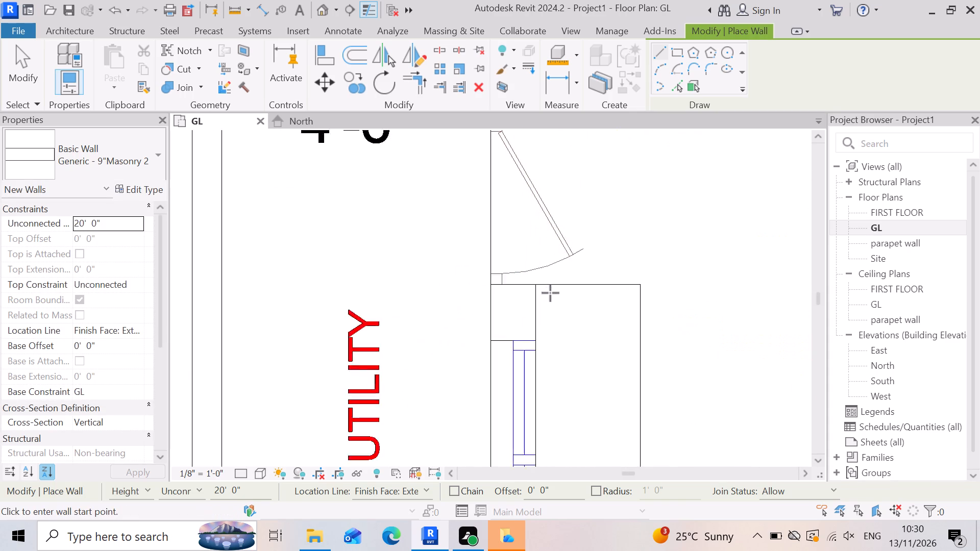
scroll(550, 293, "up", 1)
left_click(475, 356)
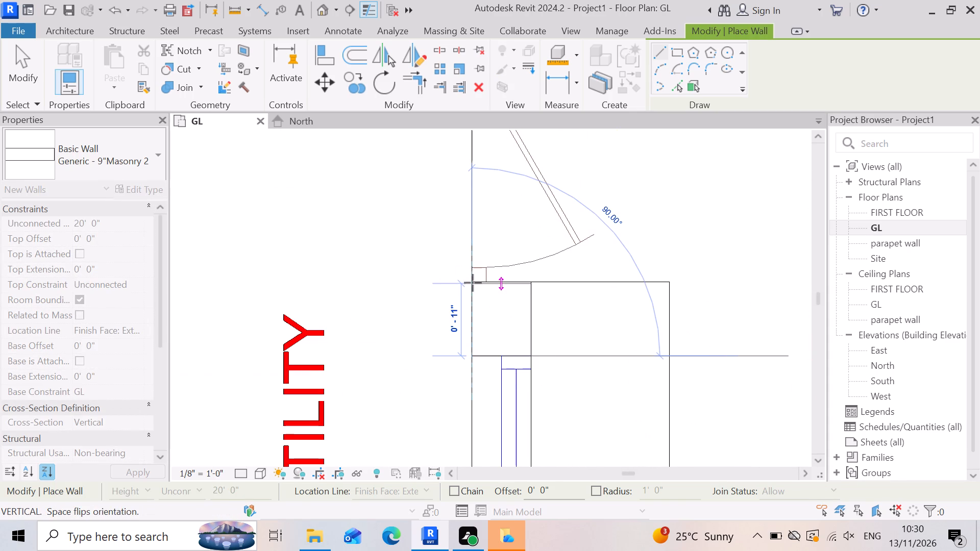
scroll(474, 283, "up", 3)
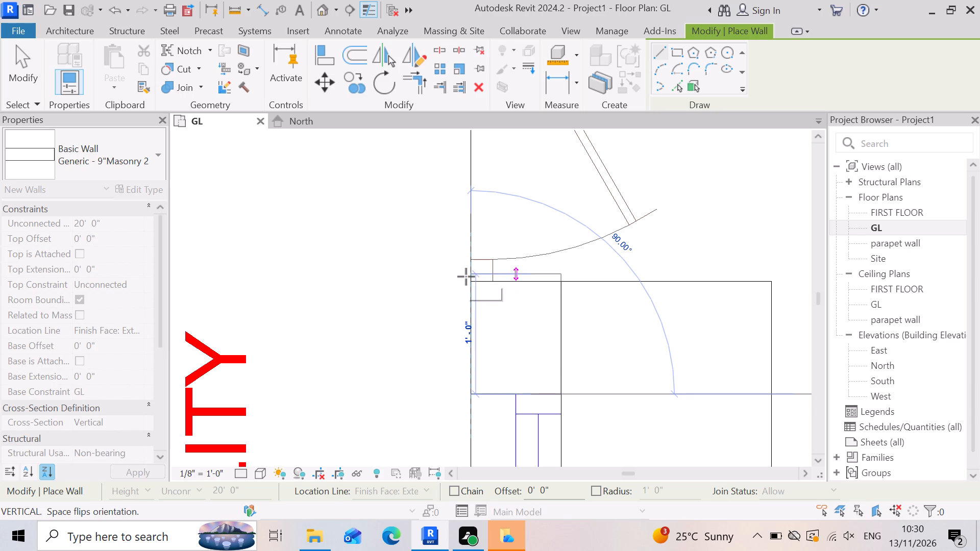
scroll(465, 280, "up", 6)
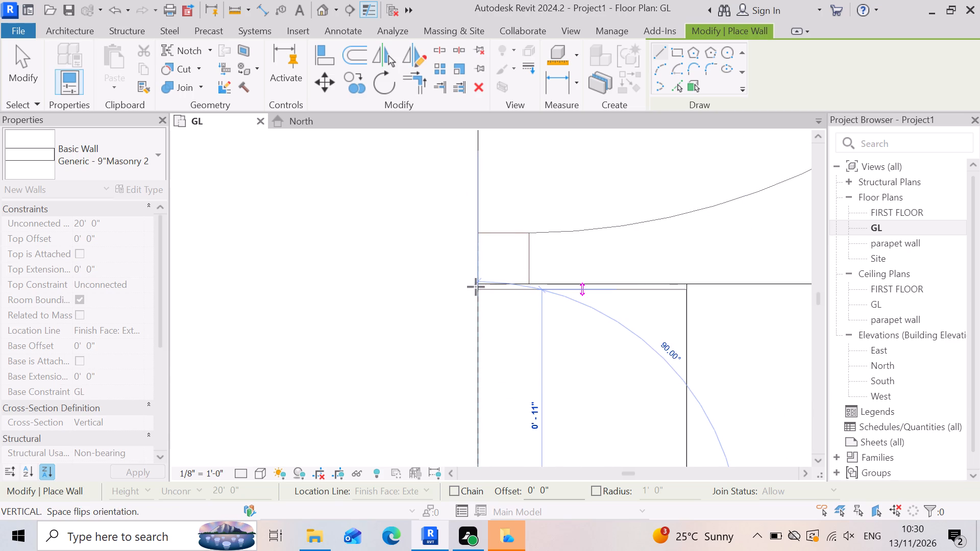
left_click(477, 283)
Draw a 9" masonry wall about 2'-0" long from the utility door opening up to the staircase edge.
scroll(556, 336, "down", 3)
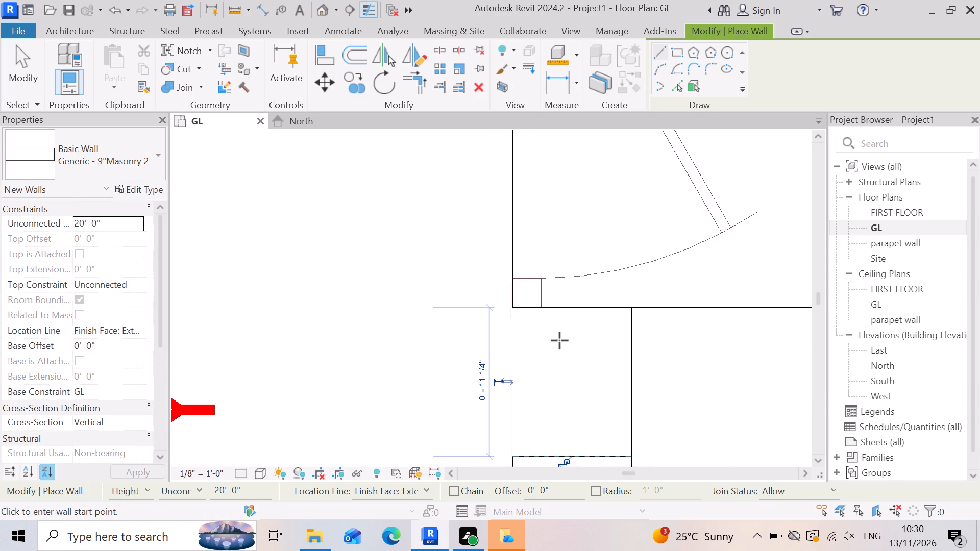
scroll(559, 340, "down", 14)
scroll(604, 232, "up", 7)
left_click(510, 323)
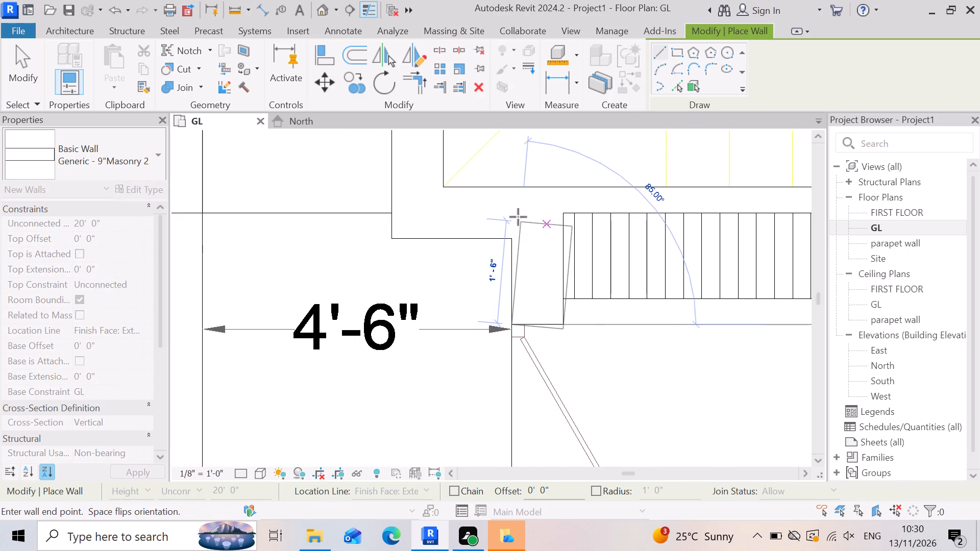
left_click(510, 192)
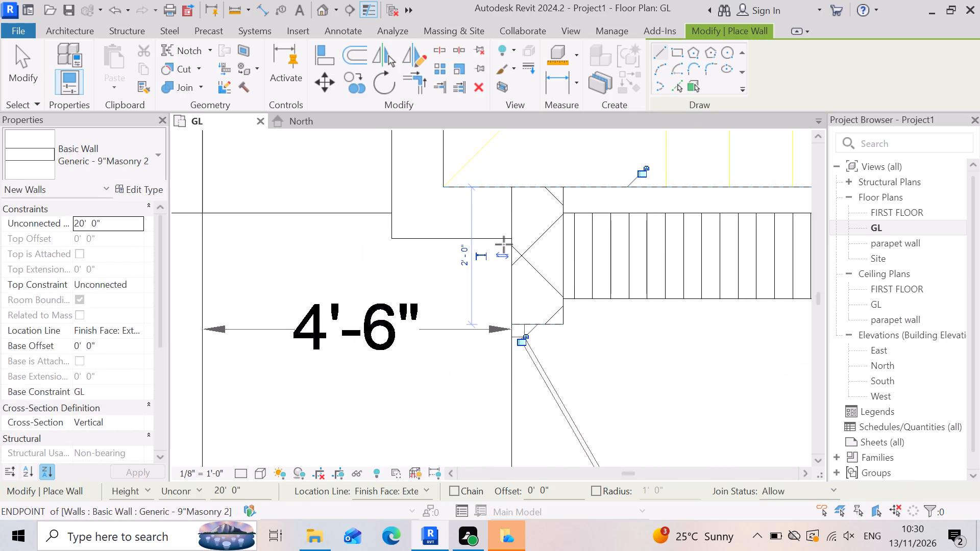
Draw the short horizontal 9" masonry wall above the utility, from the new wall by the door to the outer staircase corner.
left_click(510, 239)
scroll(580, 309, "down", 4)
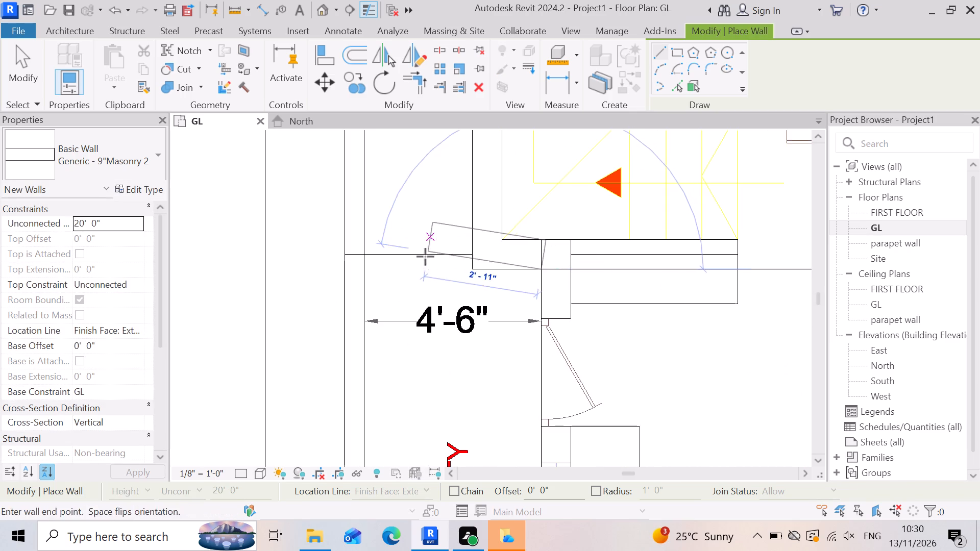
scroll(473, 265, "up", 3)
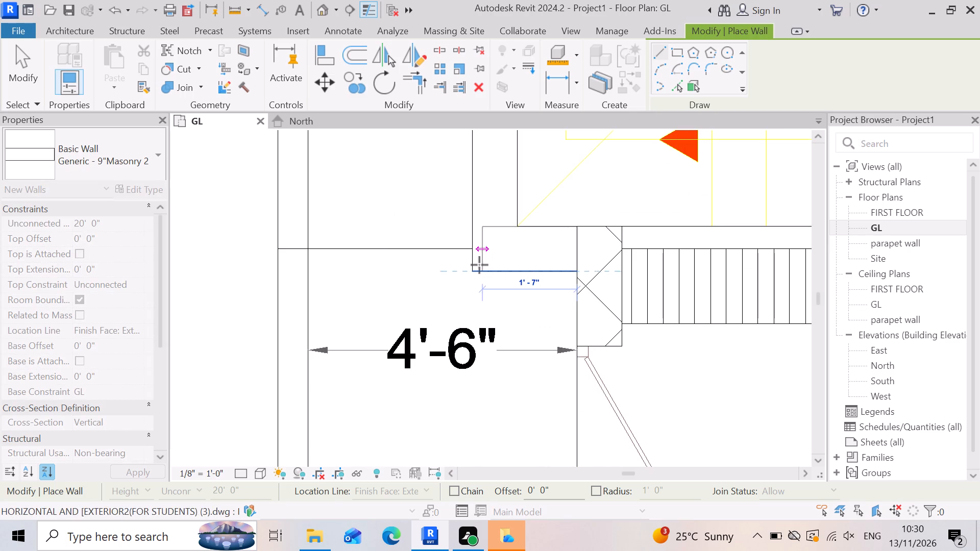
left_click(475, 265)
Draw a 9" masonry wall about 3'-11" long beside the staircase, from its lower corner up to the staircase window, flipped onto the plan outline.
scroll(551, 312, "down", 4)
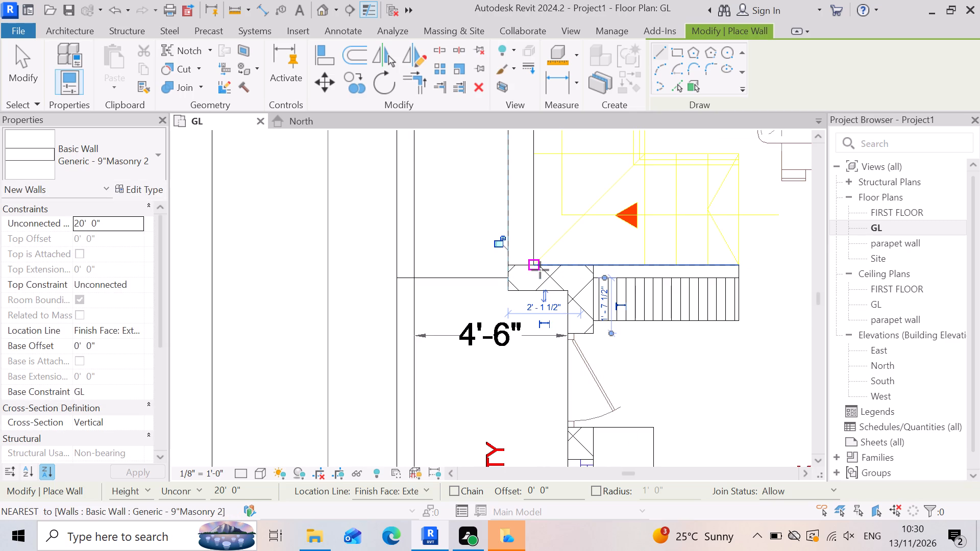
left_click(540, 270)
scroll(596, 344, "down", 9)
scroll(579, 288, "up", 1)
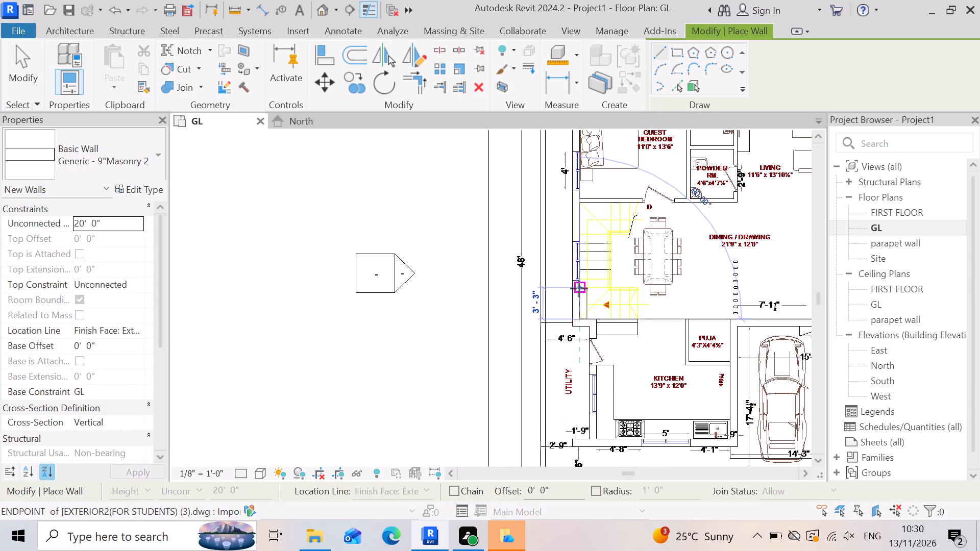
scroll(579, 288, "up", 4)
key("space")
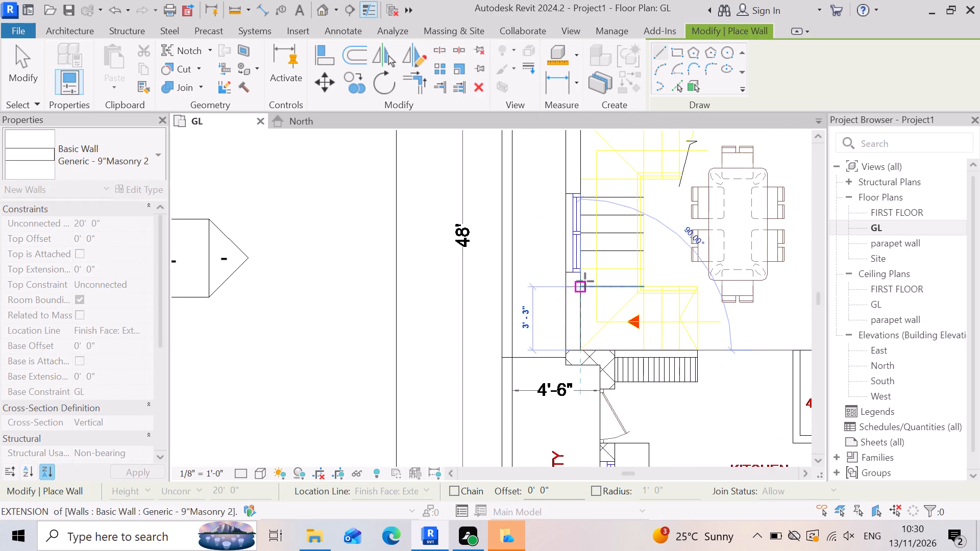
scroll(579, 283, "up", 6)
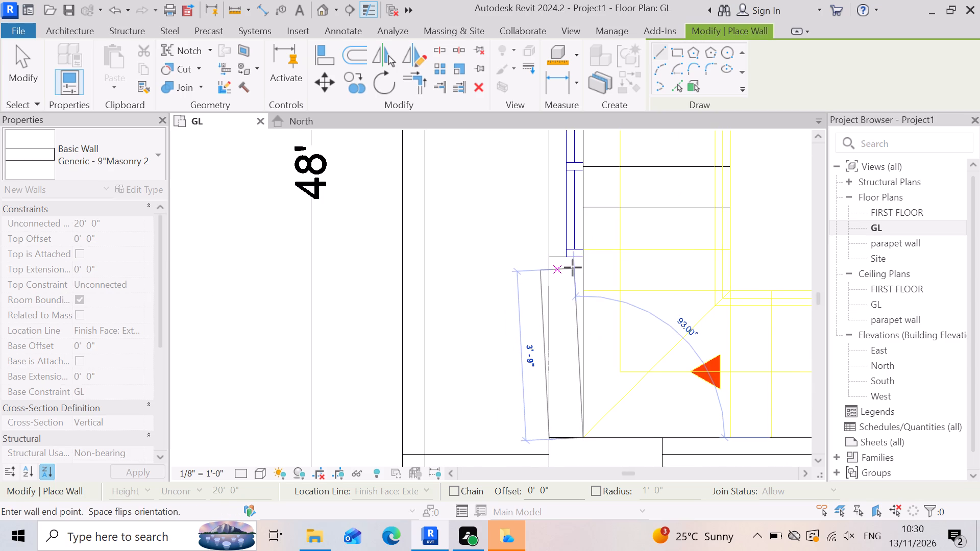
scroll(573, 267, "up", 1)
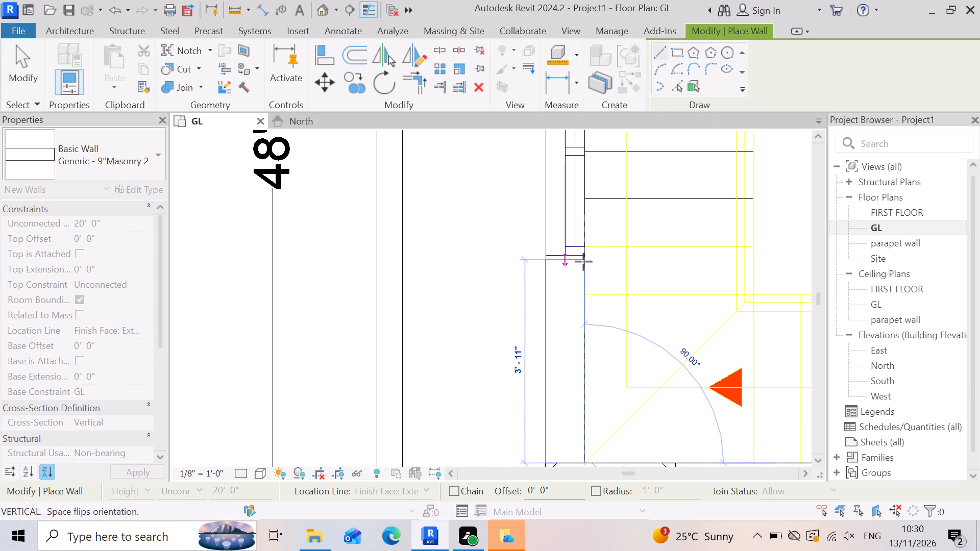
scroll(581, 259, "up", 5)
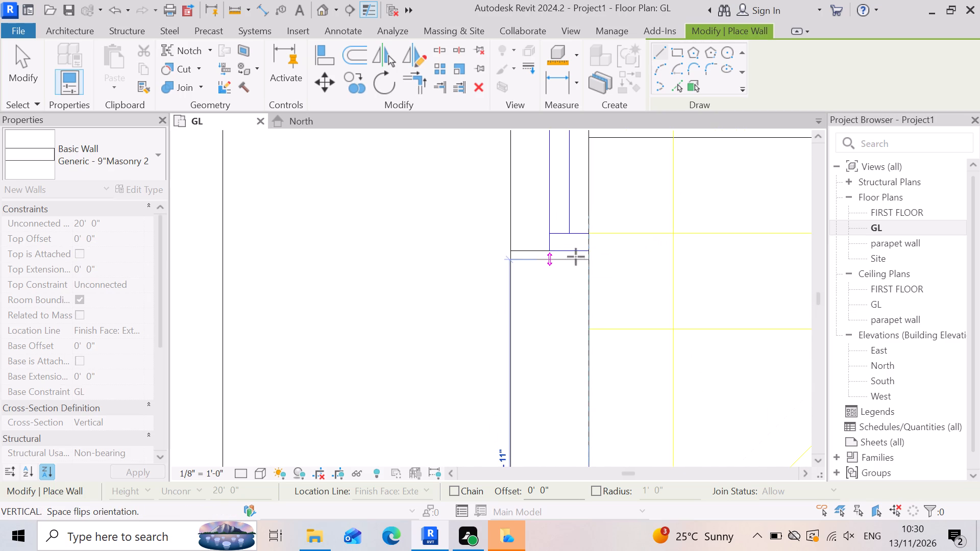
left_click(584, 253)
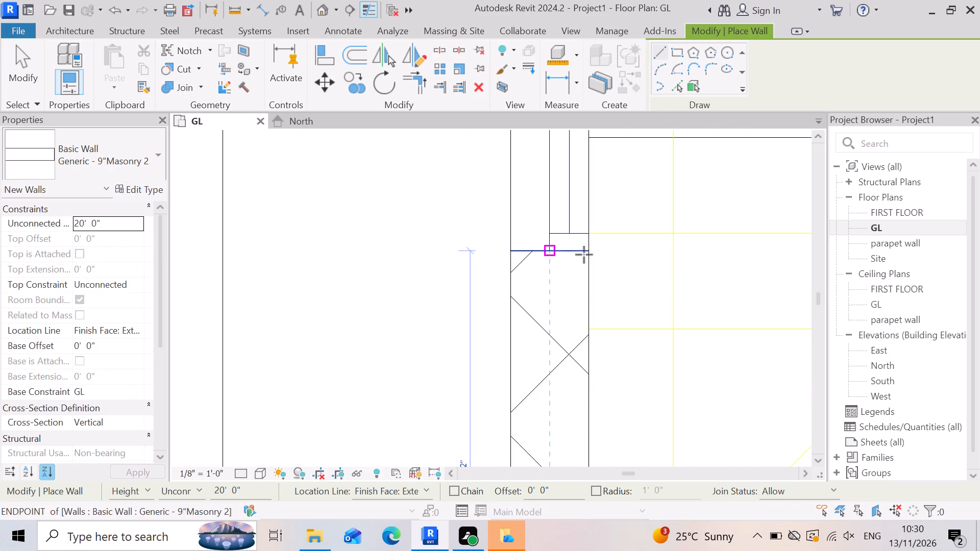
Draw a 9" masonry wall about 5'-3" long from the top of the staircase window up to the guest bedroom's 4' side window.
scroll(577, 333, "down", 12)
scroll(597, 224, "up", 6)
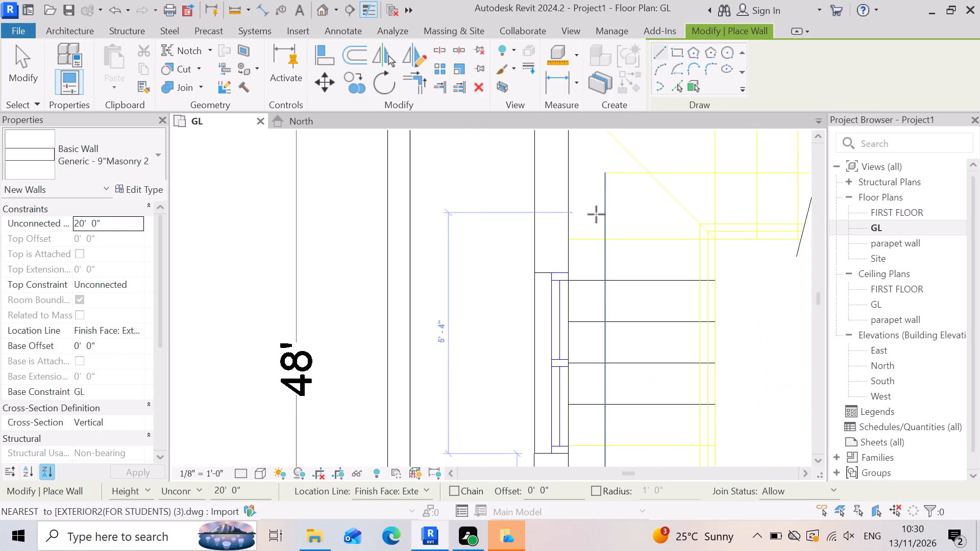
scroll(596, 214, "up", 4)
left_click(559, 299)
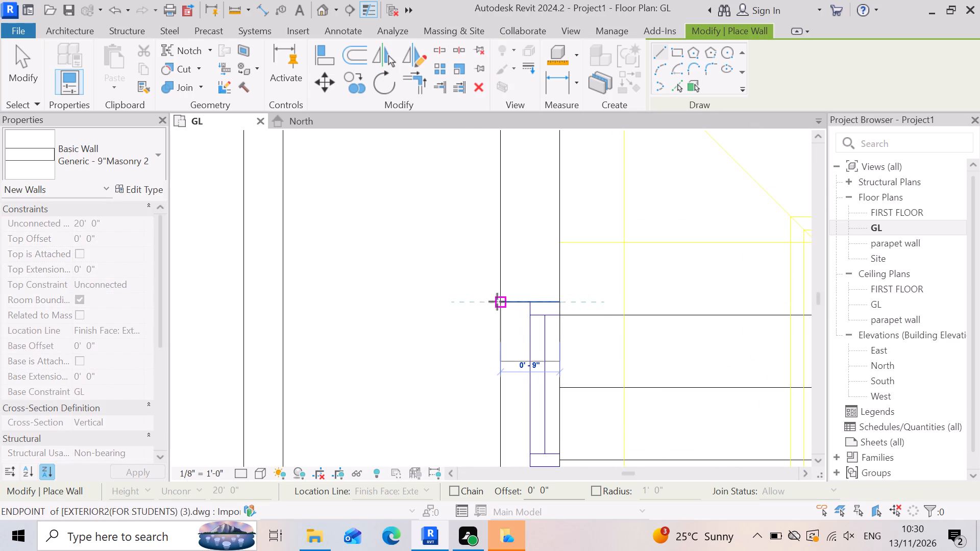
scroll(508, 292, "down", 2)
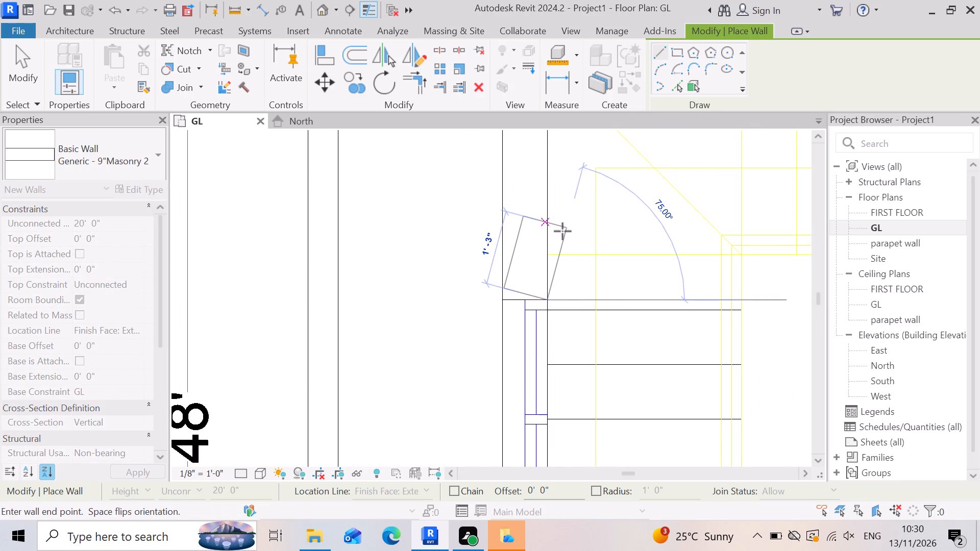
key("space")
key("space")
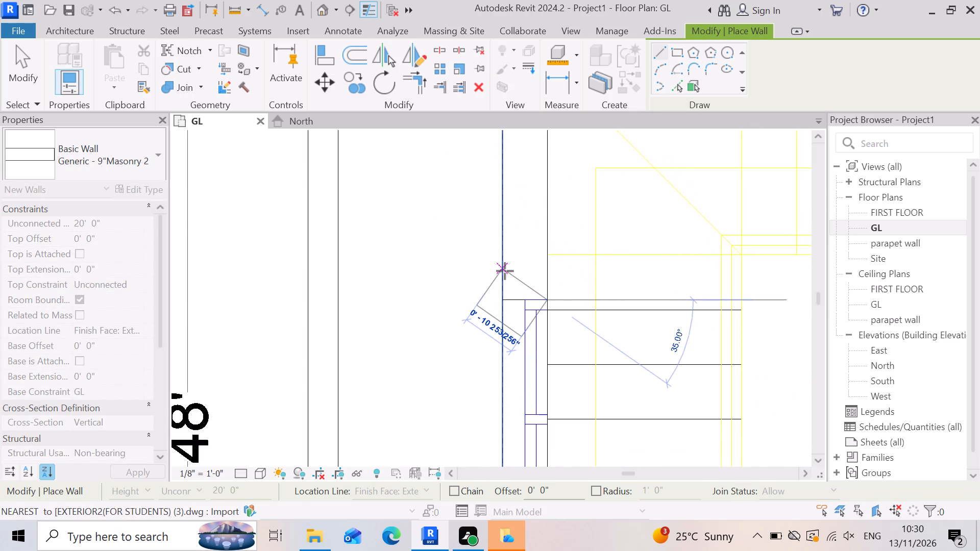
scroll(541, 237, "down", 9)
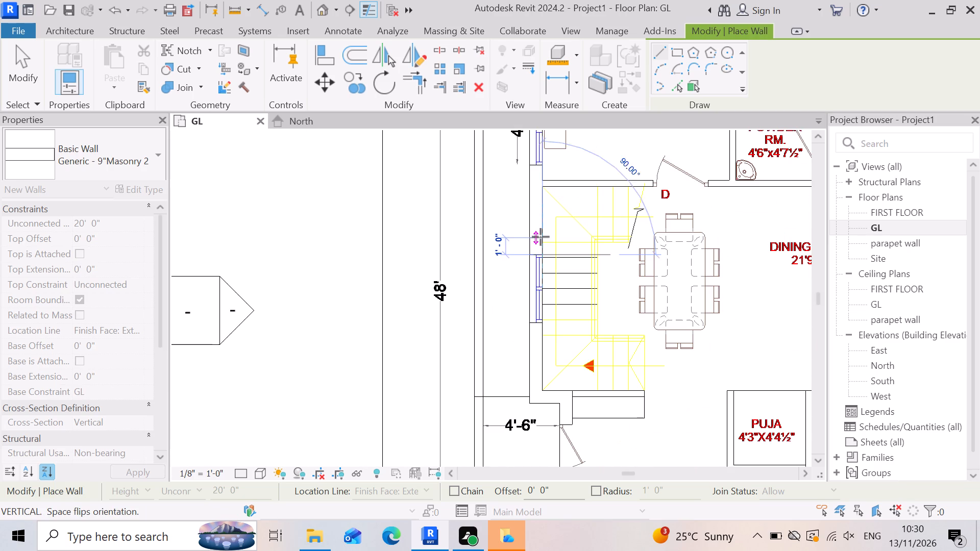
scroll(548, 171, "up", 9)
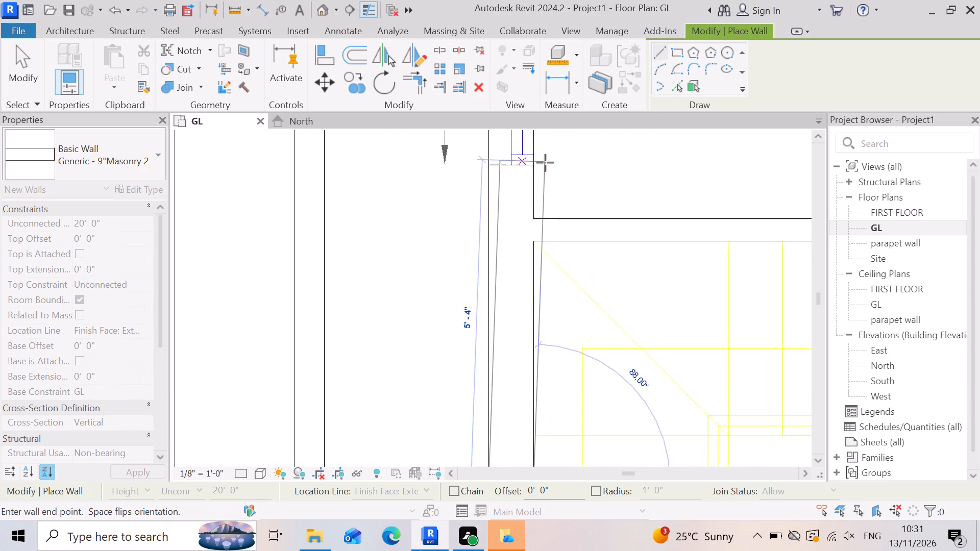
scroll(545, 163, "up", 4)
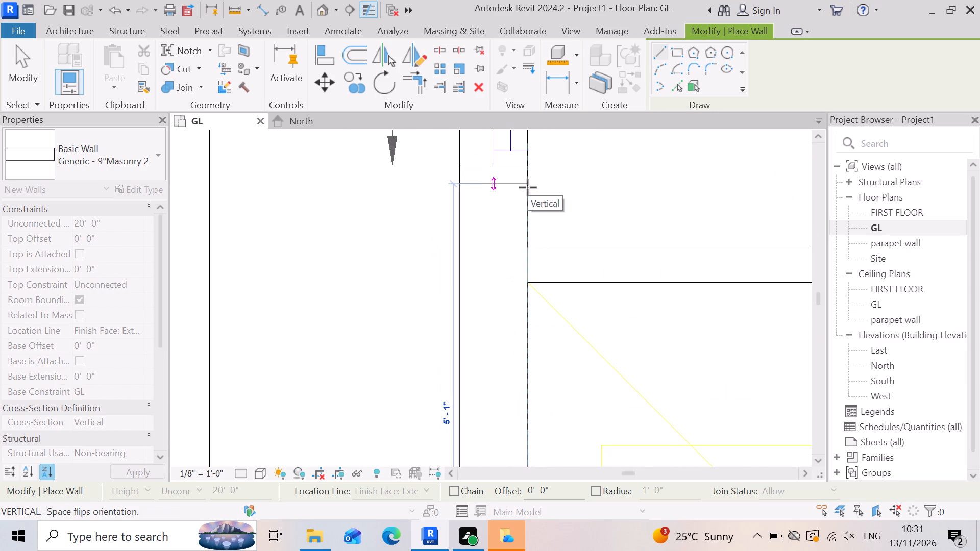
scroll(531, 161, "up", 2)
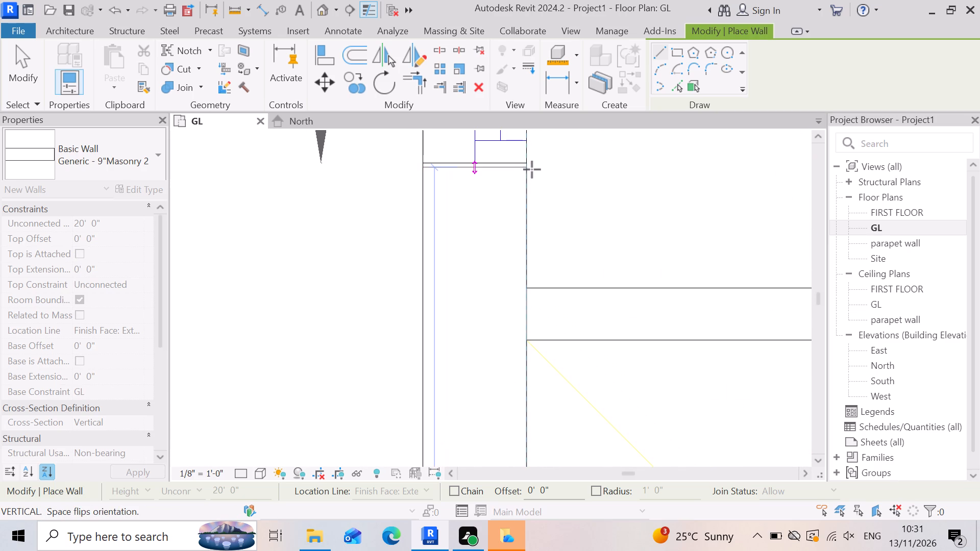
scroll(509, 158, "up", 3)
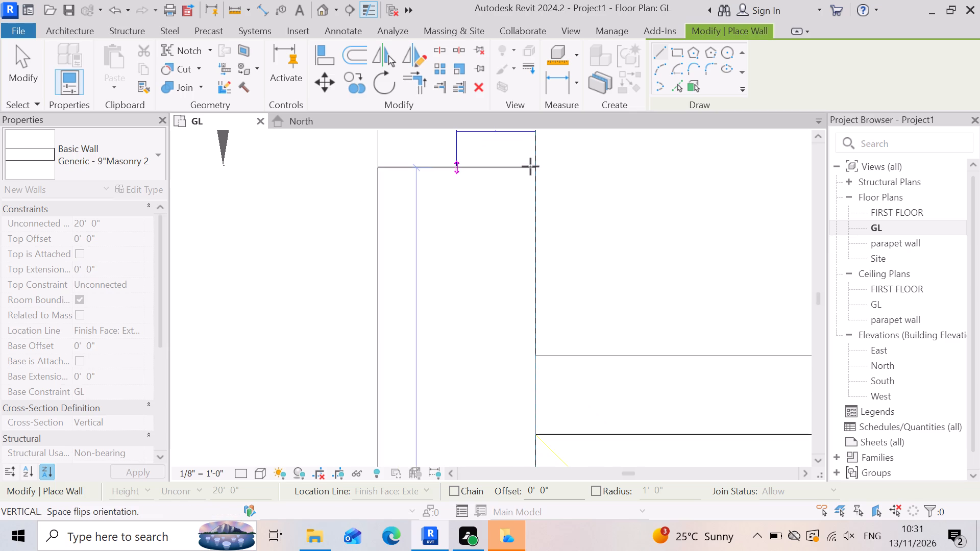
scroll(524, 170, "up", 2)
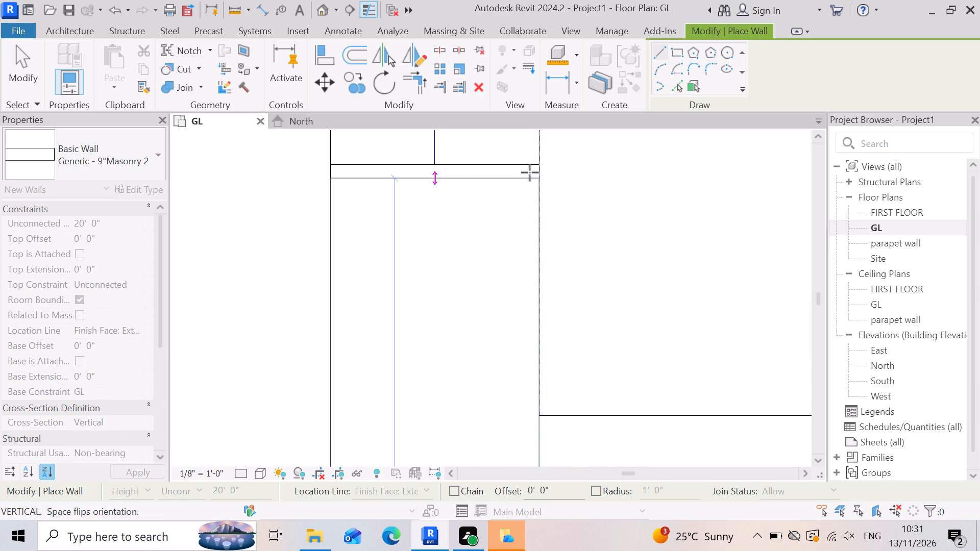
left_click(529, 164)
scroll(501, 255, "down", 10)
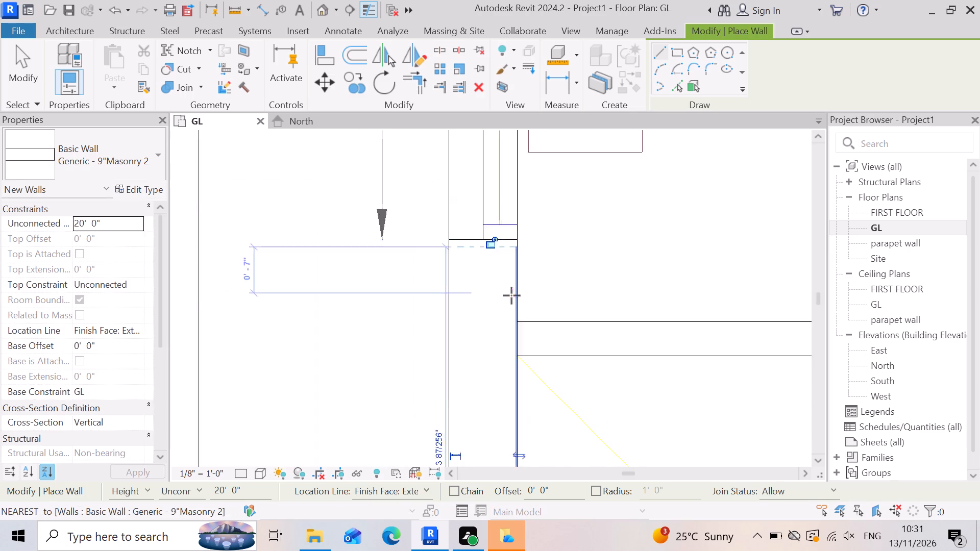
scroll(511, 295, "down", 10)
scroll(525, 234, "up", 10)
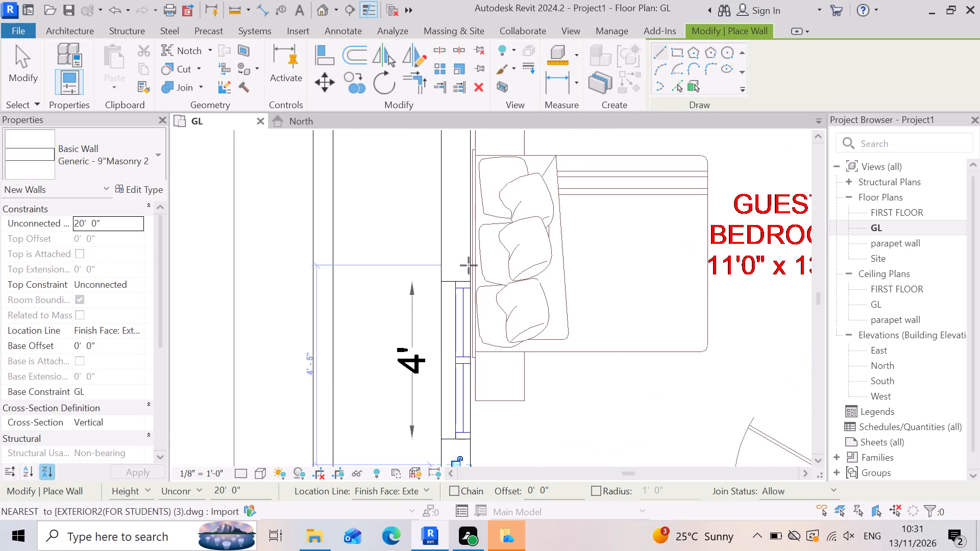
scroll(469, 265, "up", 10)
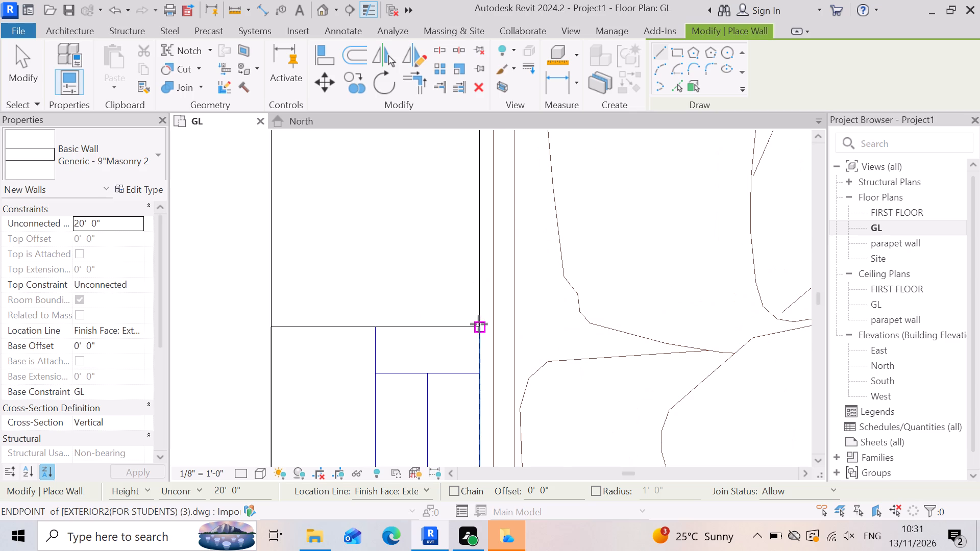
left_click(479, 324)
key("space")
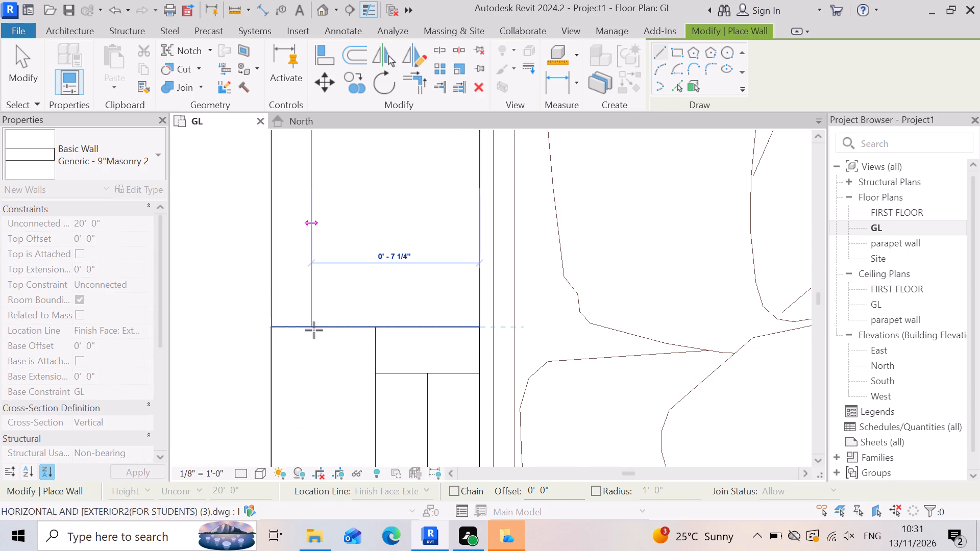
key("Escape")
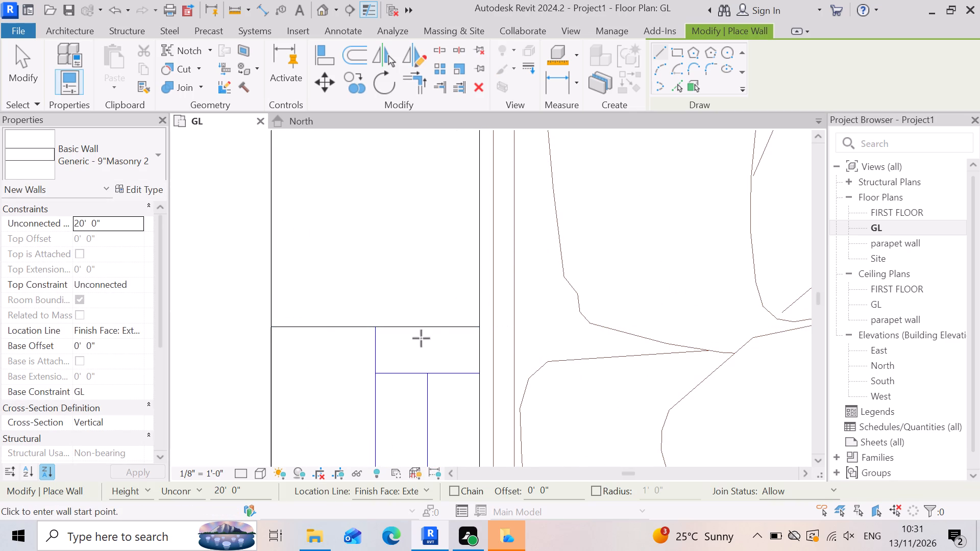
Draw a 9" masonry wall about 9'-0" long from the top outer corner of the guest bedroom's side window up to the existing upper wall.
left_click(271, 325)
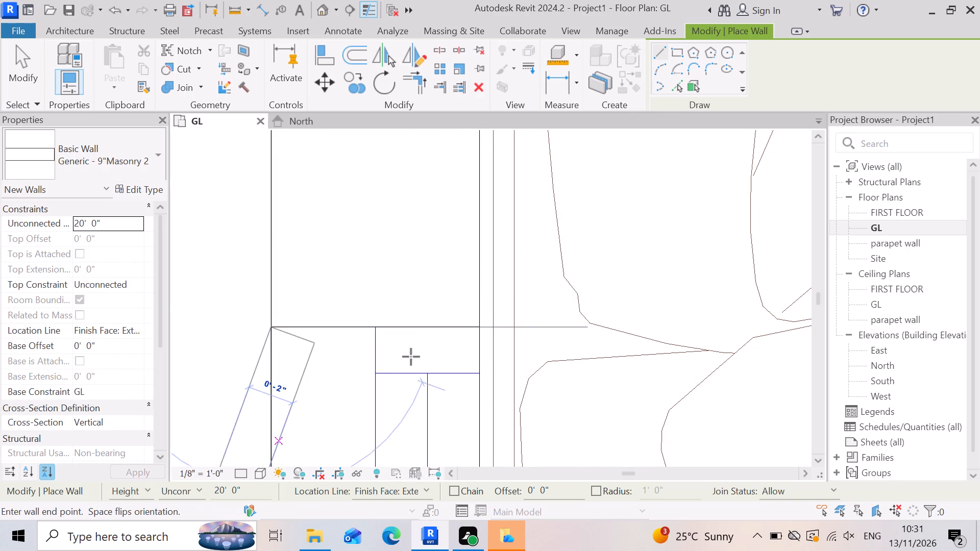
scroll(423, 359, "down", 4)
scroll(467, 304, "down", 8)
scroll(517, 352, "down", 4)
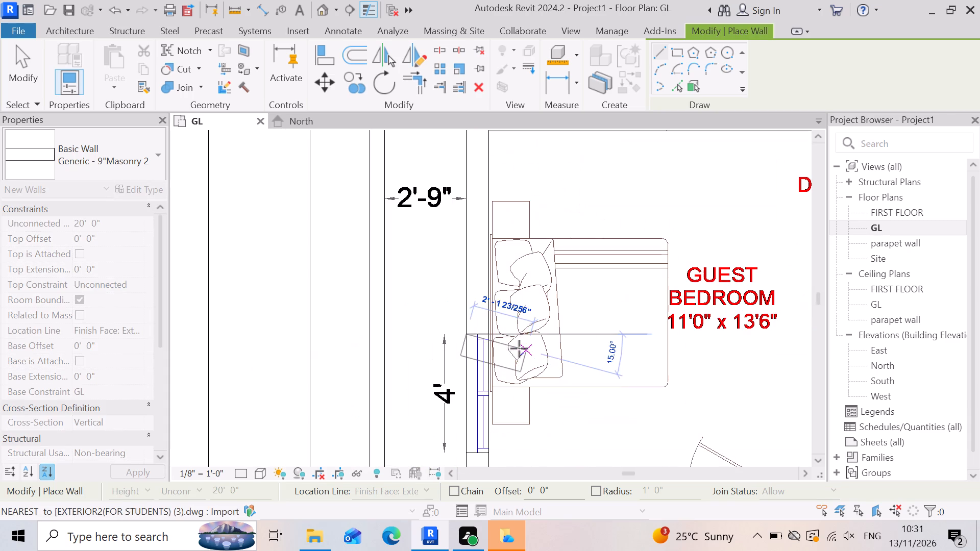
scroll(526, 339, "down", 5)
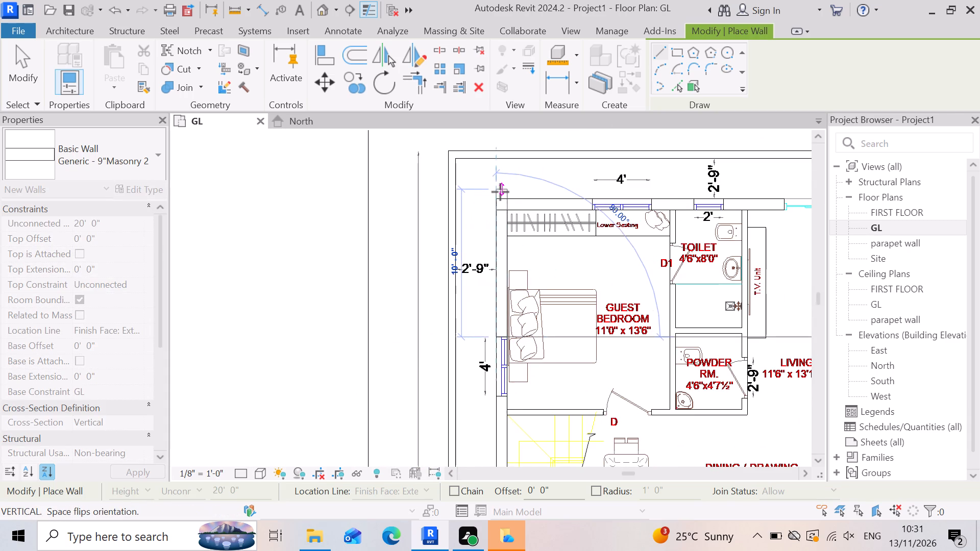
scroll(500, 192, "up", 7)
scroll(506, 242, "up", 2)
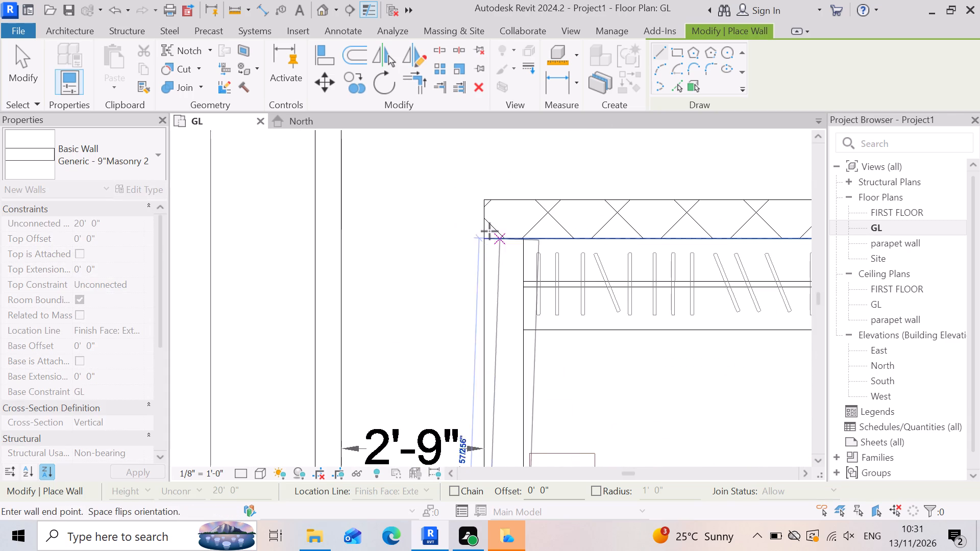
scroll(489, 246, "up", 5)
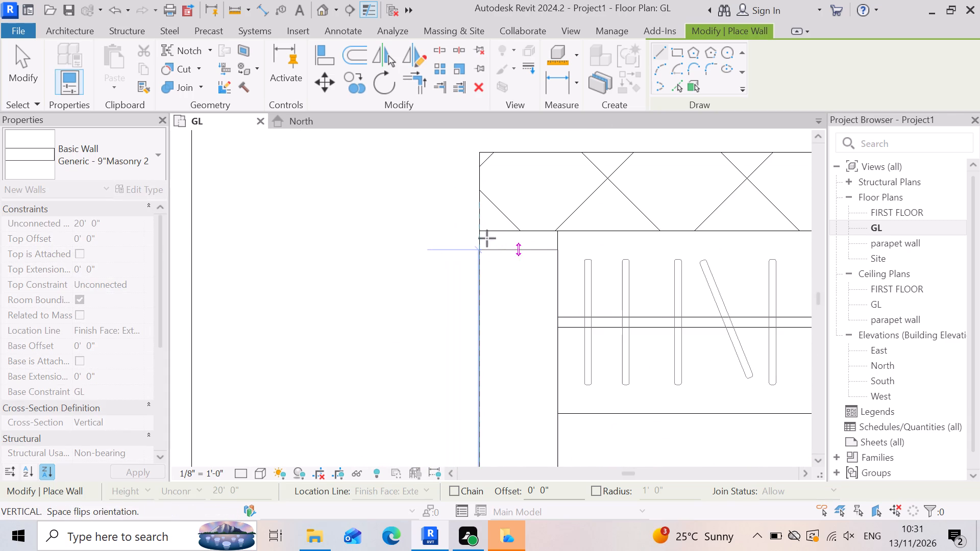
left_click(491, 228)
scroll(511, 230, "down", 7)
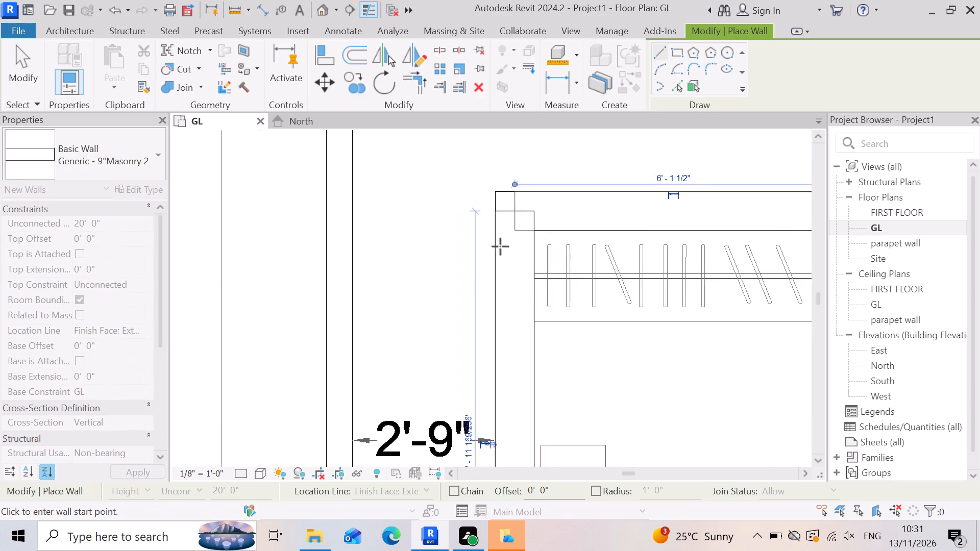
scroll(491, 261, "down", 4)
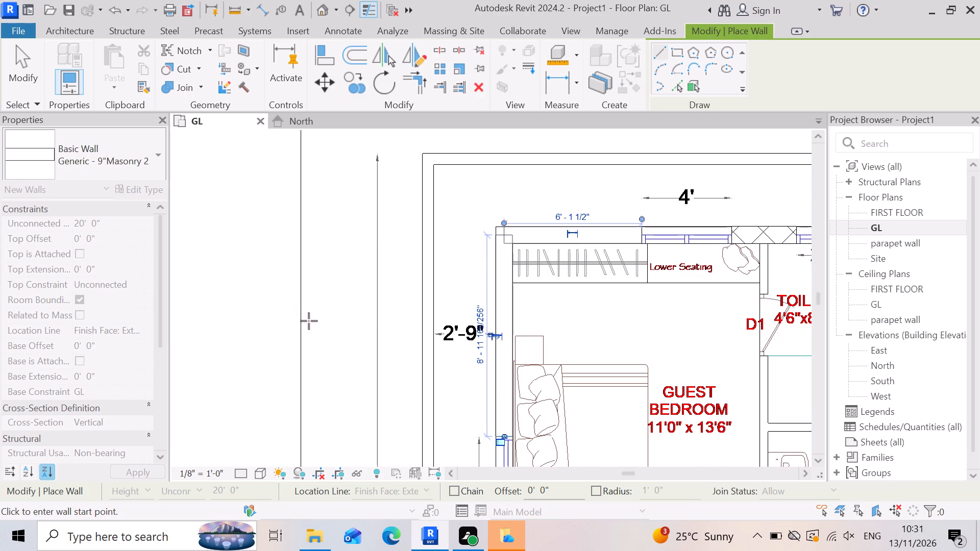
key("Escape")
Examine the traced outer walls and the untraced interior walls around the guest bedroom, toilet and living room.
scroll(387, 256, "down", 11)
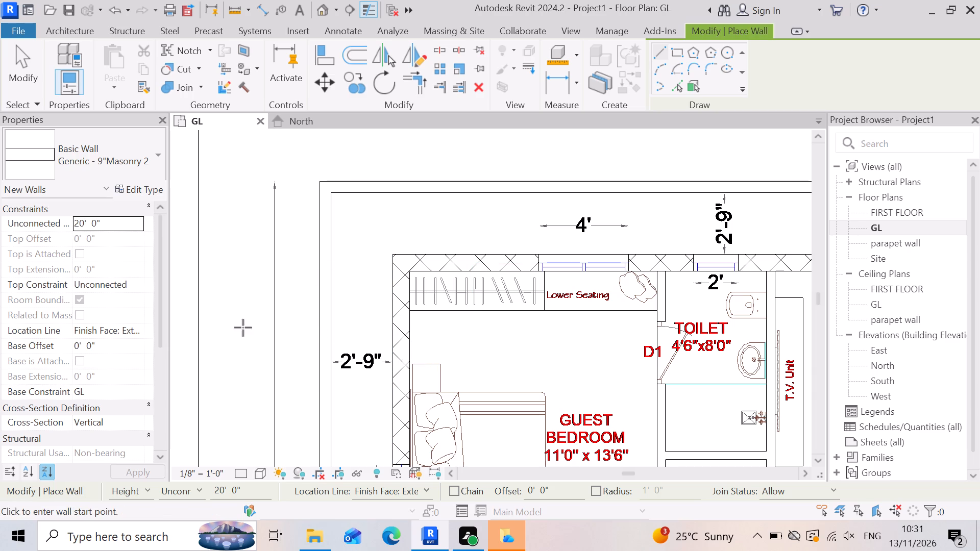
scroll(502, 317, "up", 5)
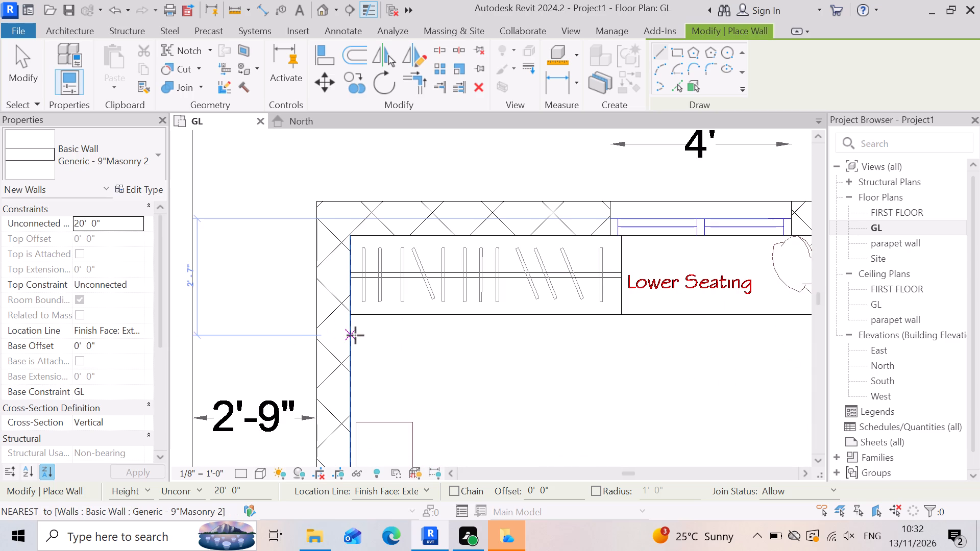
scroll(421, 313, "up", 3)
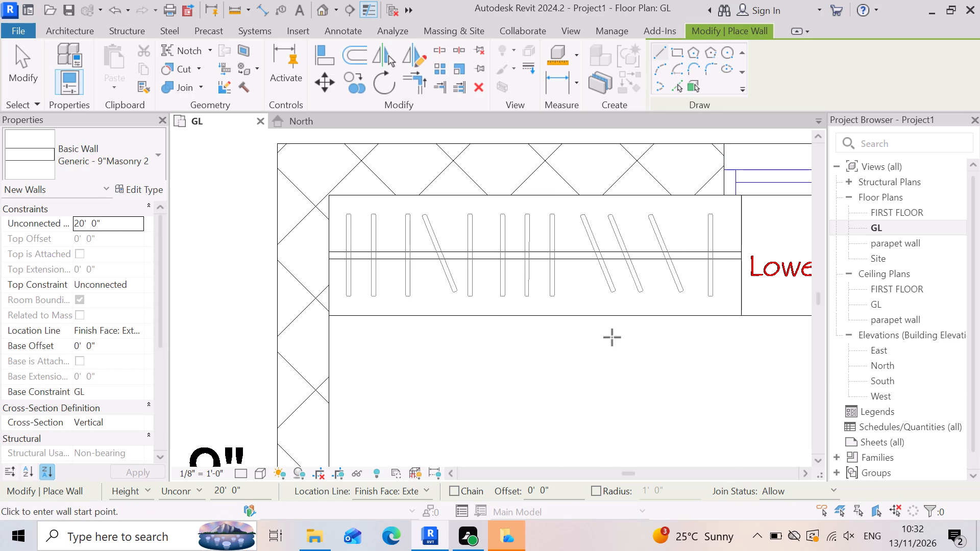
scroll(637, 333, "down", 3)
scroll(556, 338, "down", 3)
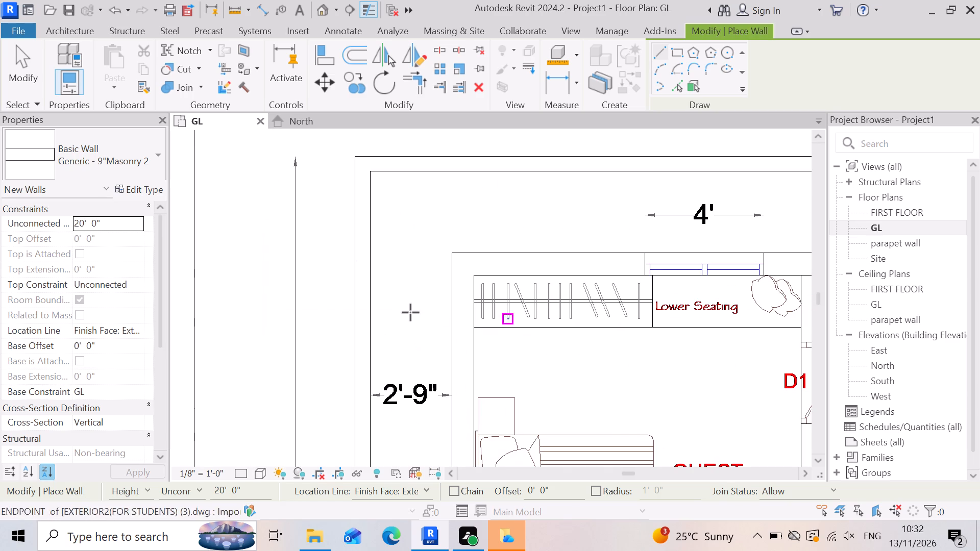
scroll(586, 333, "up", 2)
scroll(360, 282, "down", 5)
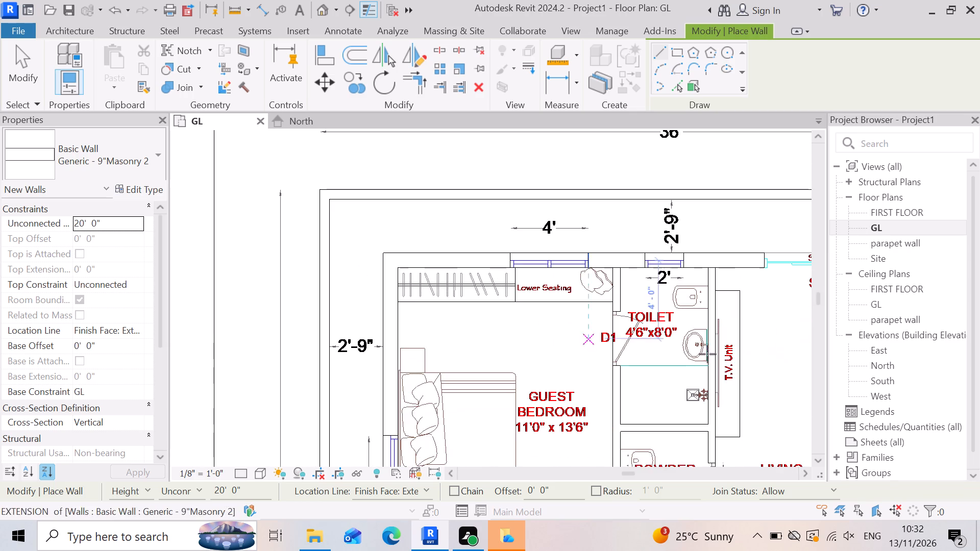
scroll(787, 338, "up", 2)
scroll(572, 260, "up", 3)
scroll(523, 239, "up", 2)
scroll(646, 294, "down", 4)
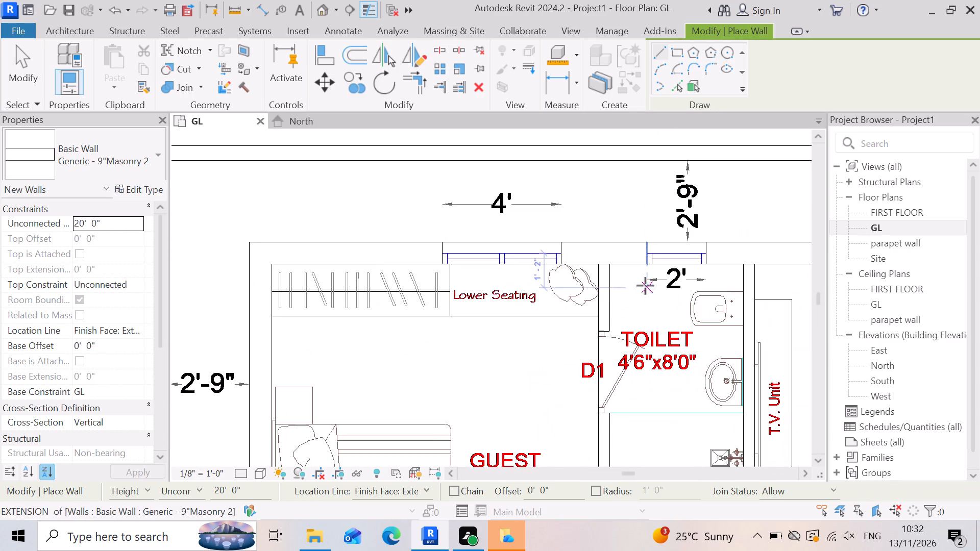
scroll(645, 286, "down", 6)
scroll(667, 346, "down", 6)
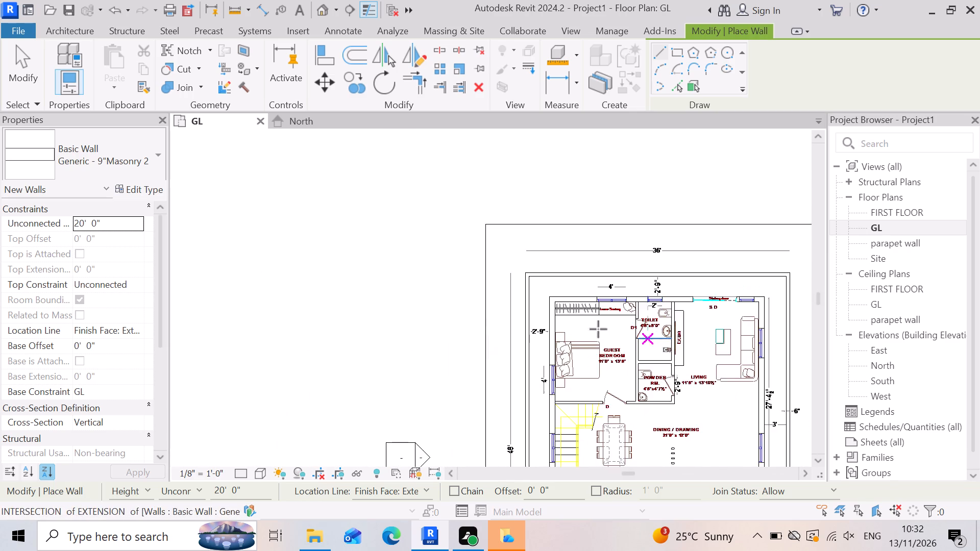
scroll(648, 306, "up", 5)
scroll(720, 343, "up", 4)
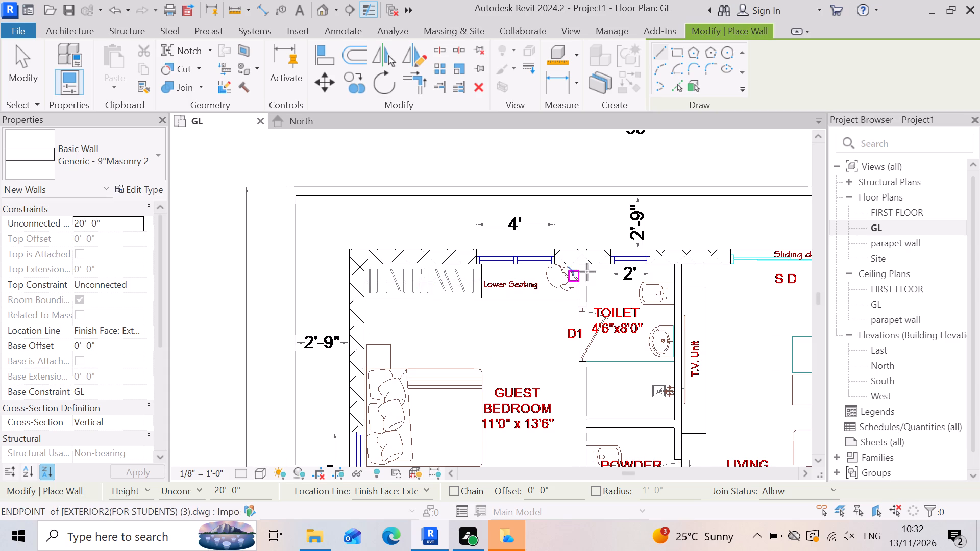
scroll(582, 262, "up", 1)
scroll(639, 295, "down", 3)
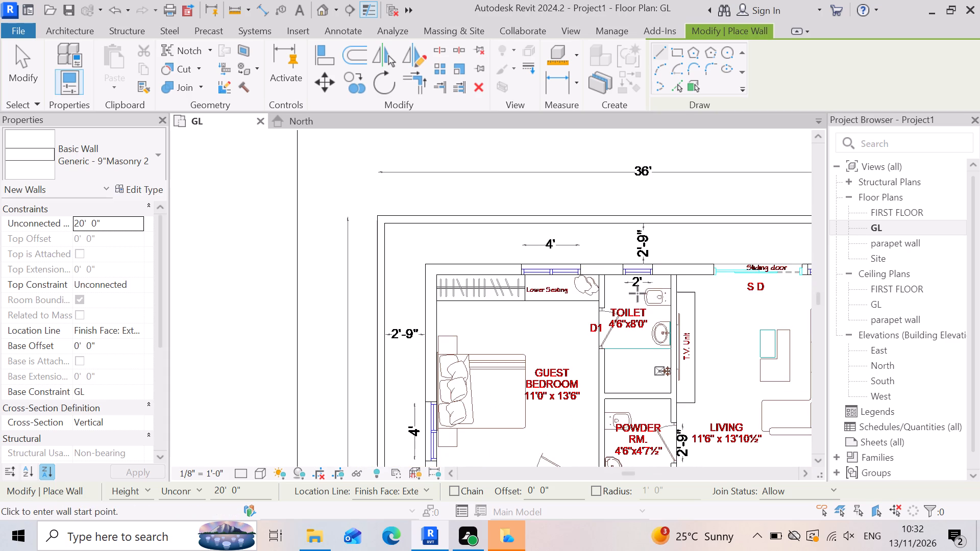
scroll(611, 280, "up", 1)
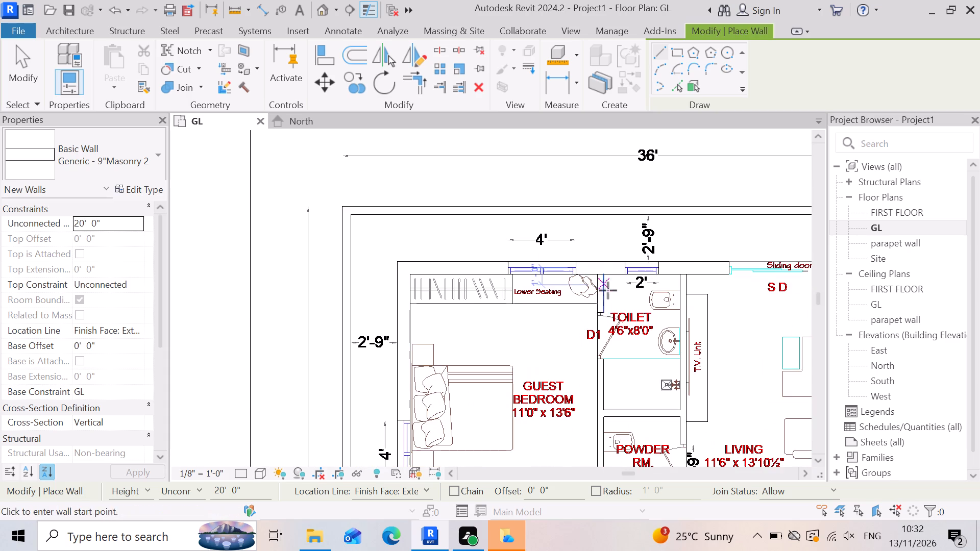
scroll(624, 306, "up", 2)
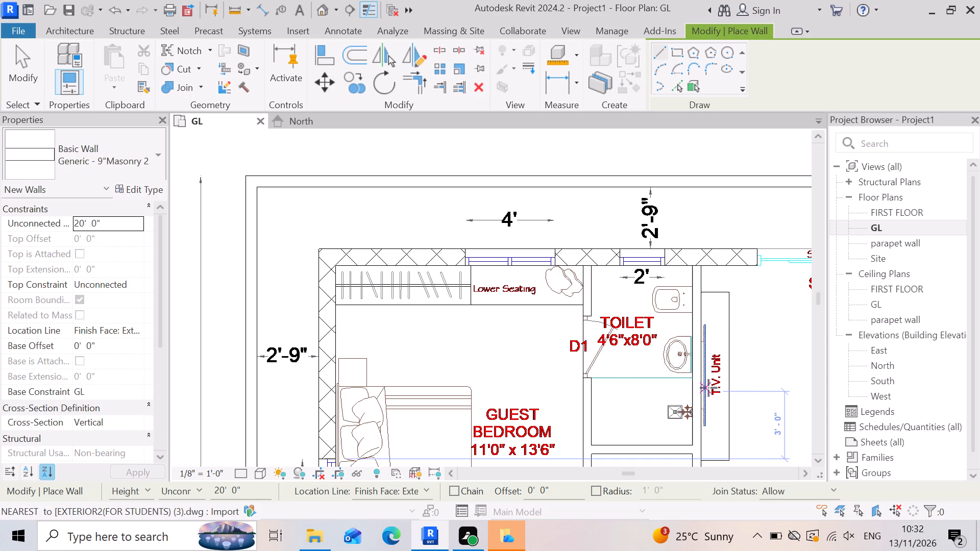
scroll(507, 300, "up", 2)
scroll(462, 271, "up", 2)
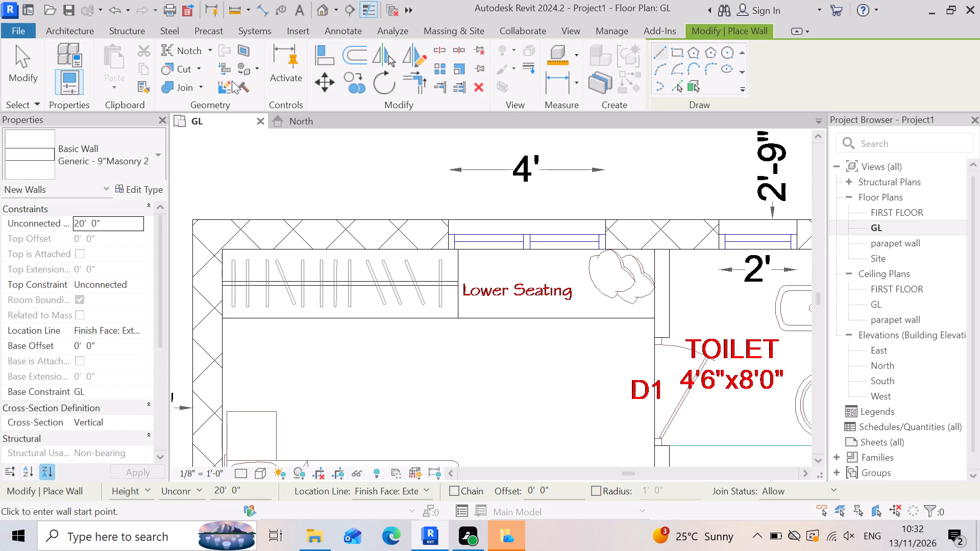
Extend the upper outer wall across the guest bedroom's 4' window to meet the wall section on the other side.
left_click(442, 83)
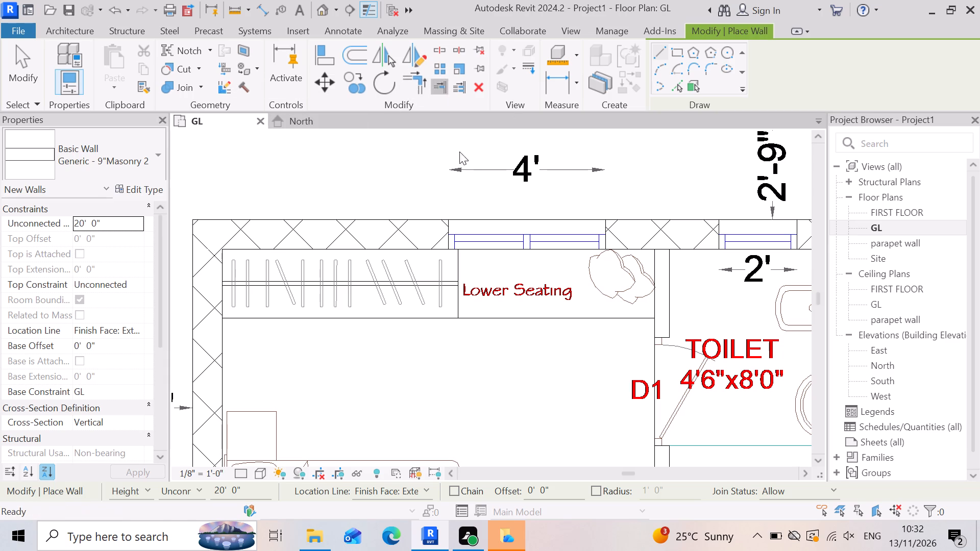
scroll(438, 211, "up", 5)
left_click(453, 234)
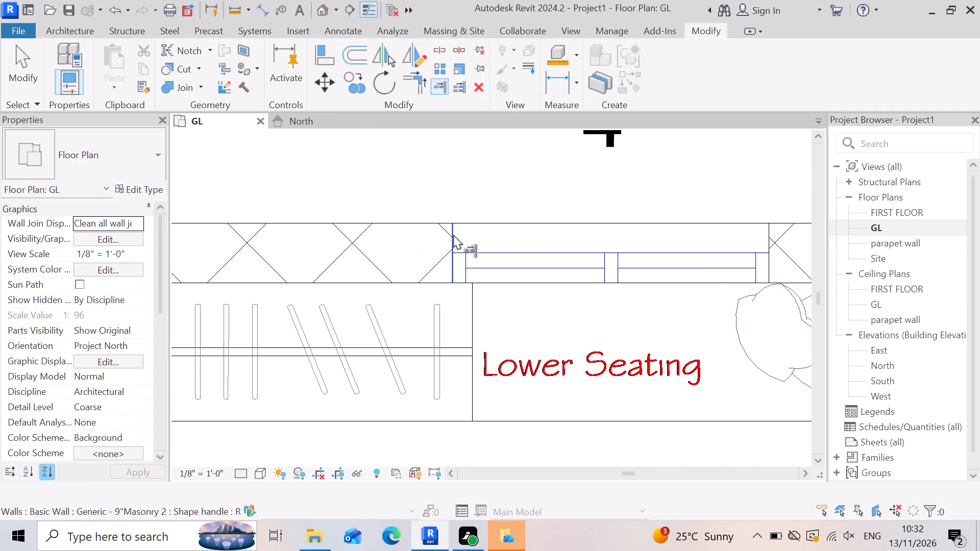
left_click(772, 241)
scroll(499, 257, "down", 8)
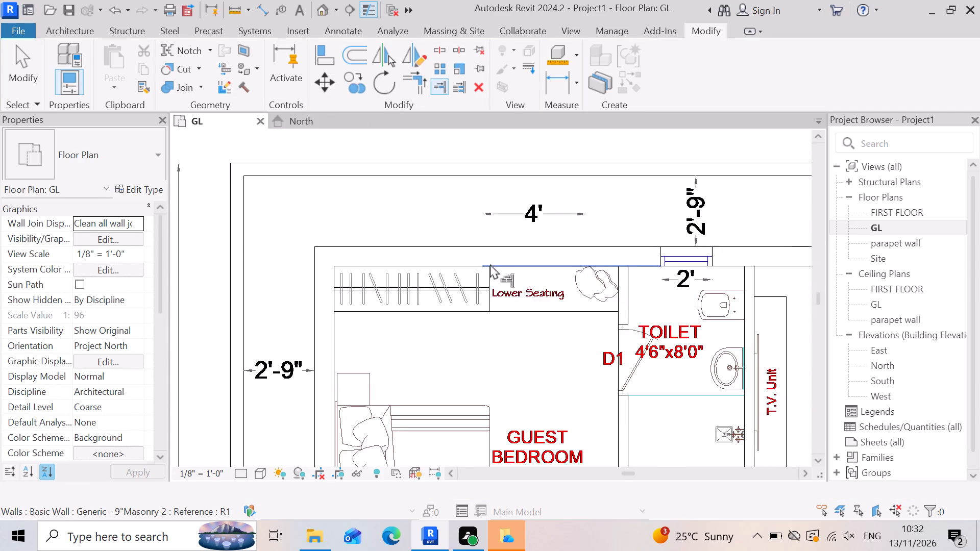
Extend the upper outer wall across the toilet's 2' window to meet the wall section beside the sliding door.
scroll(490, 264, "down", 4)
scroll(671, 275, "up", 5)
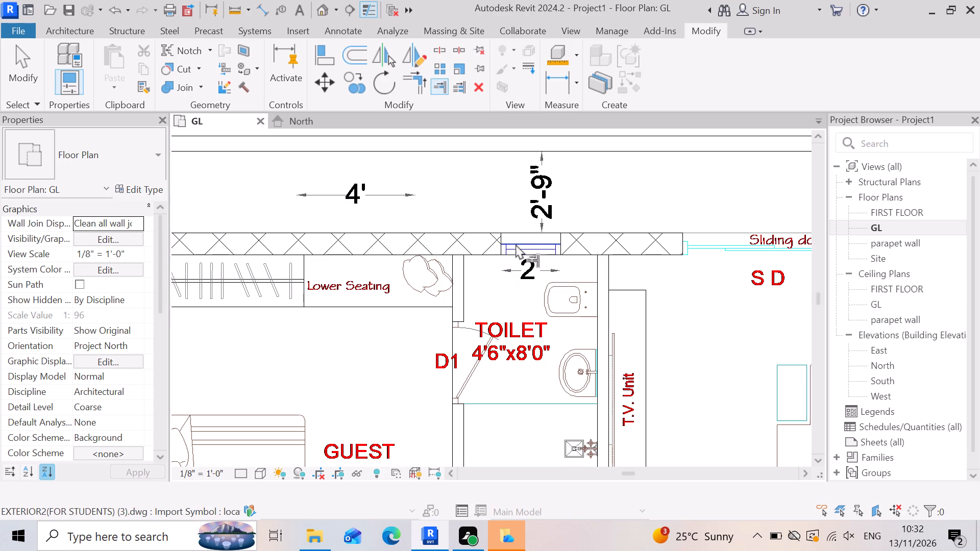
left_click(496, 243)
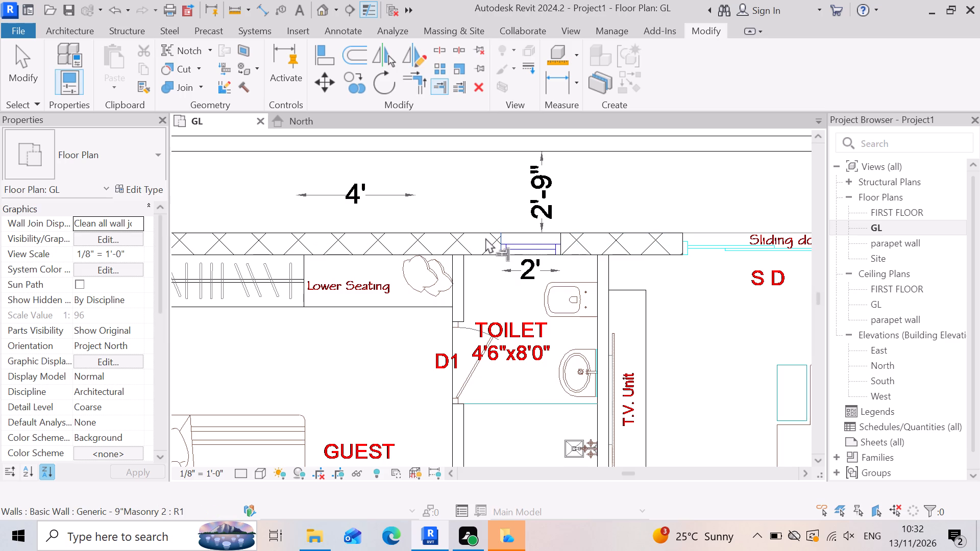
scroll(502, 251, "up", 6)
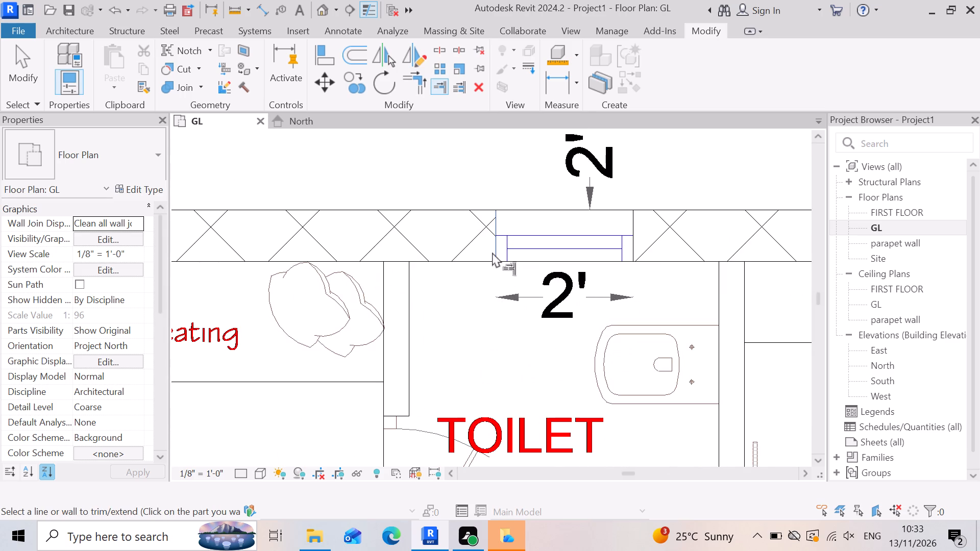
left_click(492, 252)
left_click(632, 231)
left_click(486, 219)
scroll(463, 227, "down", 6)
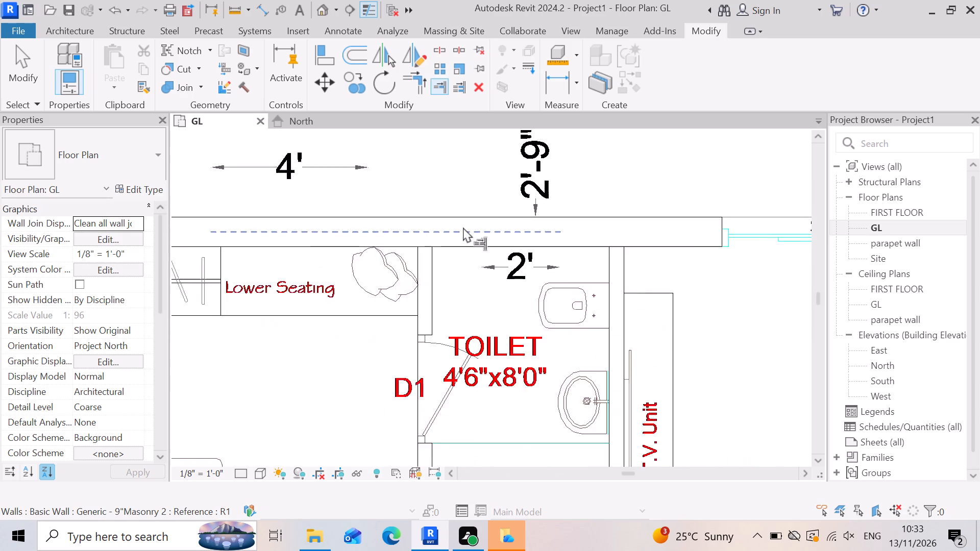
Extend the living room's upper corner wall across the small window and the sliding door to the toilet-side wall.
scroll(463, 227, "down", 3)
scroll(437, 265, "down", 4)
scroll(635, 257, "up", 9)
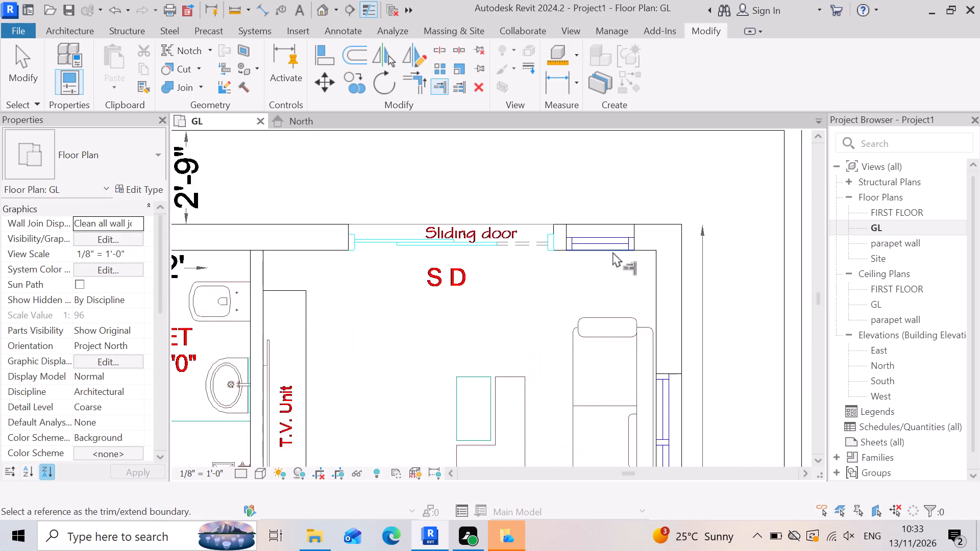
scroll(612, 252, "up", 2)
scroll(478, 233, "down", 4)
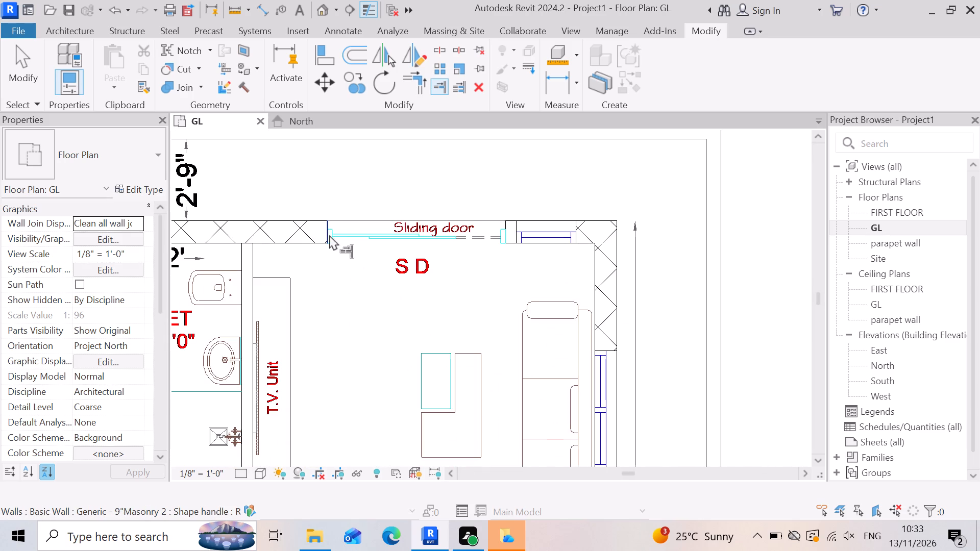
left_click(329, 237)
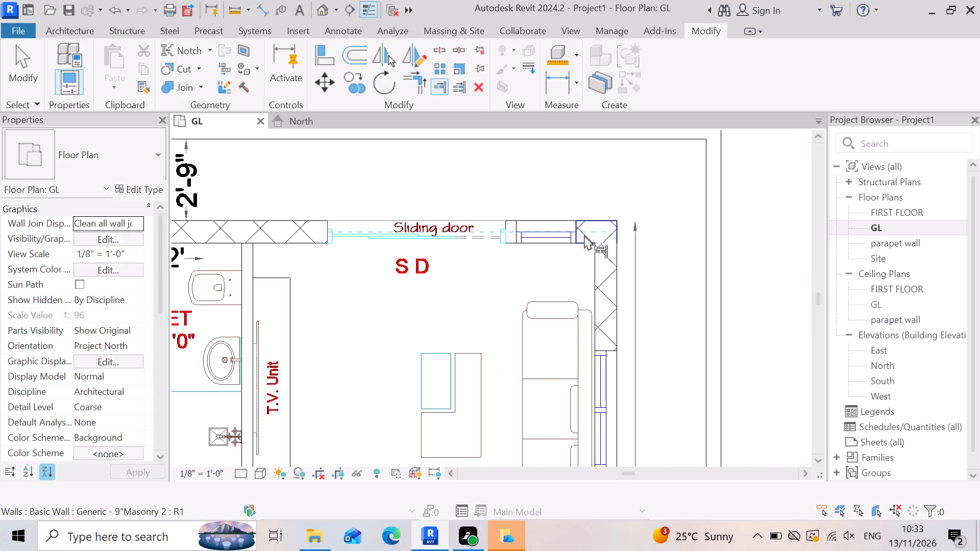
left_click(582, 233)
Extend the living room's outer side wall across the window behind the sofa to meet the upper corner section.
scroll(603, 203, "down", 8)
scroll(601, 286, "up", 4)
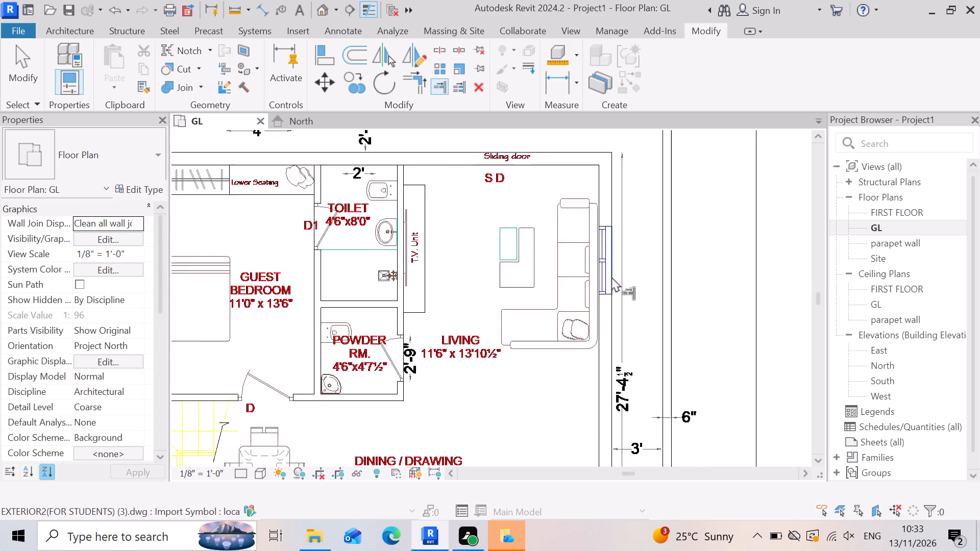
scroll(611, 277, "up", 2)
left_click(603, 207)
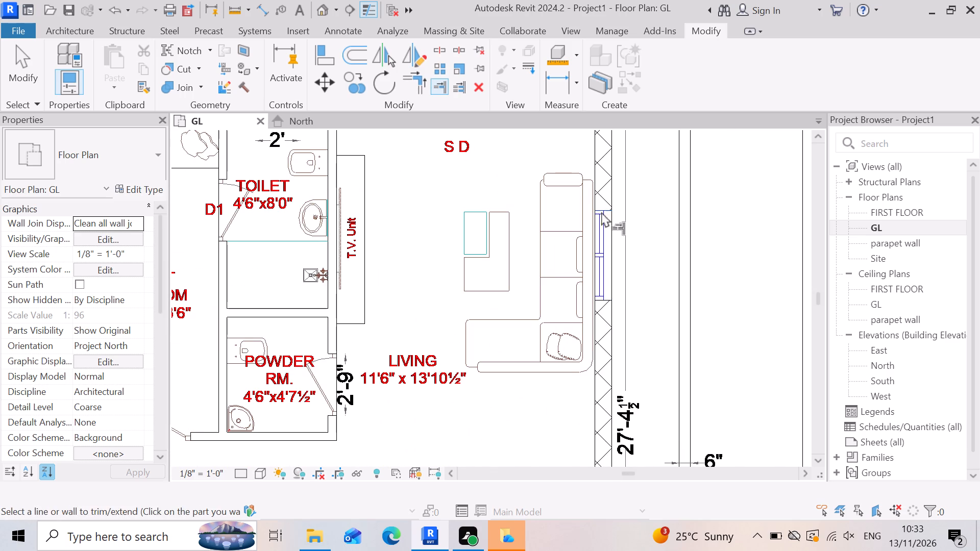
left_click(605, 296)
Extend the outer side wall across the dining/drawing room window to meet the wall section above it.
scroll(629, 259, "down", 12)
scroll(630, 368, "up", 13)
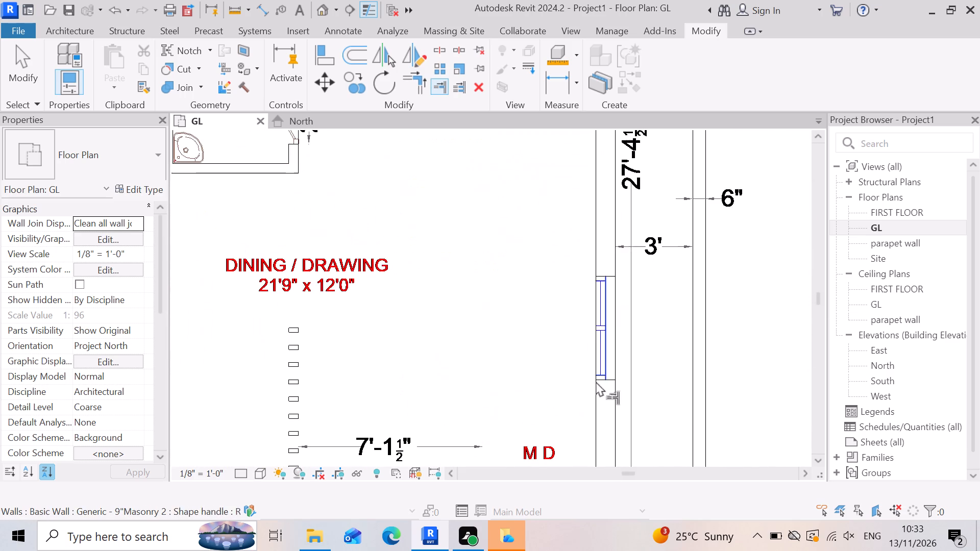
scroll(603, 398, "up", 4)
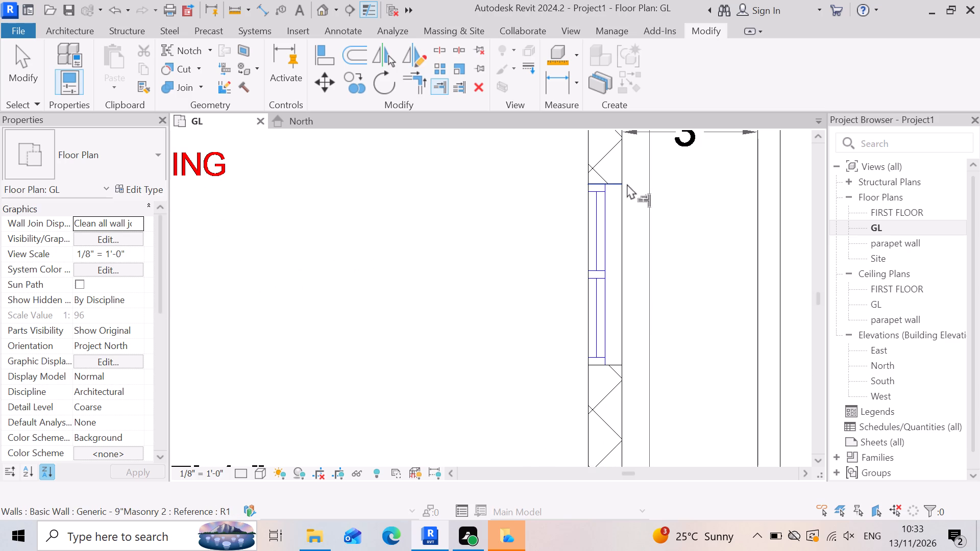
left_click(627, 184)
left_click(618, 375)
Extend the main door wall along the portico to the inner face of the outer side wall.
scroll(630, 316, "down", 5)
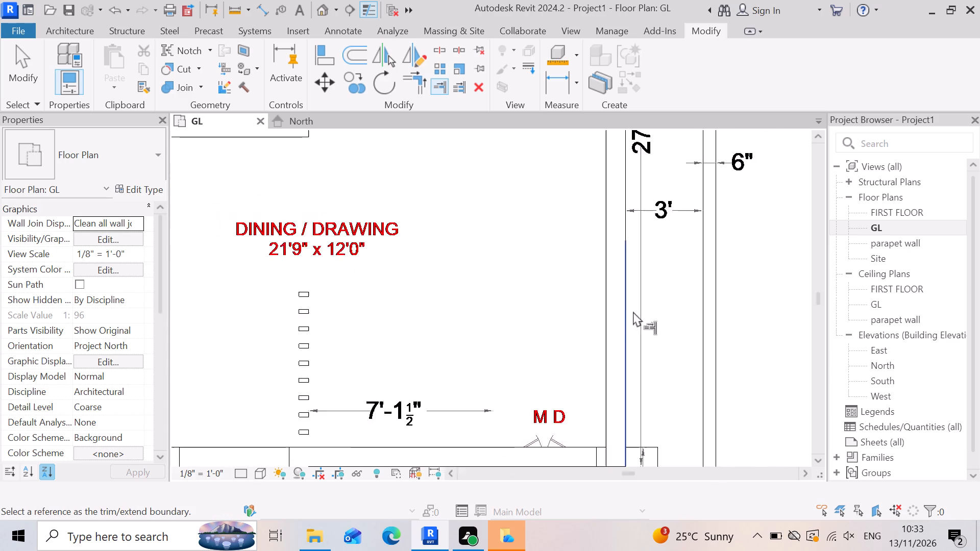
scroll(633, 311, "down", 9)
scroll(593, 398, "up", 11)
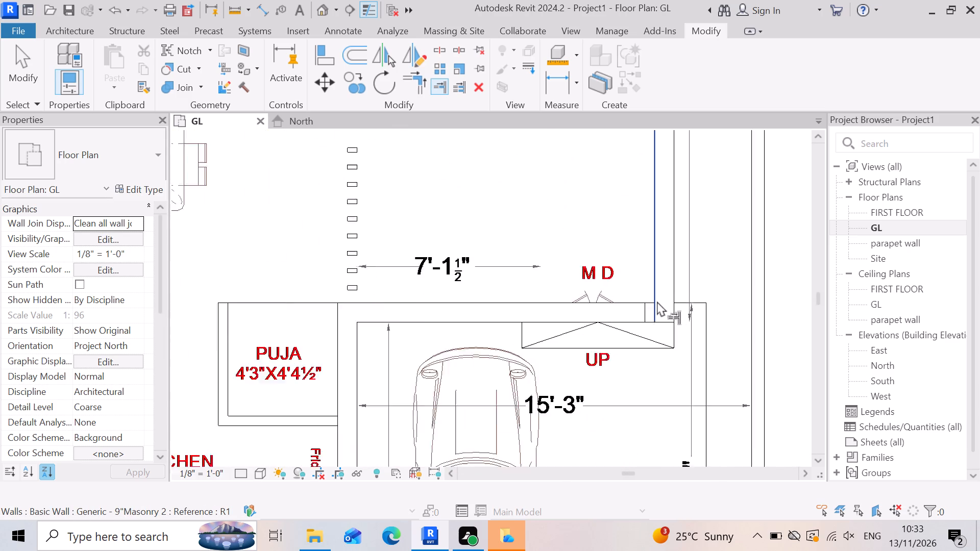
scroll(657, 301, "up", 4)
left_click(652, 330)
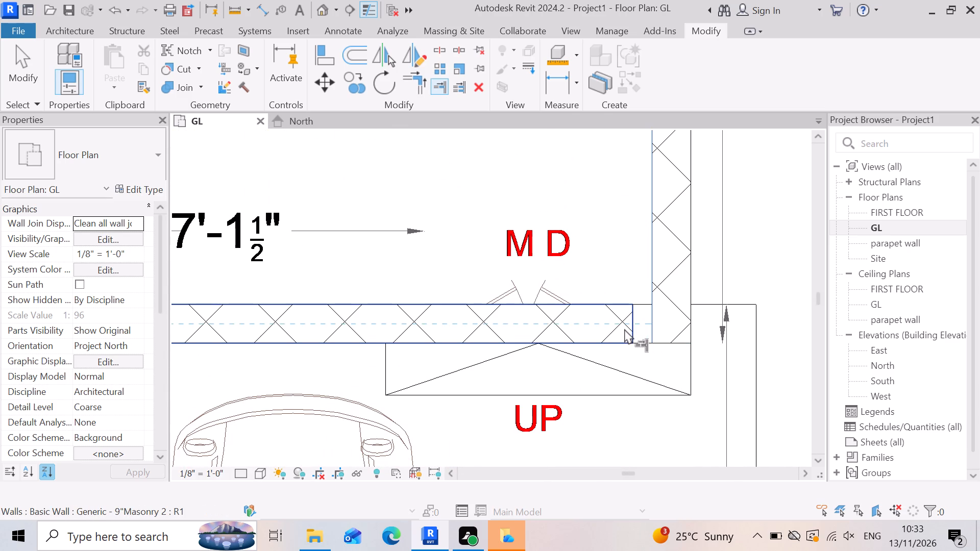
left_click(624, 329)
Extend the kitchen's lower wall from the stove side across the 5' window to the sink-side wall section.
scroll(670, 324, "down", 8)
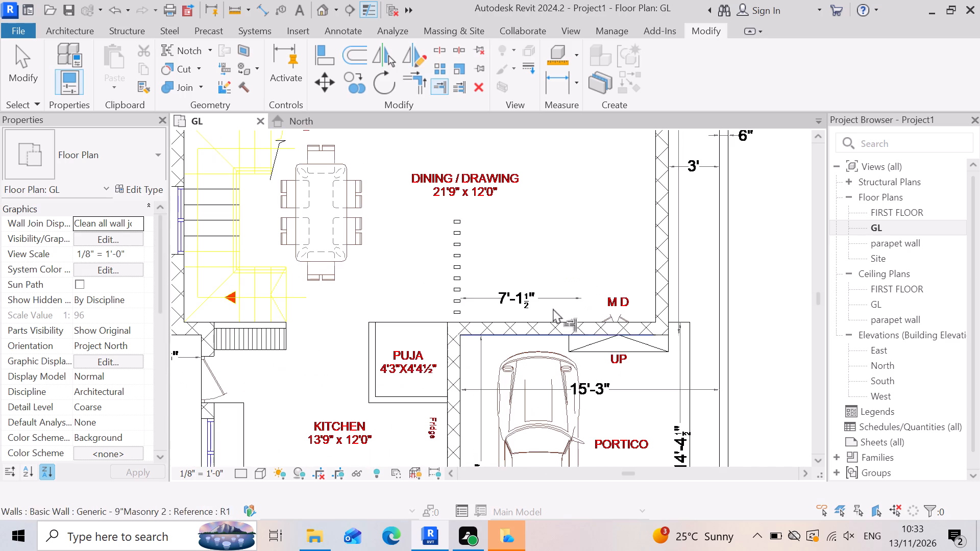
scroll(570, 300, "down", 8)
scroll(477, 358, "up", 9)
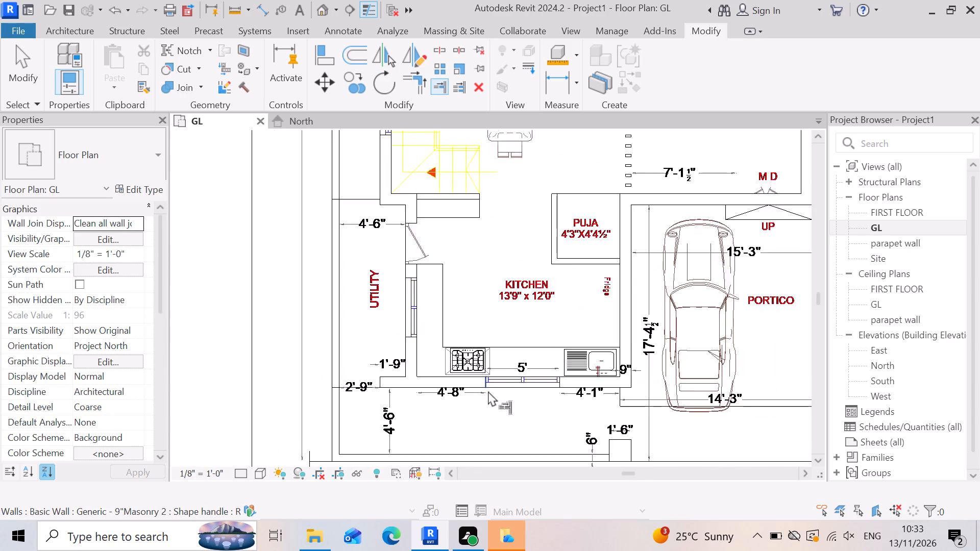
scroll(488, 391, "up", 2)
scroll(623, 391, "up", 3)
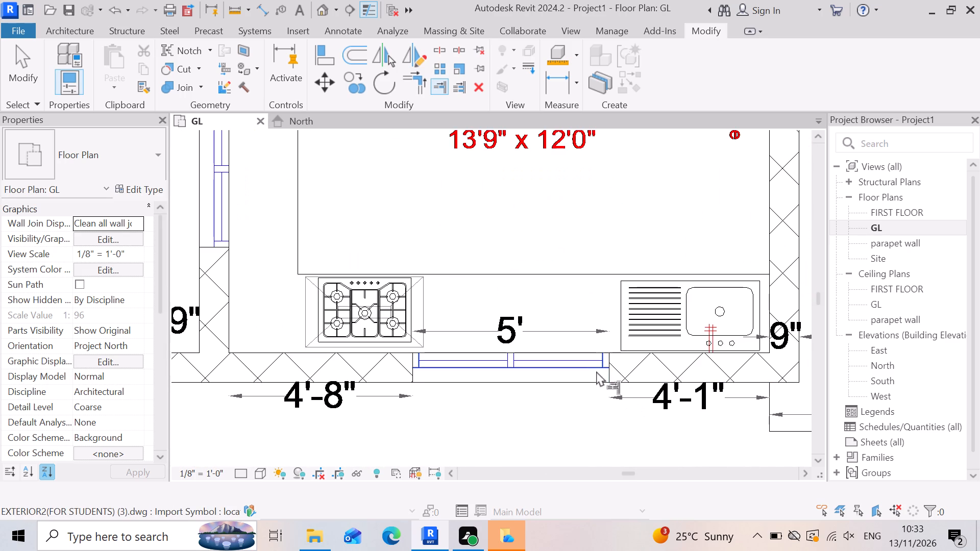
left_click(605, 372)
left_click(412, 375)
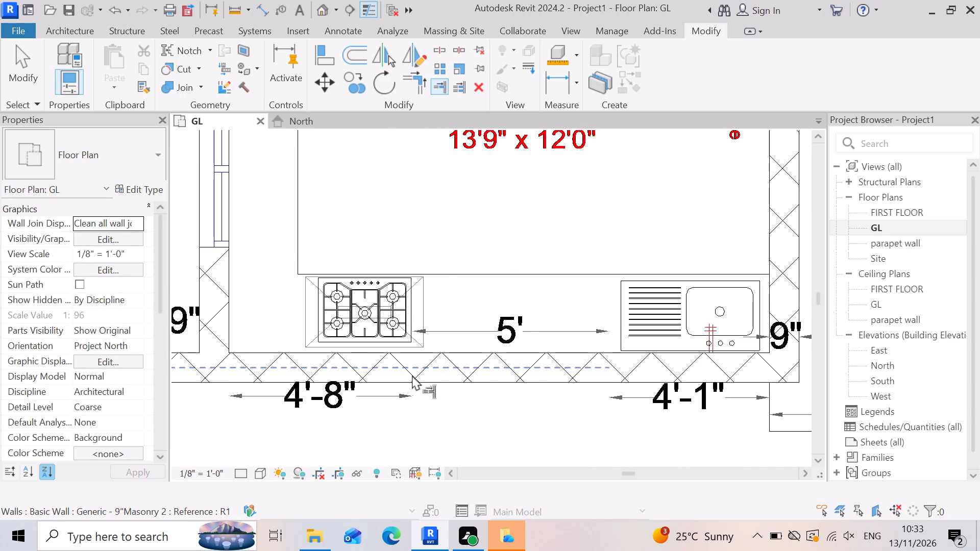
Extend the short wall section beside the utility door across the kitchen's utility-side window to the wall below.
scroll(698, 397, "down", 5)
scroll(449, 290, "up", 2)
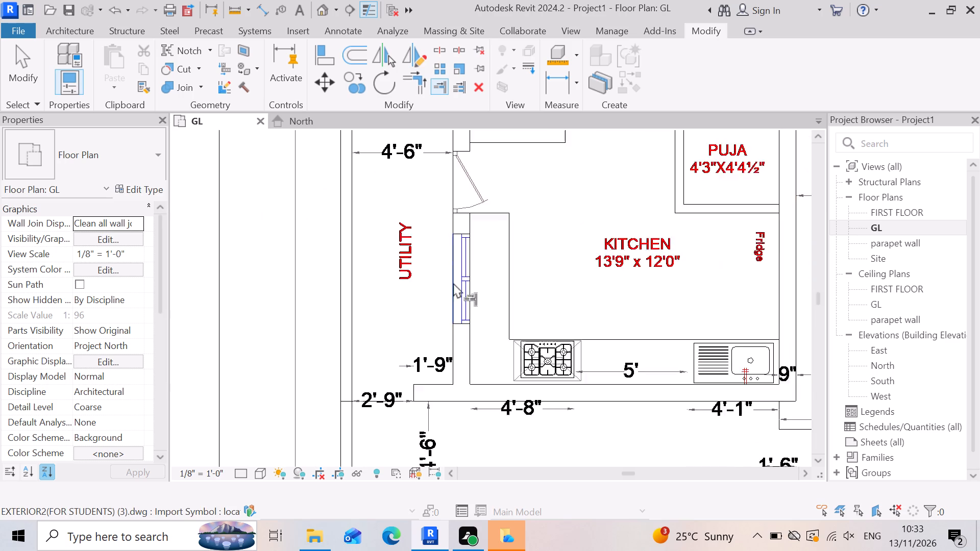
scroll(453, 283, "up", 4)
left_click(463, 367)
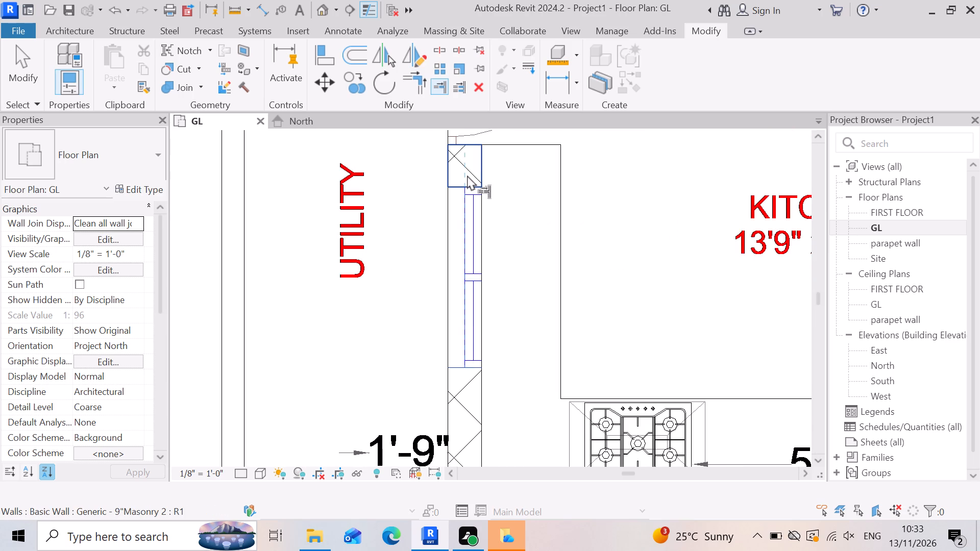
left_click(467, 175)
Extend the kitchen's utility-side wall across the utility door opening to the wall end near the staircase.
scroll(487, 352, "down", 7)
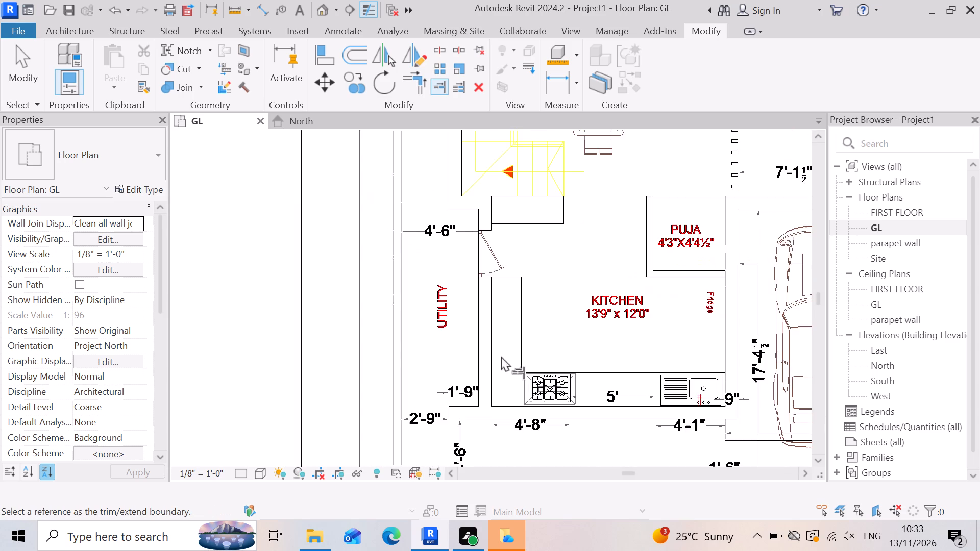
scroll(455, 237, "up", 3)
left_click(507, 223)
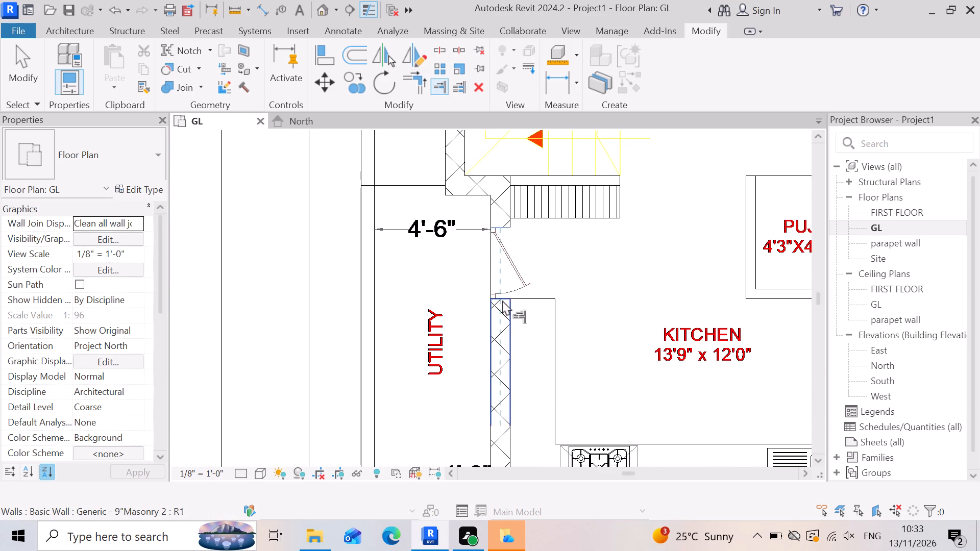
left_click(502, 300)
Extend the outer wall section above the staircase window across the opening to meet the wall section below.
scroll(545, 341, "down", 7)
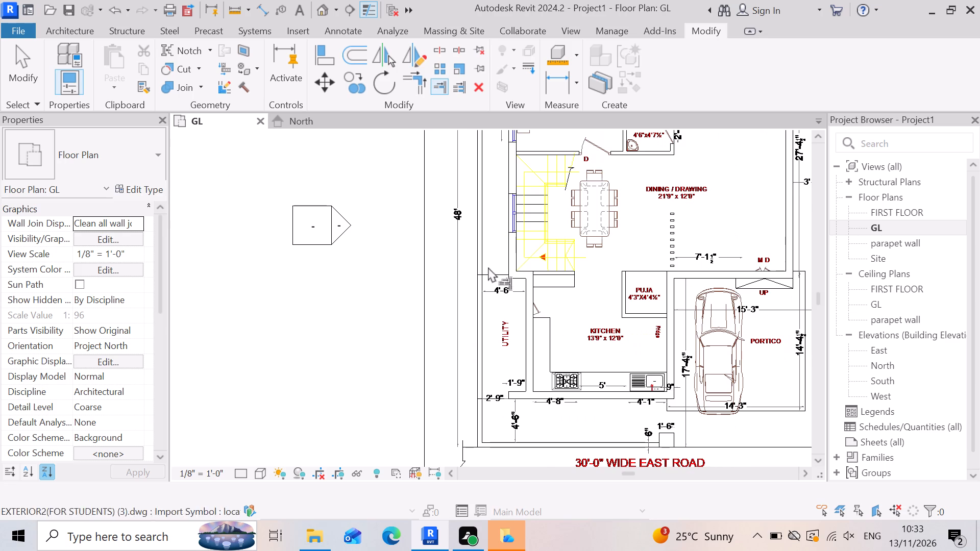
scroll(506, 243, "up", 3)
scroll(594, 399, "down", 3)
scroll(532, 282, "up", 7)
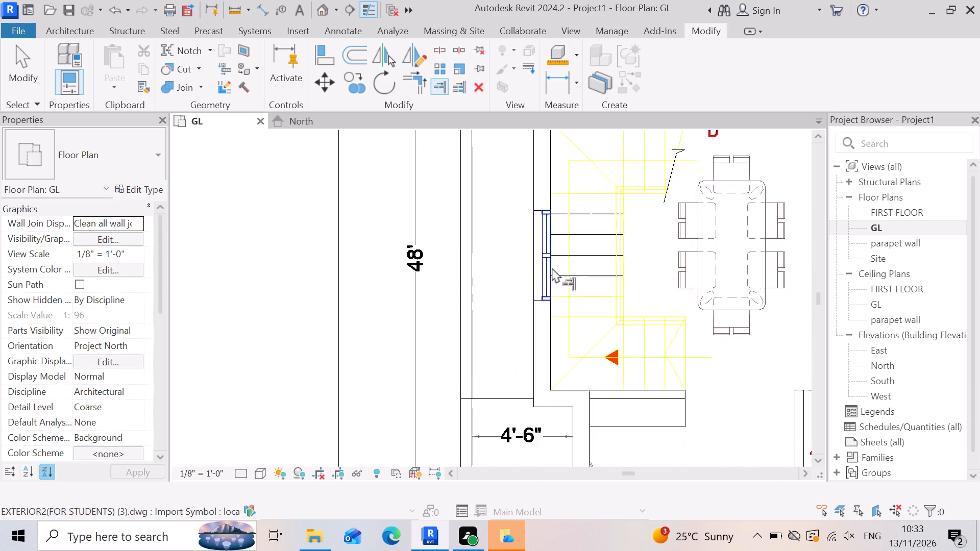
scroll(552, 267, "up", 4)
left_click(527, 334)
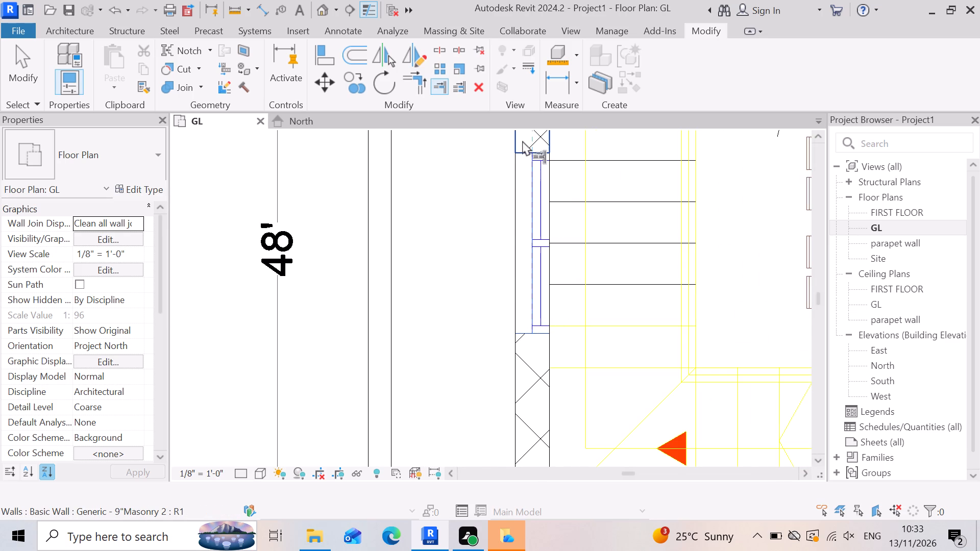
left_click(527, 147)
Extend the guest bedroom's outer side wall across its 4' side window to meet the wall section below.
scroll(537, 330, "down", 9)
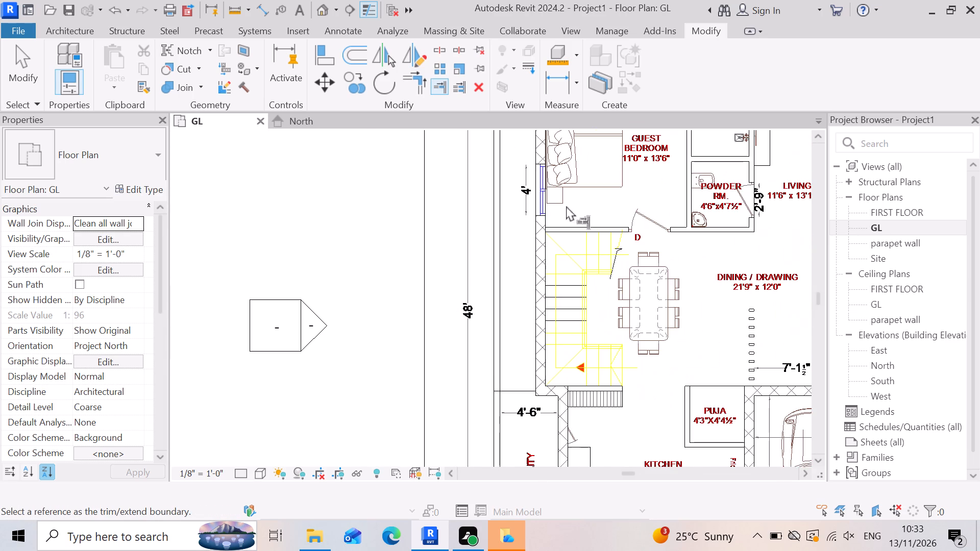
scroll(522, 149, "up", 6)
scroll(585, 314, "up", 5)
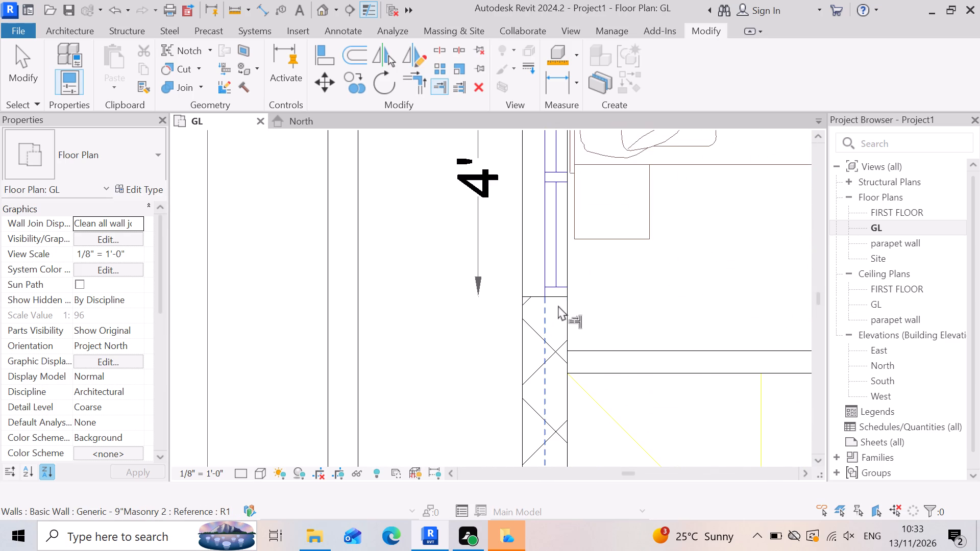
left_click(559, 296)
scroll(562, 339, "down", 4)
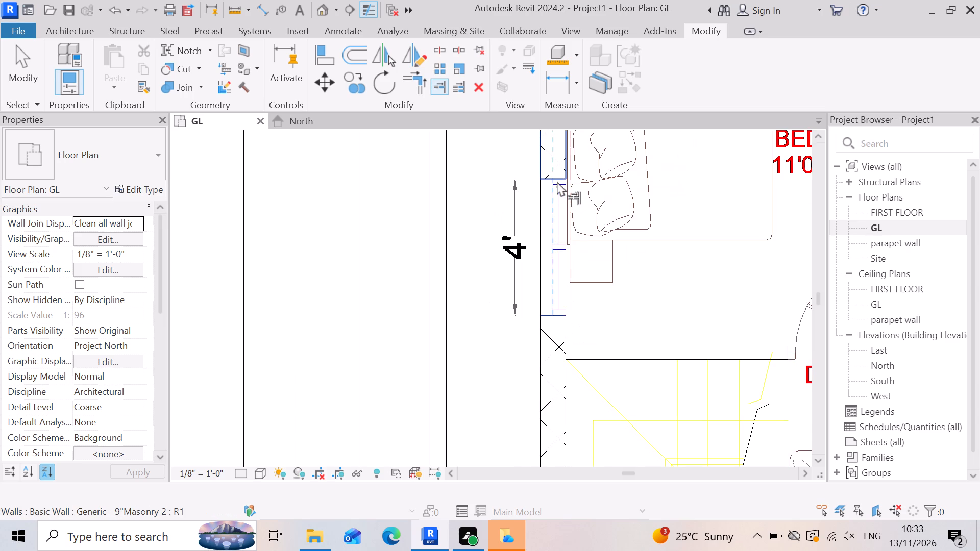
left_click(557, 180)
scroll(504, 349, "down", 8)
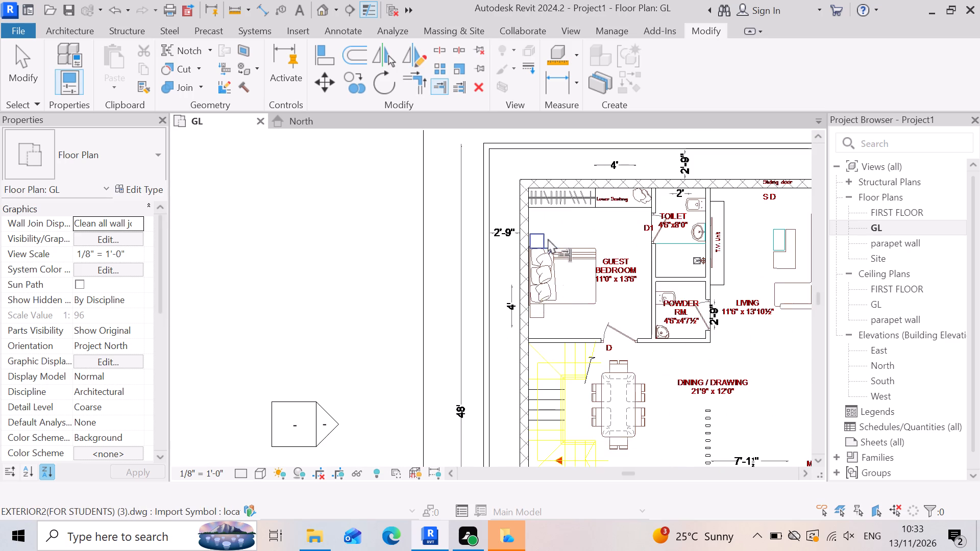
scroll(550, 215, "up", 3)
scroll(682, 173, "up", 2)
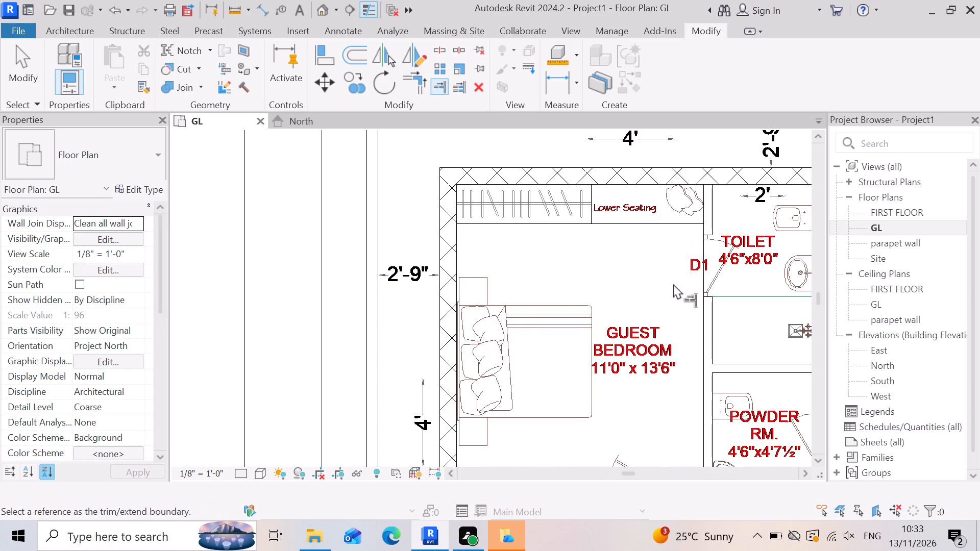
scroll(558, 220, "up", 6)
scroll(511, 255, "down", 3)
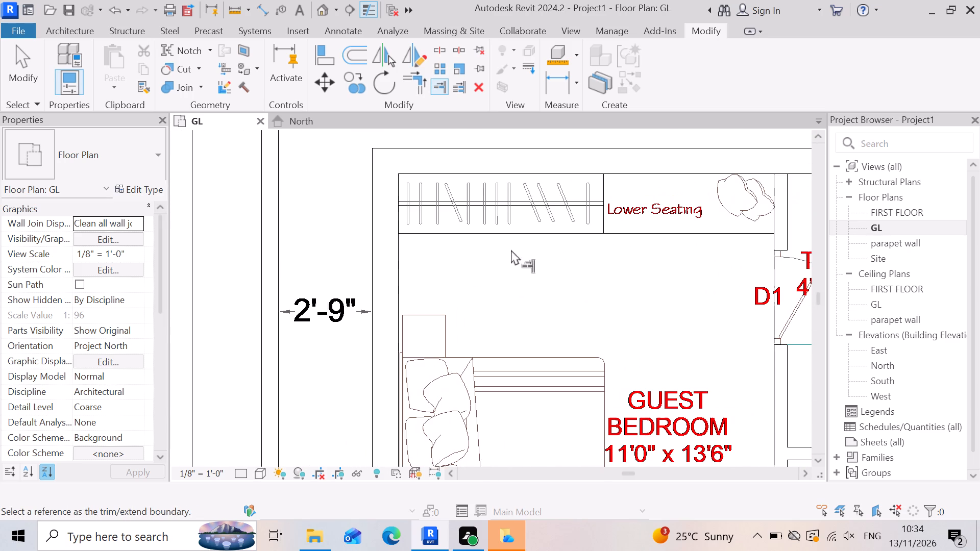
Start an architectural wall for the interior partitions and choose the Generic - 5" wall type.
scroll(420, 237, "down", 7)
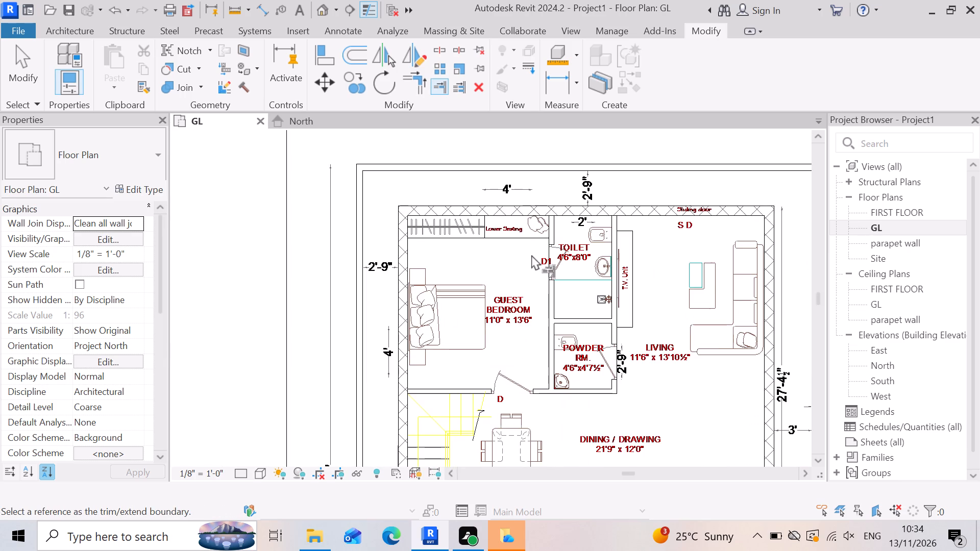
scroll(535, 240, "up", 6)
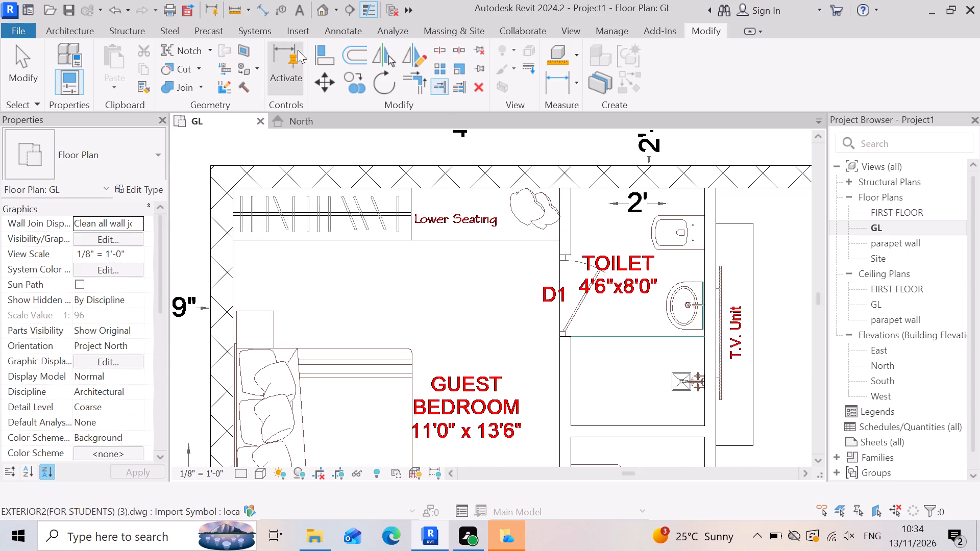
left_click(85, 23)
left_click(65, 85)
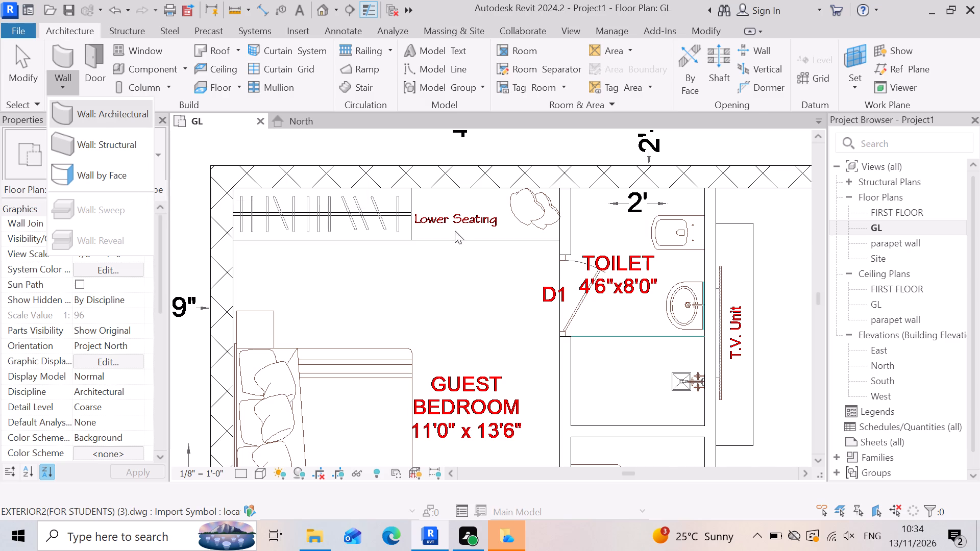
scroll(459, 229, "down", 3)
scroll(526, 219, "up", 5)
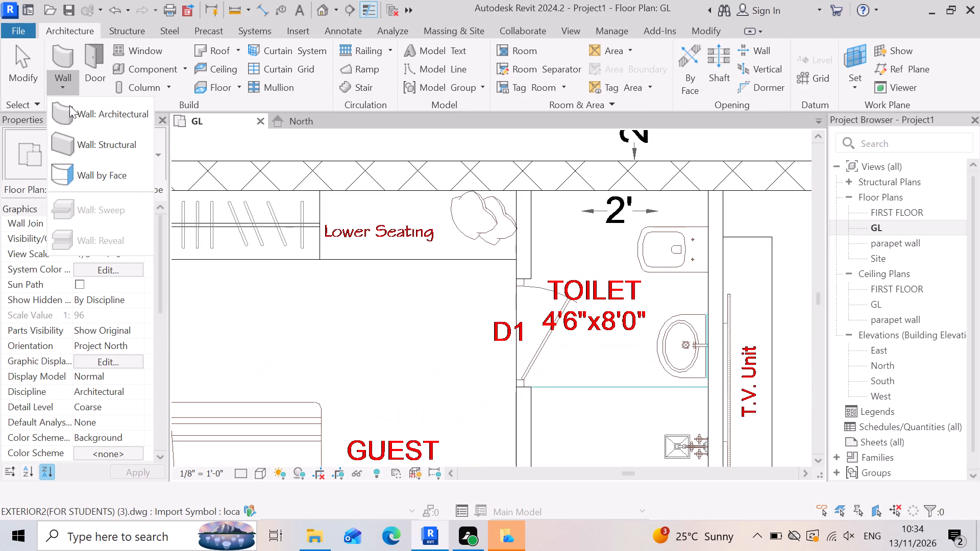
left_click(64, 85)
left_click(56, 89)
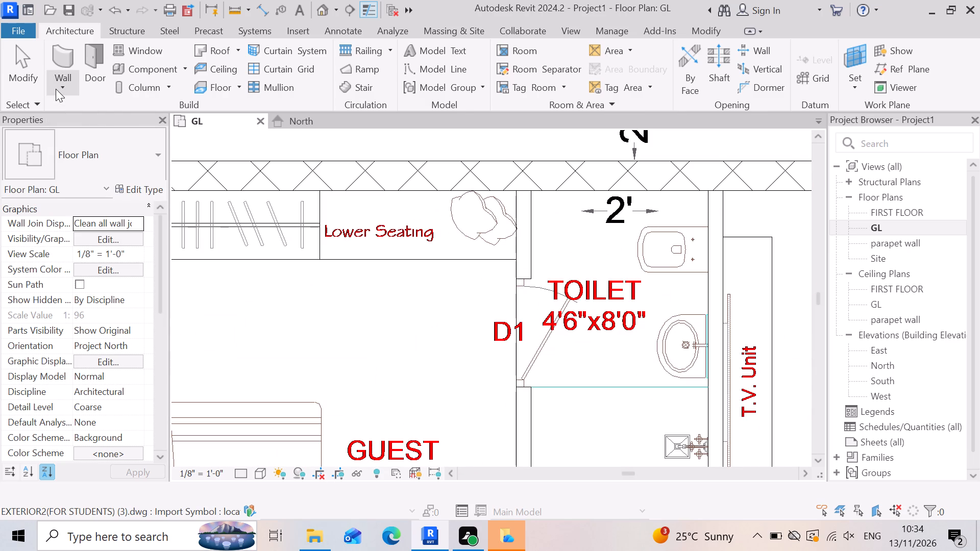
left_click(127, 119)
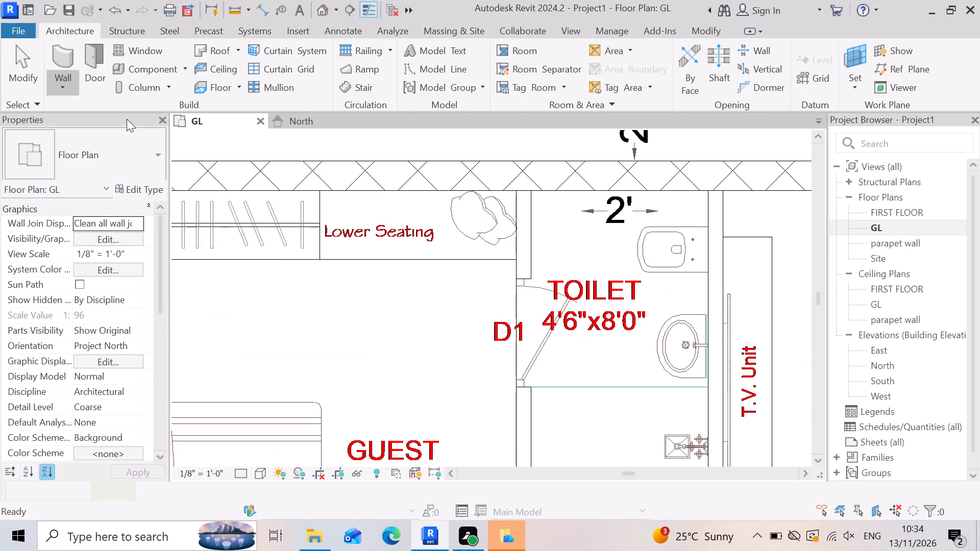
left_click(161, 159)
scroll(140, 395, "down", 3)
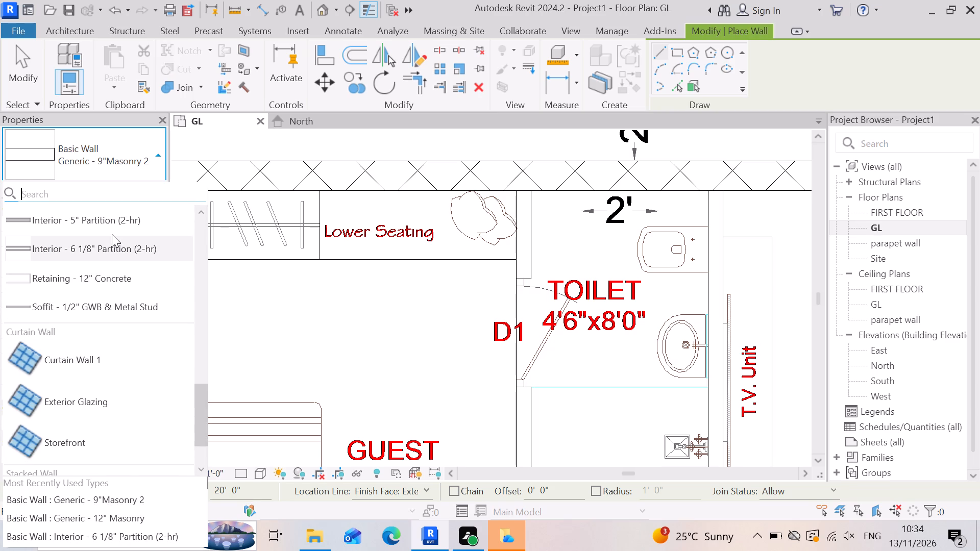
scroll(68, 517, "down", 4)
scroll(113, 322, "up", 3)
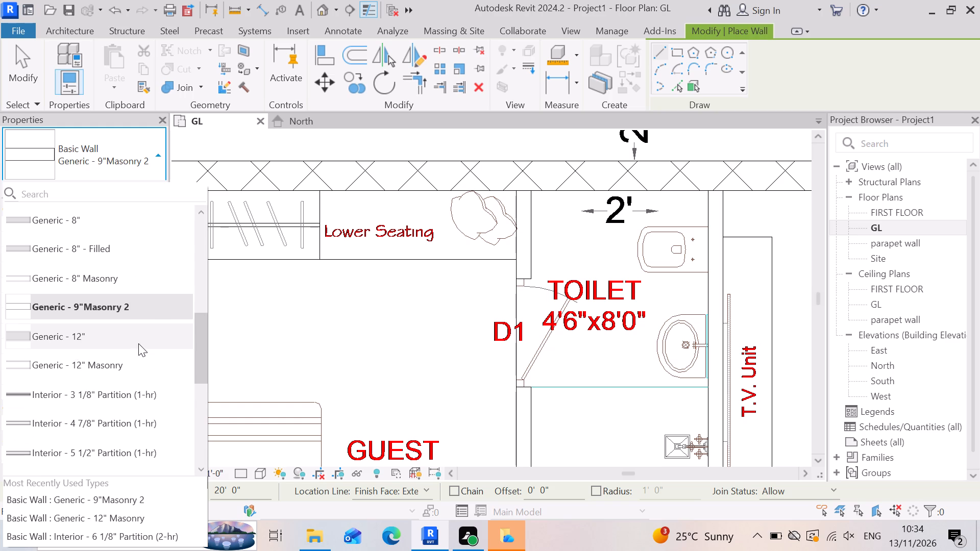
scroll(138, 343, "up", 2)
left_click(99, 313)
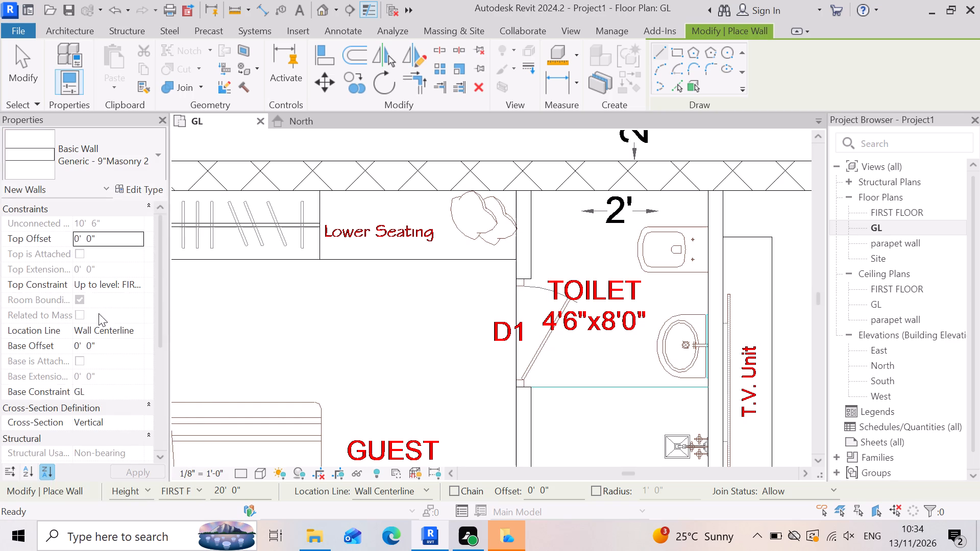
Set the structure layer thickness of the Generic - 5" wall type to 4.5" and apply the change.
left_click(148, 190)
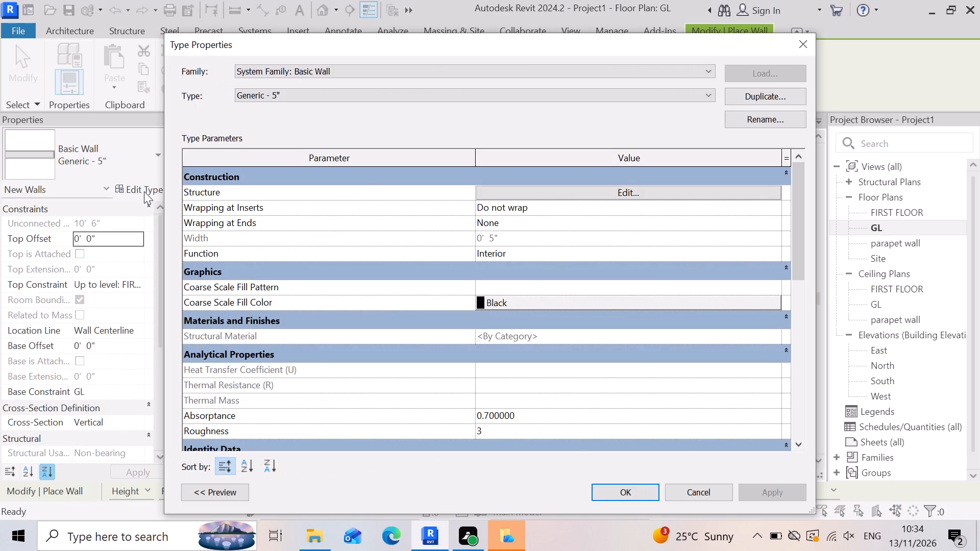
left_click(614, 194)
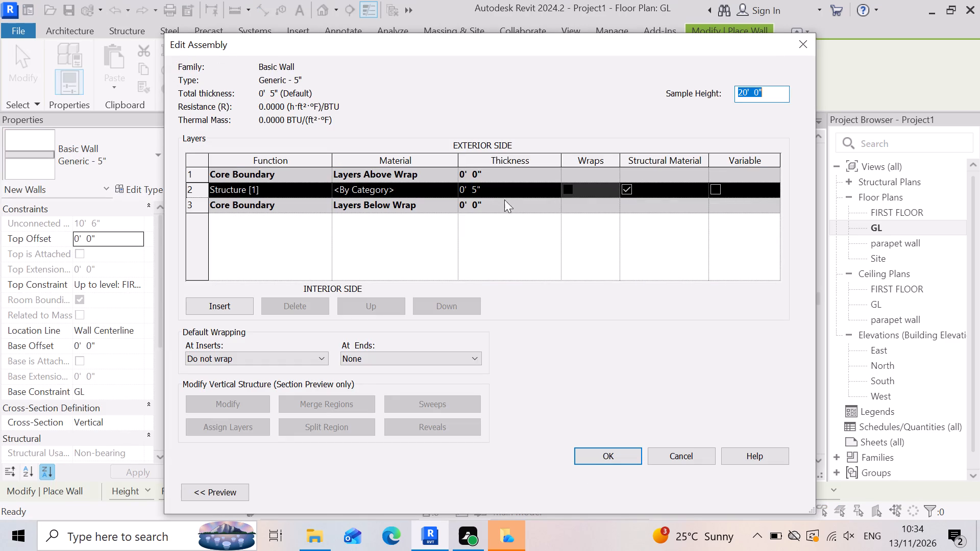
left_click(507, 190)
key("4")
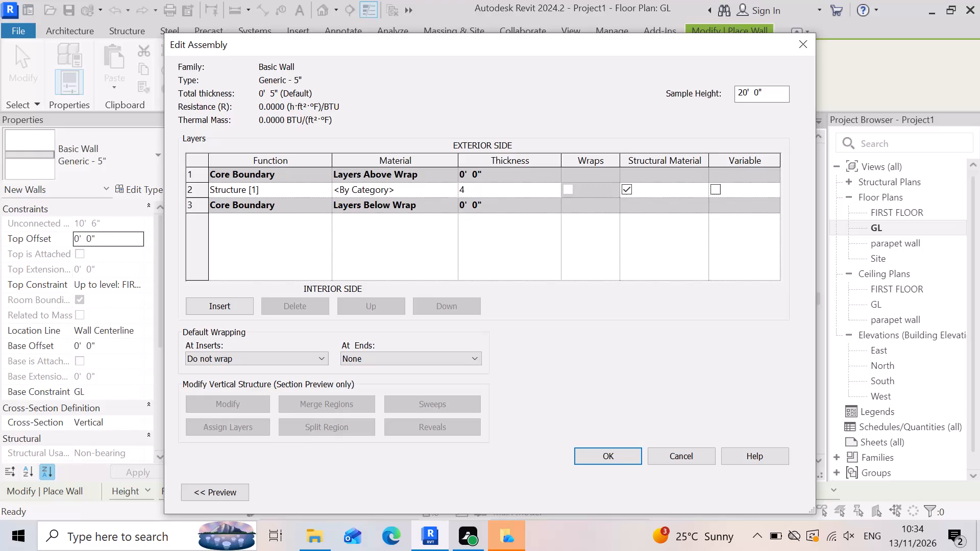
type(".5")
key("shift+quotedbl")
key("Return")
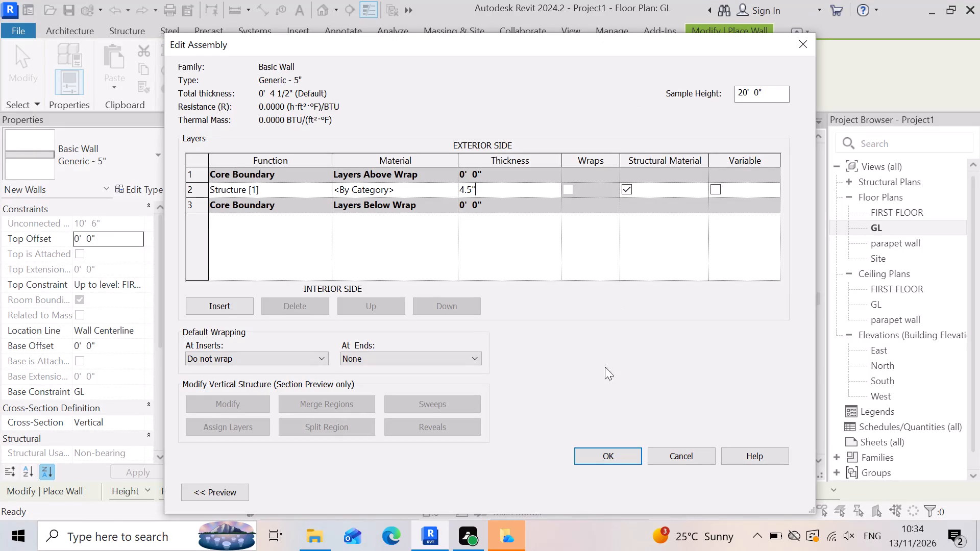
left_click(626, 460)
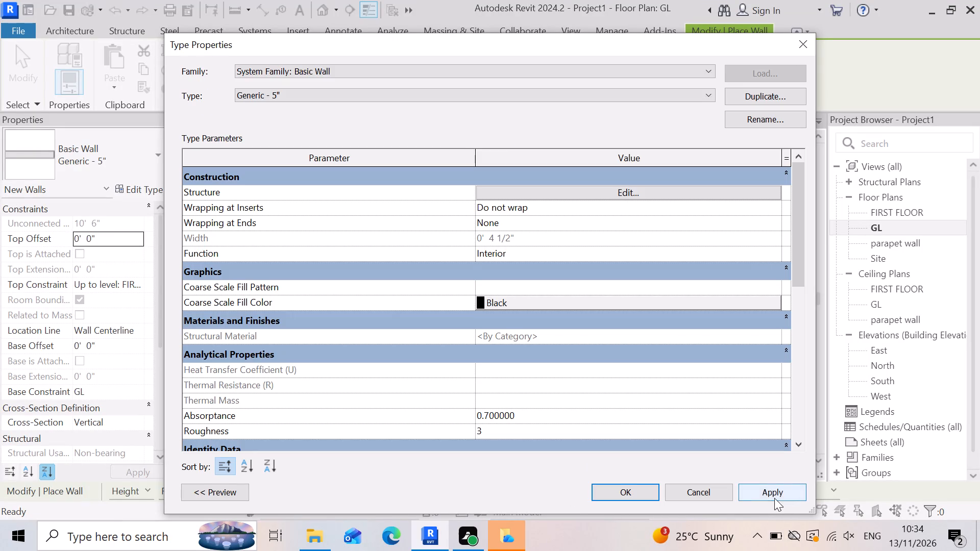
left_click(774, 498)
left_click(623, 490)
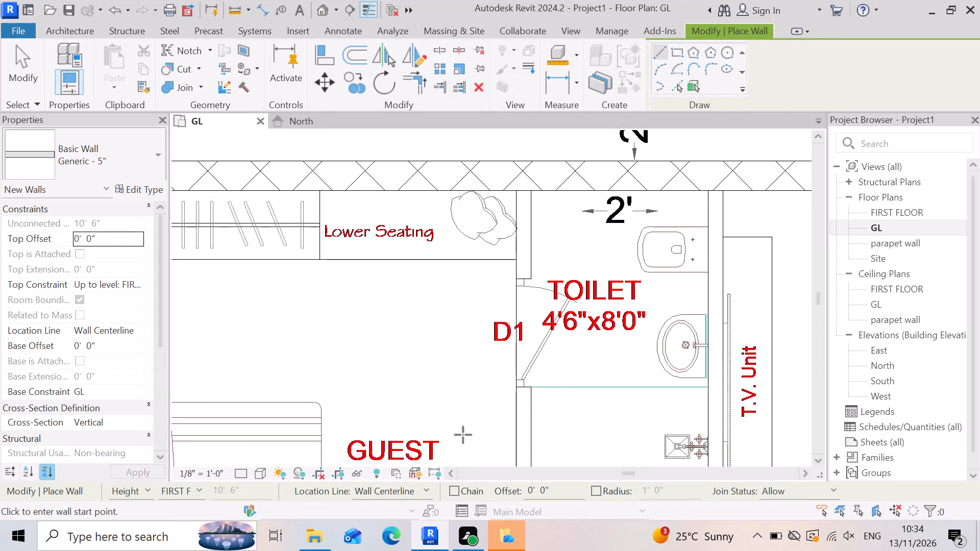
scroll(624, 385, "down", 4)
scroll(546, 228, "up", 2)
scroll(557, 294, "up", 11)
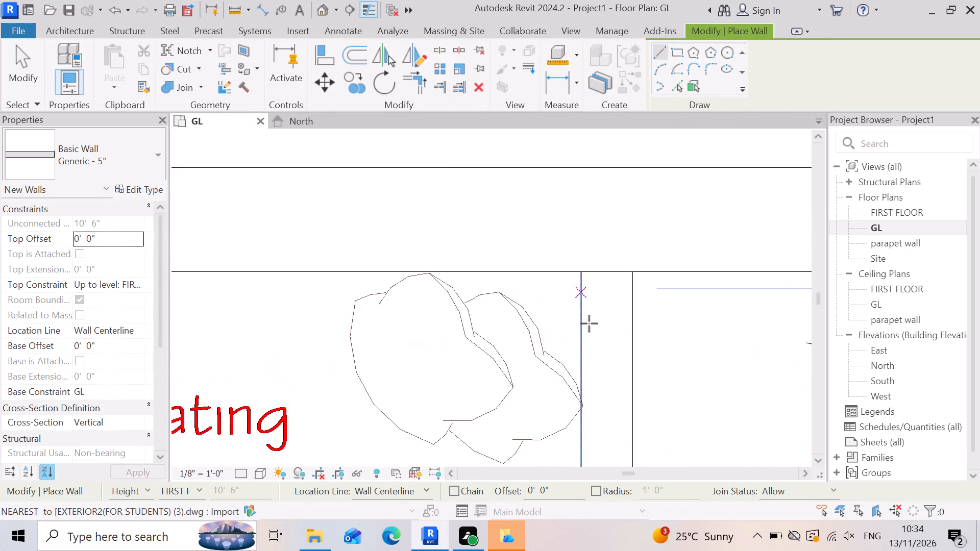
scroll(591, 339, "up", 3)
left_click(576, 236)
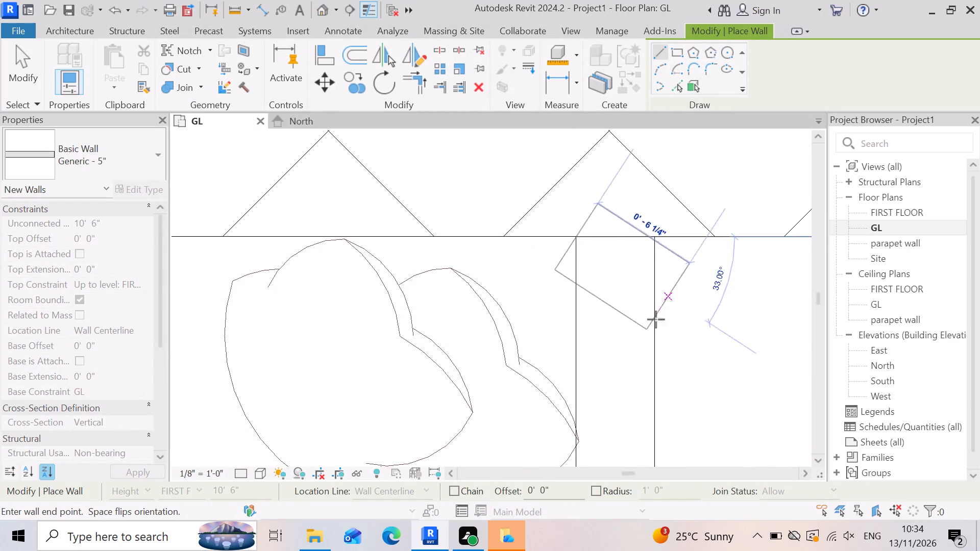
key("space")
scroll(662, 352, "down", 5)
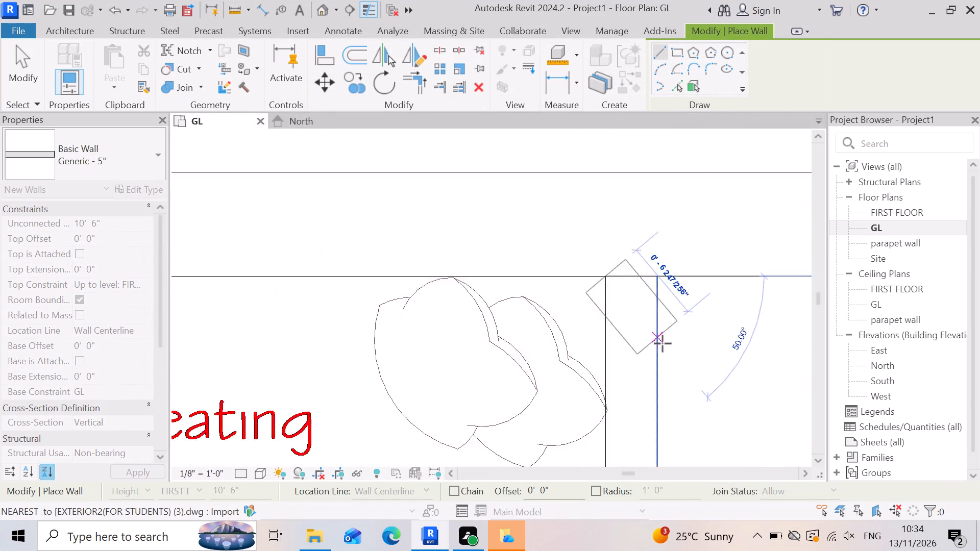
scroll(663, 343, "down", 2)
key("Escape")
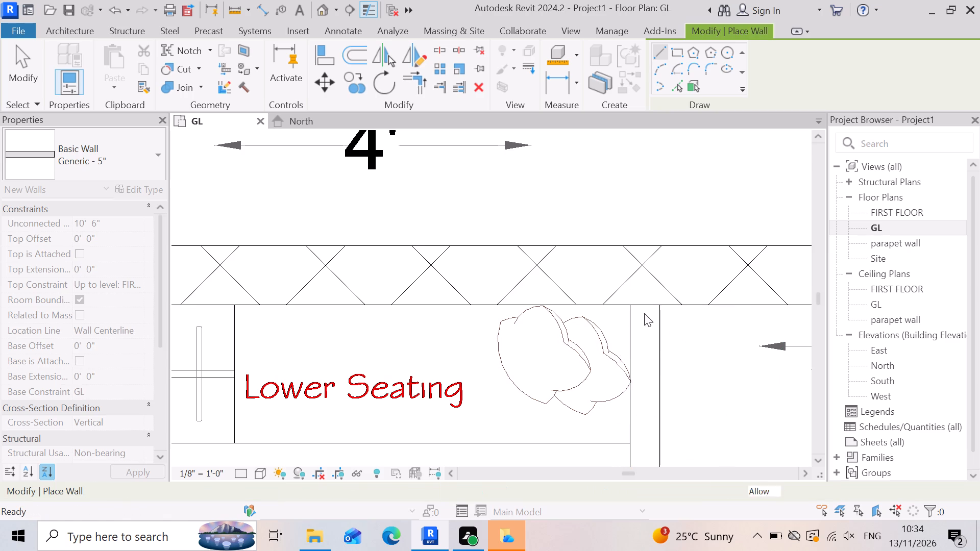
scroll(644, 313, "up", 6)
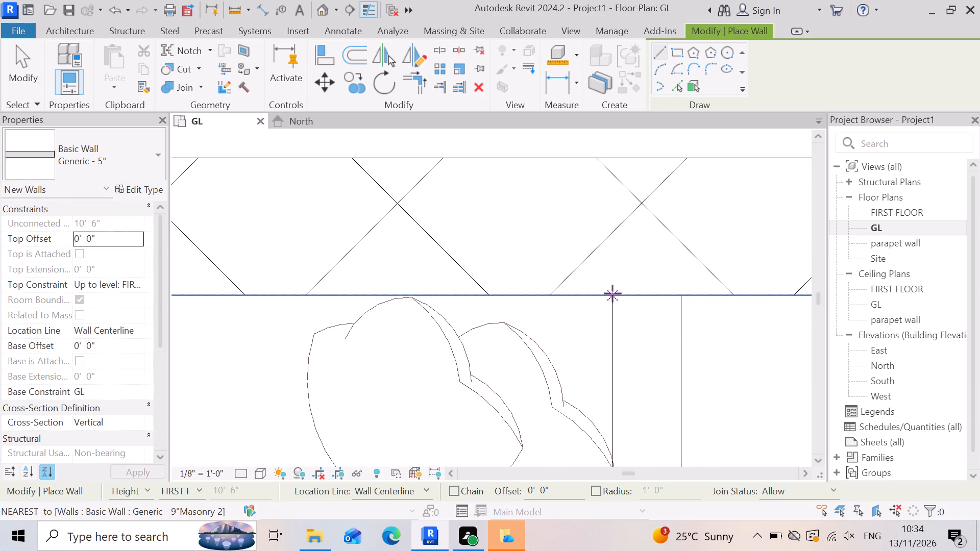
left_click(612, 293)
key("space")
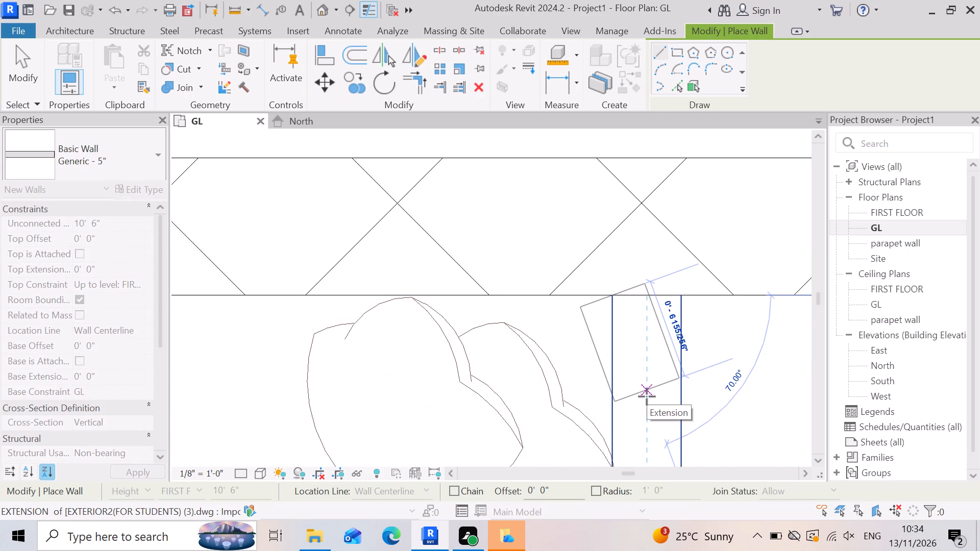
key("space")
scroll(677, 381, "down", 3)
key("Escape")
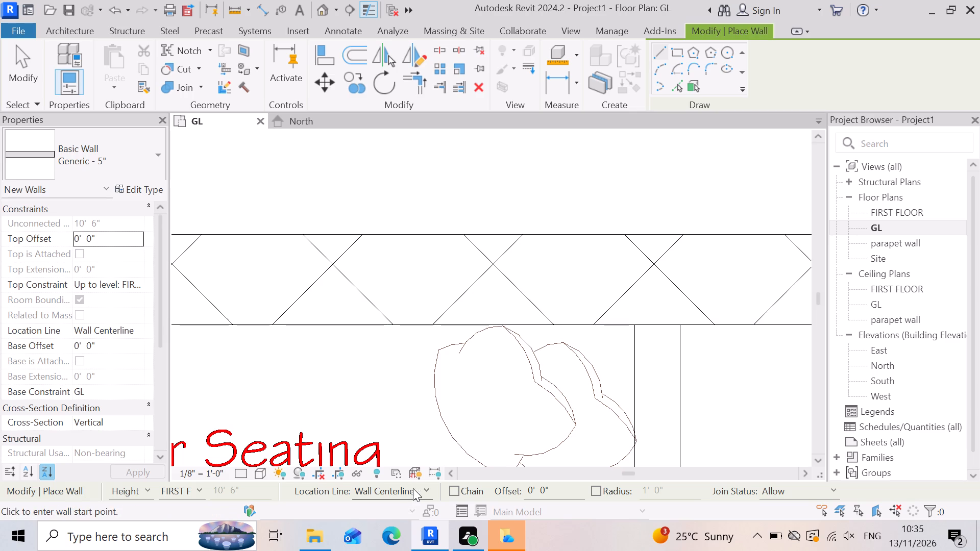
Set the location line for the new interior walls to Finish Face: Interior.
left_click(420, 486)
left_click(410, 438)
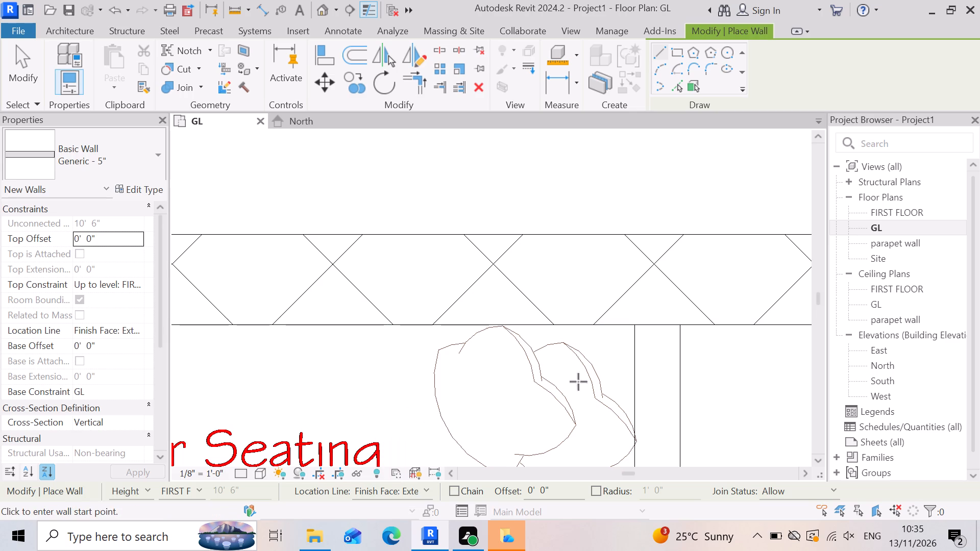
left_click(423, 489)
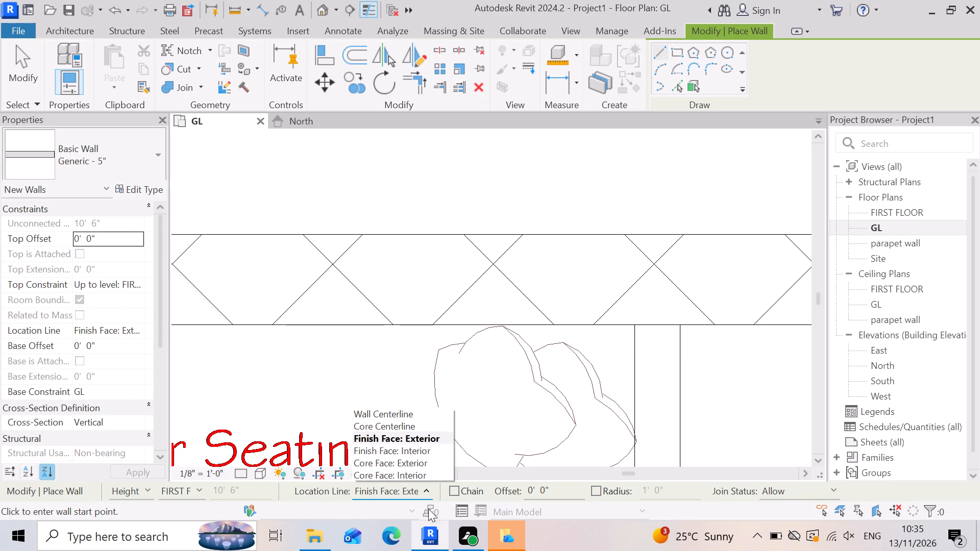
left_click(409, 446)
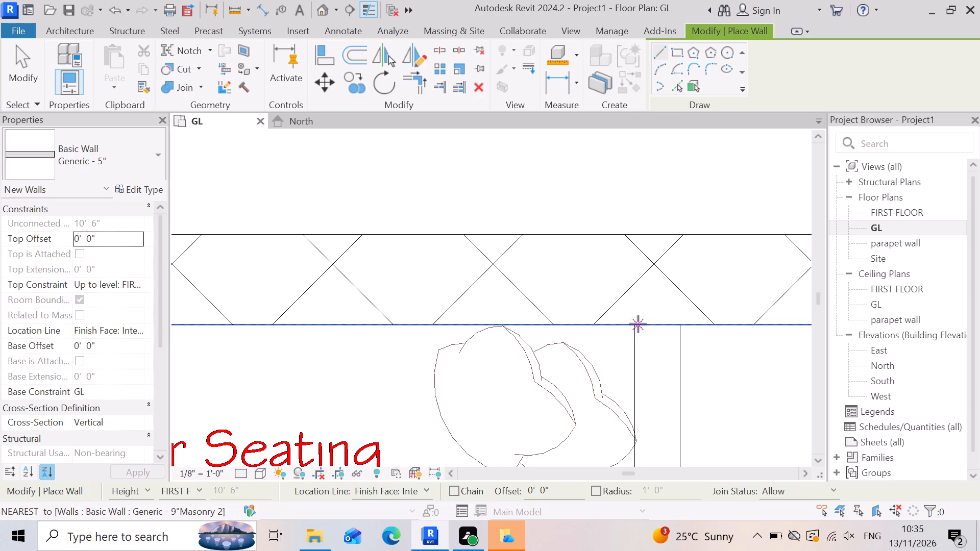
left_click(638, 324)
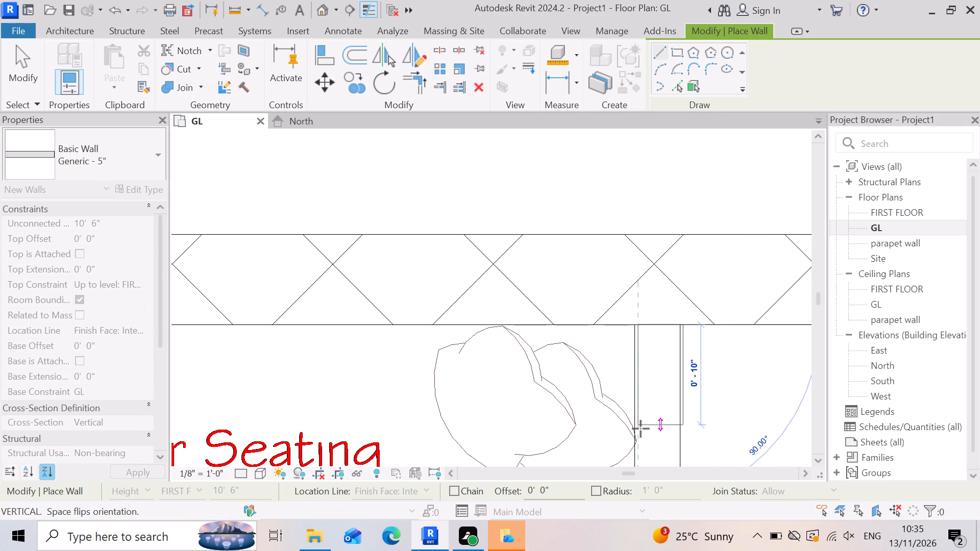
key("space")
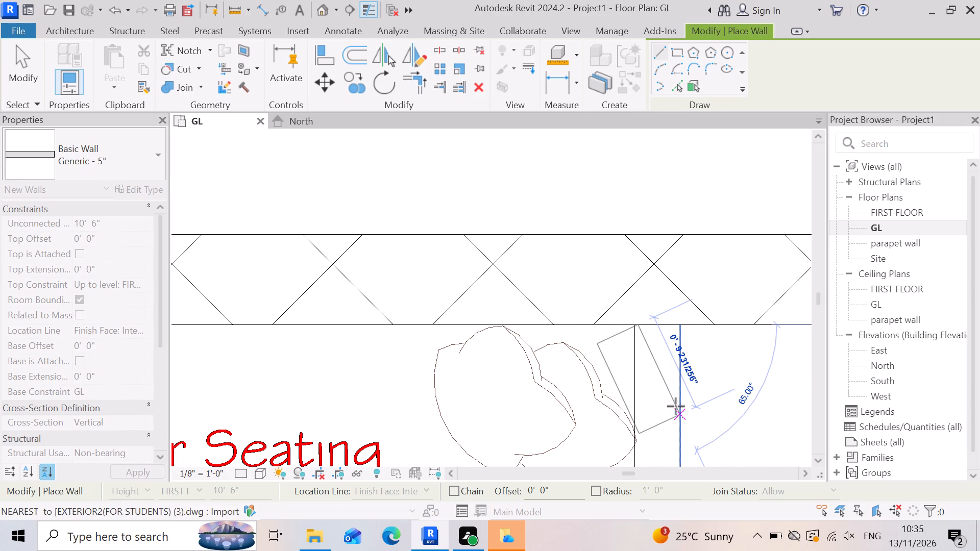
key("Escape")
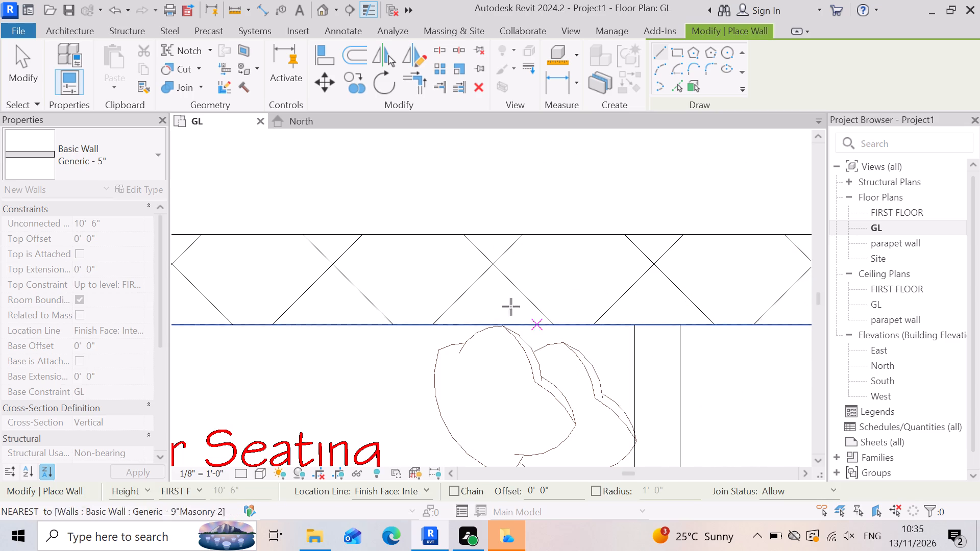
Duplicate the Generic - 5" wall type as Generic - 4.5" and use it for the new walls.
left_click(143, 186)
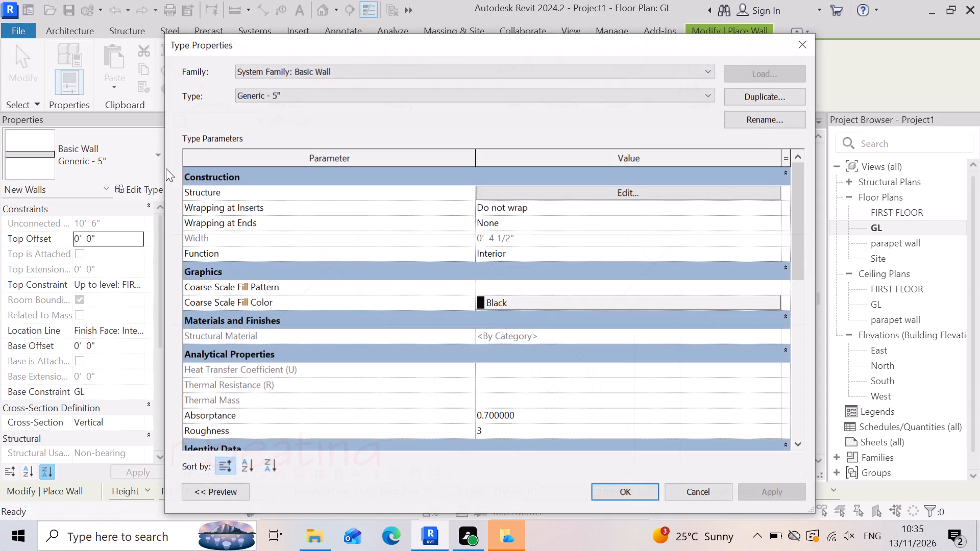
left_click(761, 99)
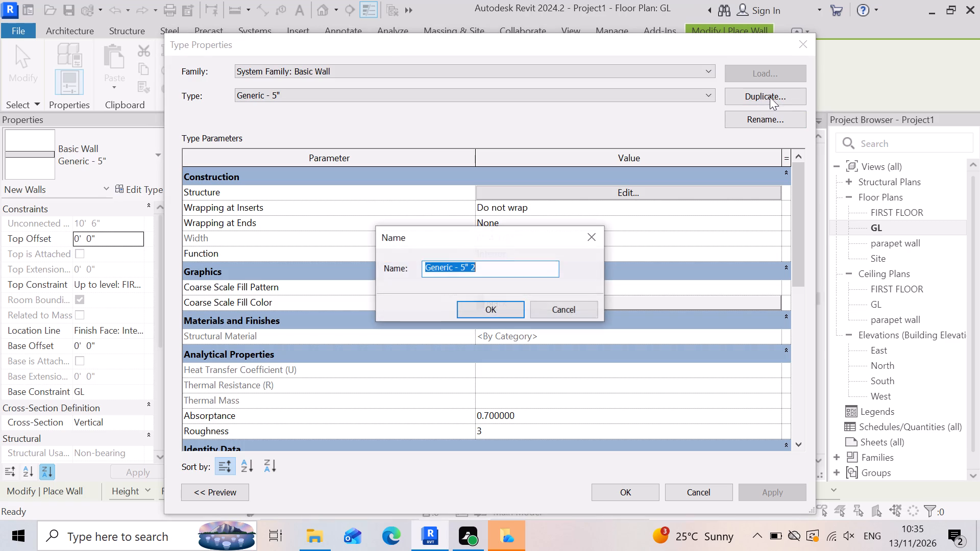
left_click(486, 259)
left_click(488, 269)
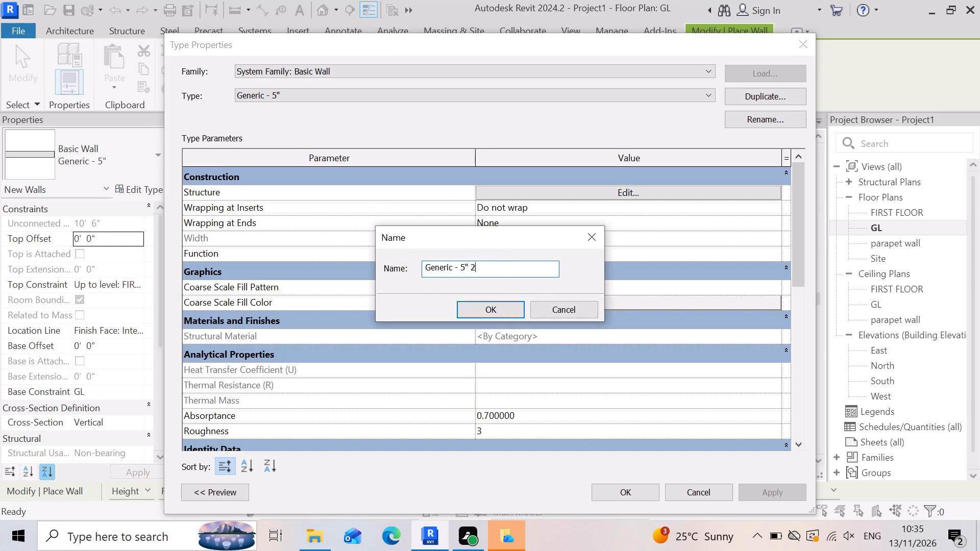
key("BackSpace")
key("BackSpace")
key("BackSpace")
key("BackSpace")
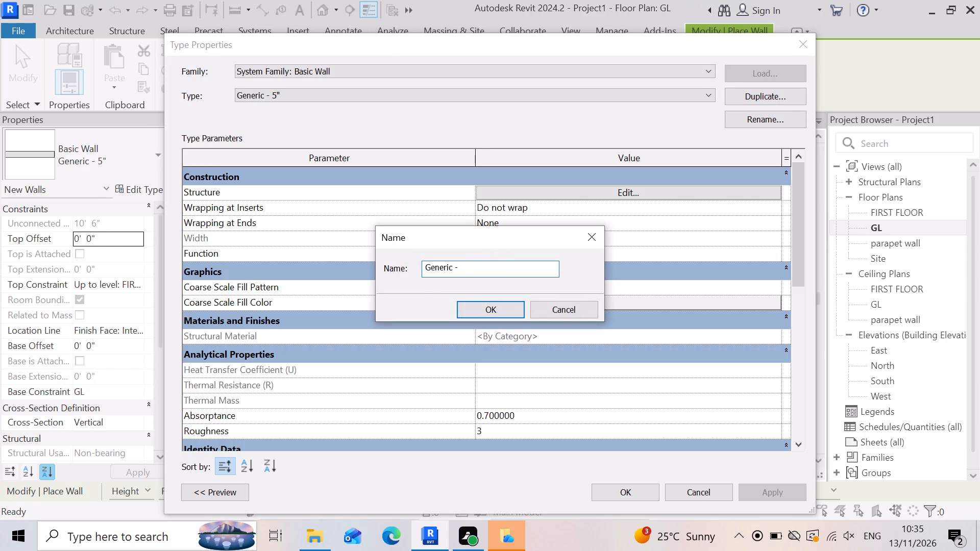
type("4.5")
key("shift+quotedbl")
key("Return")
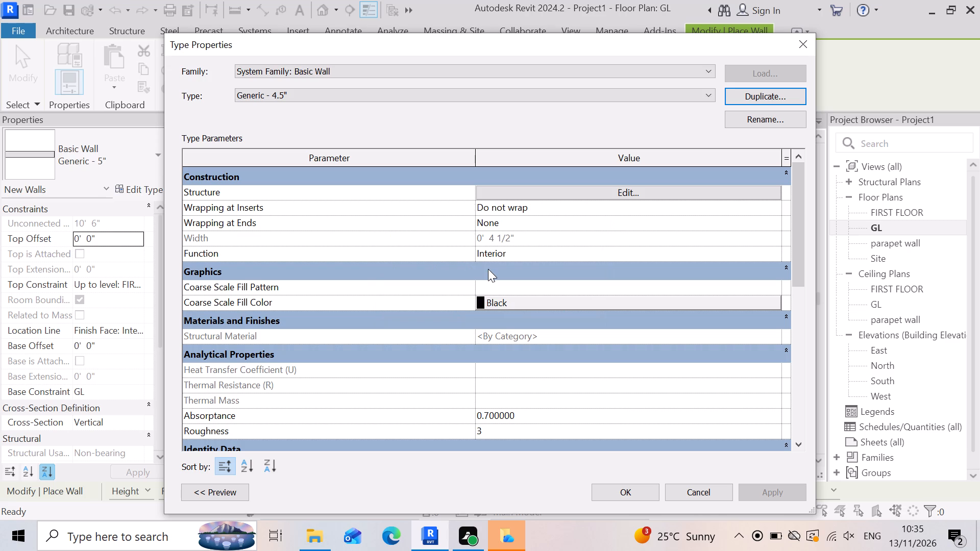
left_click(639, 493)
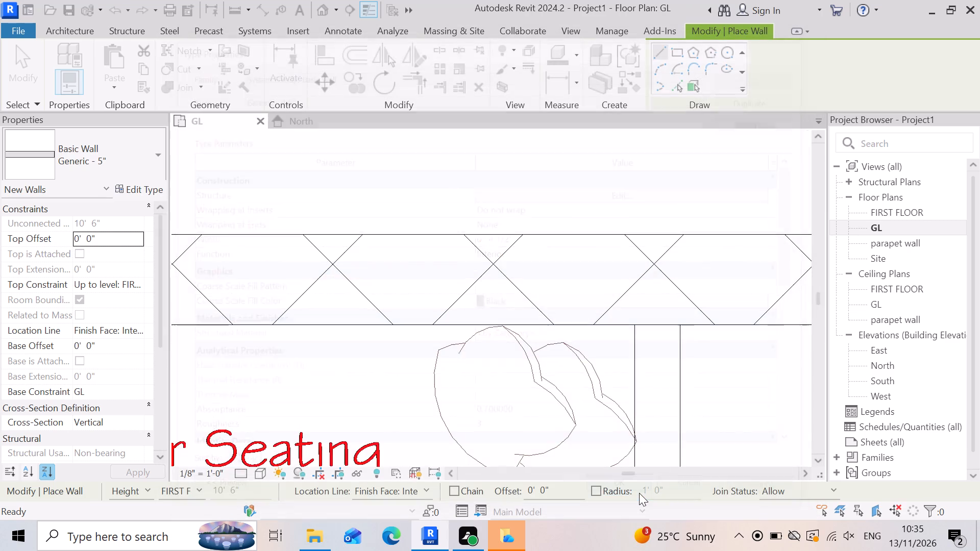
Draw the 4.5" partition between the guest bedroom and the toilet and powder room, from the 9" outer wall to the powder room's dining-side wall line.
scroll(640, 328, "up", 6)
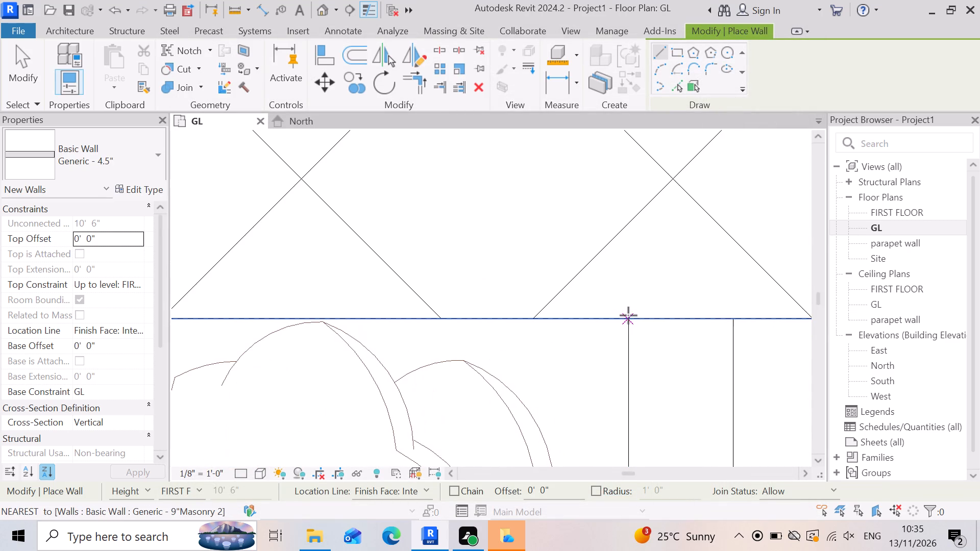
left_click(626, 319)
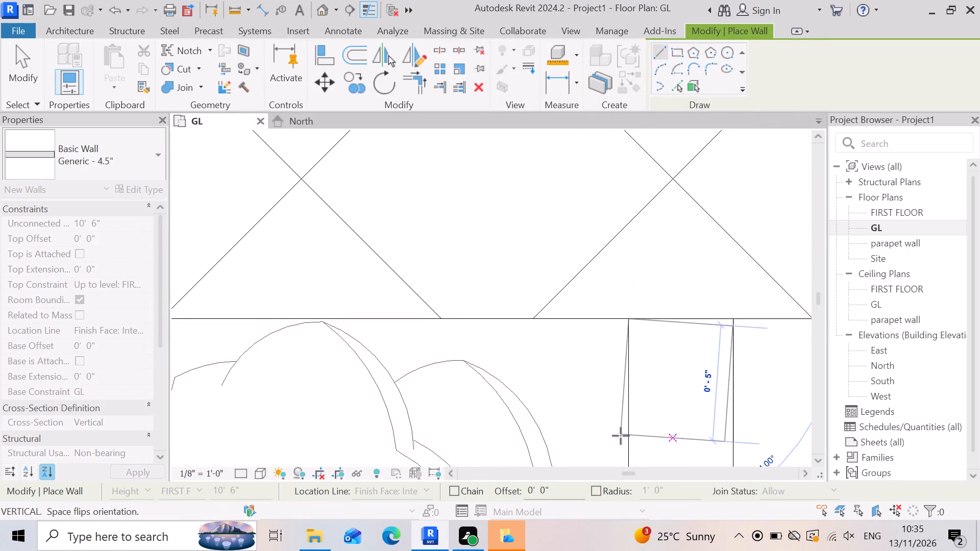
scroll(644, 399, "down", 15)
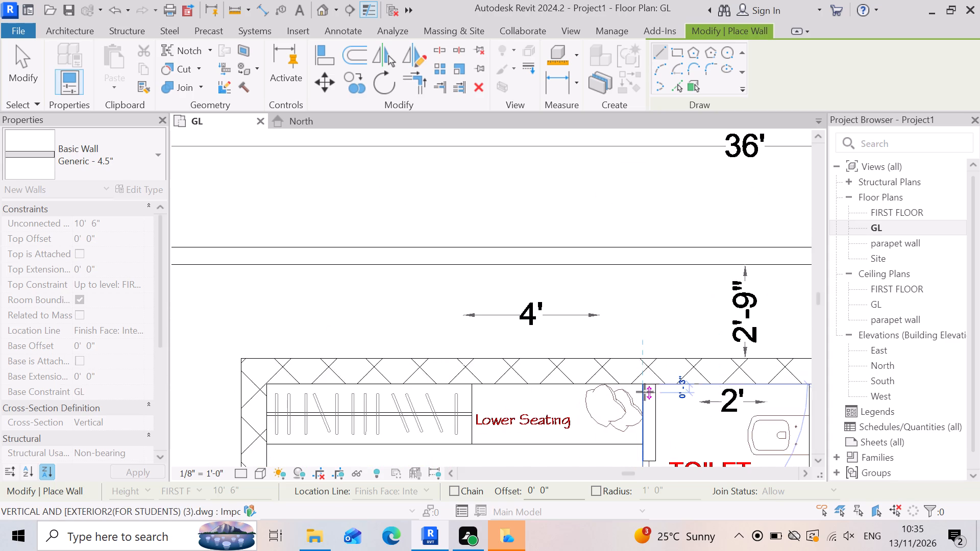
scroll(645, 392, "down", 10)
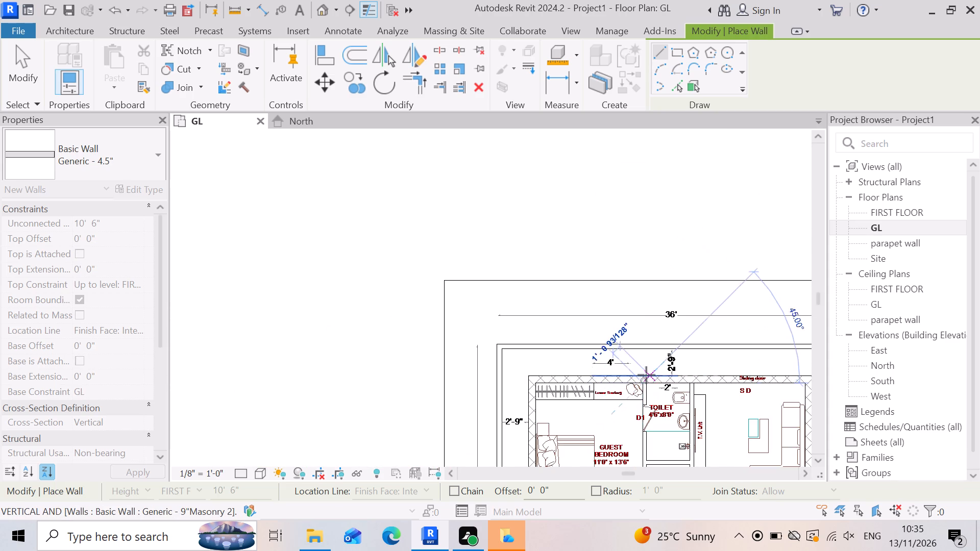
scroll(646, 375, "down", 8)
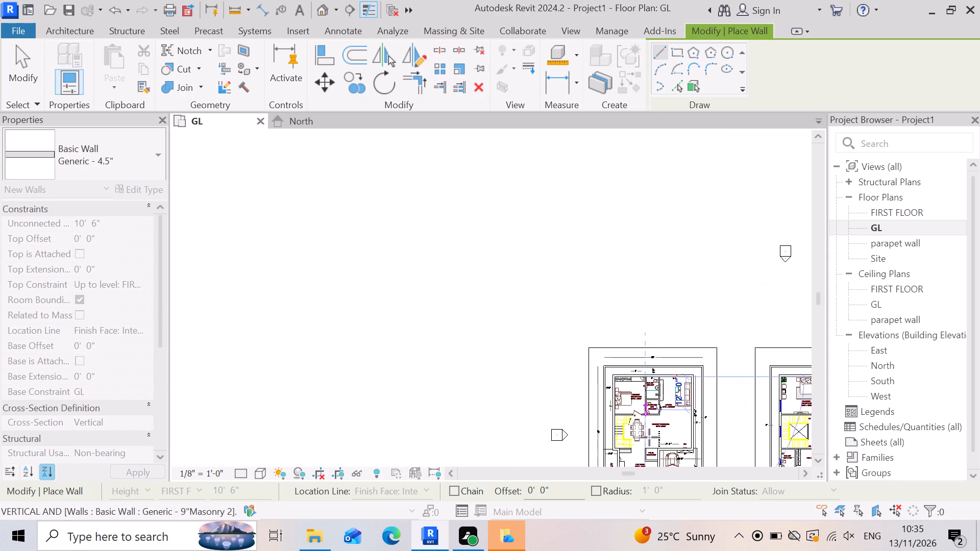
scroll(650, 443, "up", 9)
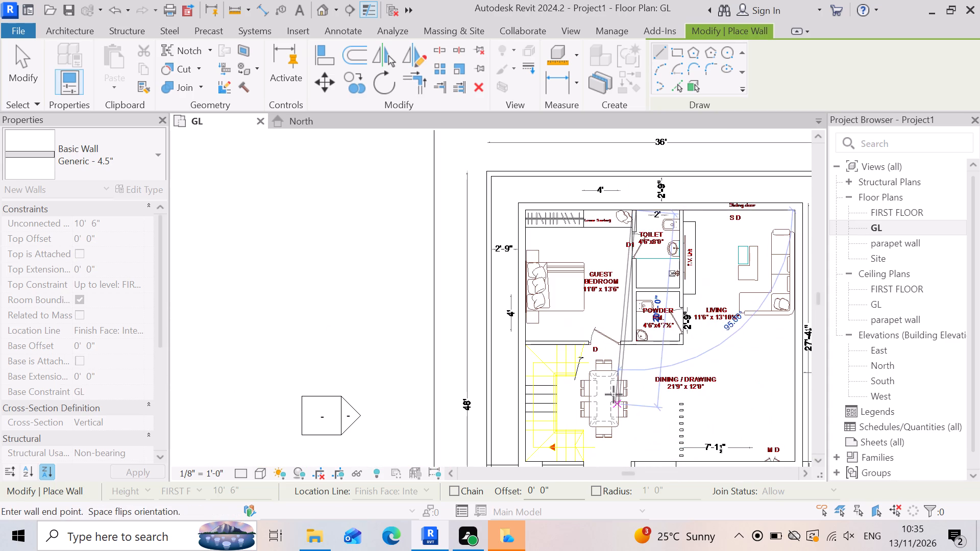
scroll(636, 379, "up", 6)
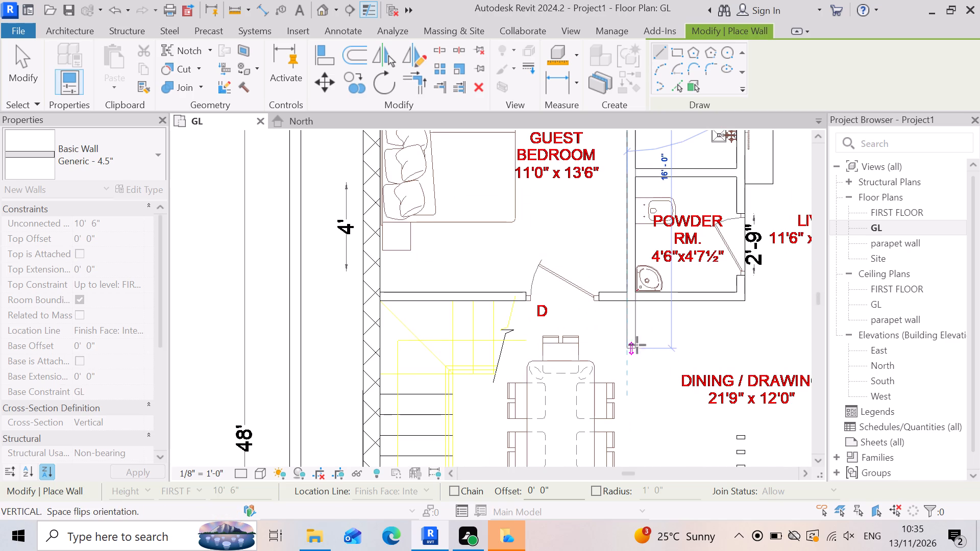
scroll(639, 331, "up", 9)
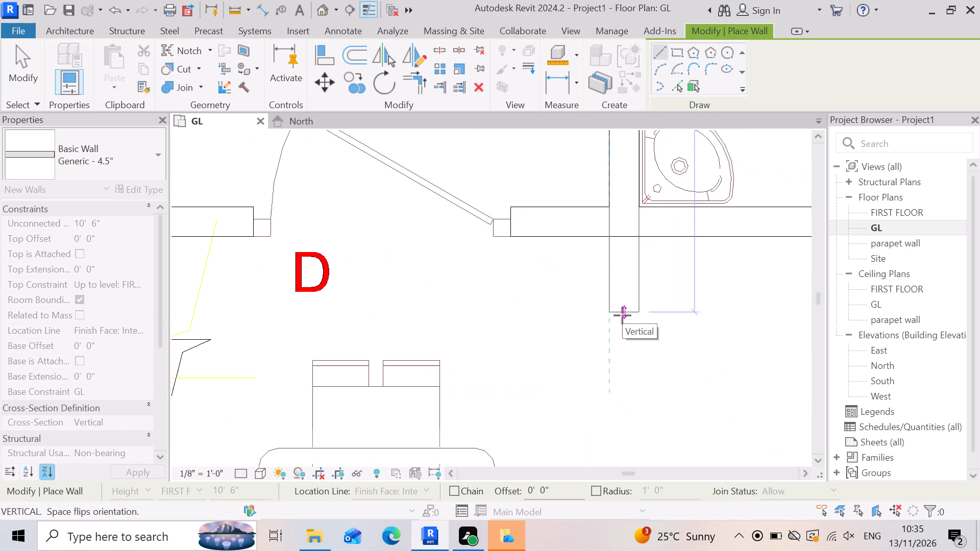
left_click(615, 236)
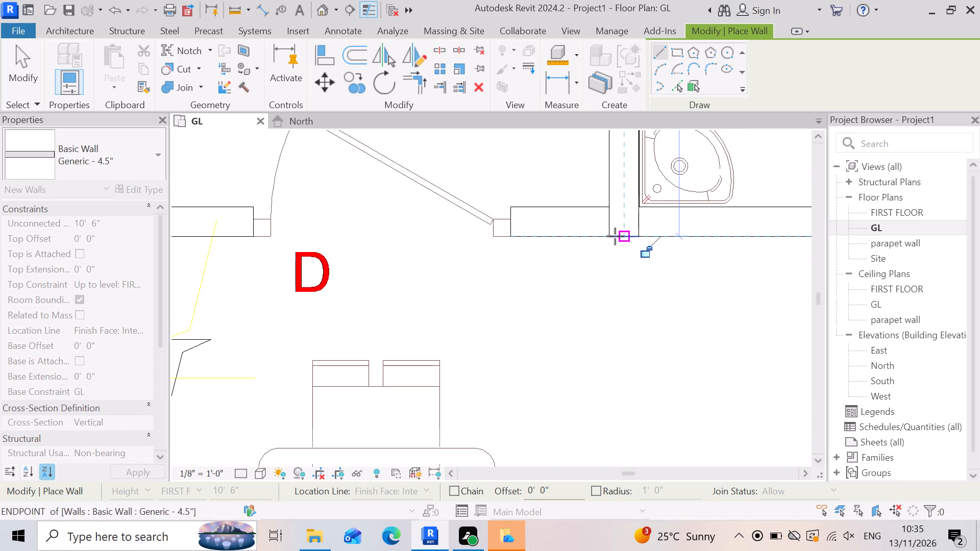
Draw the guest bedroom's 4.5" dining-side wall, 11'-0" from the outer side wall across door D to the new partition.
scroll(660, 317, "down", 9)
scroll(404, 305, "up", 2)
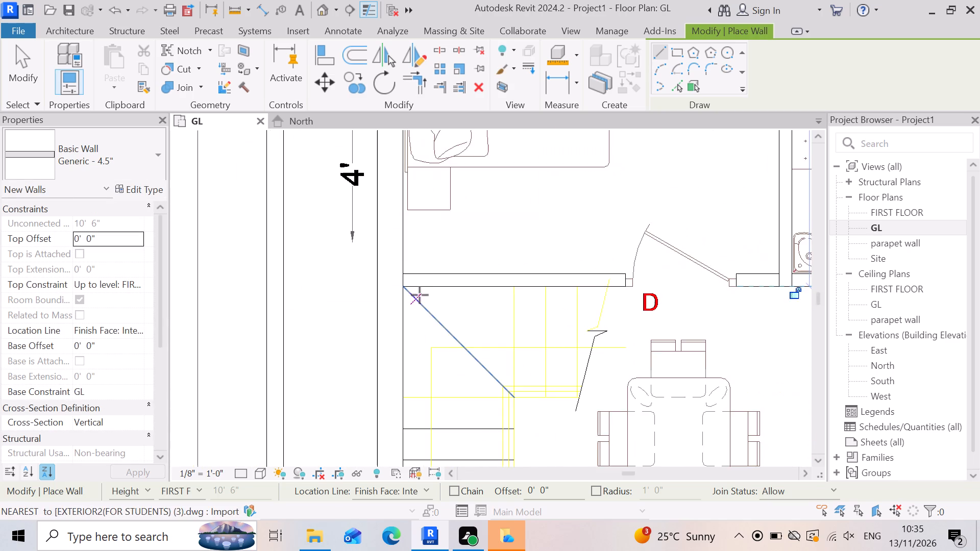
scroll(420, 295, "up", 4)
left_click(397, 282)
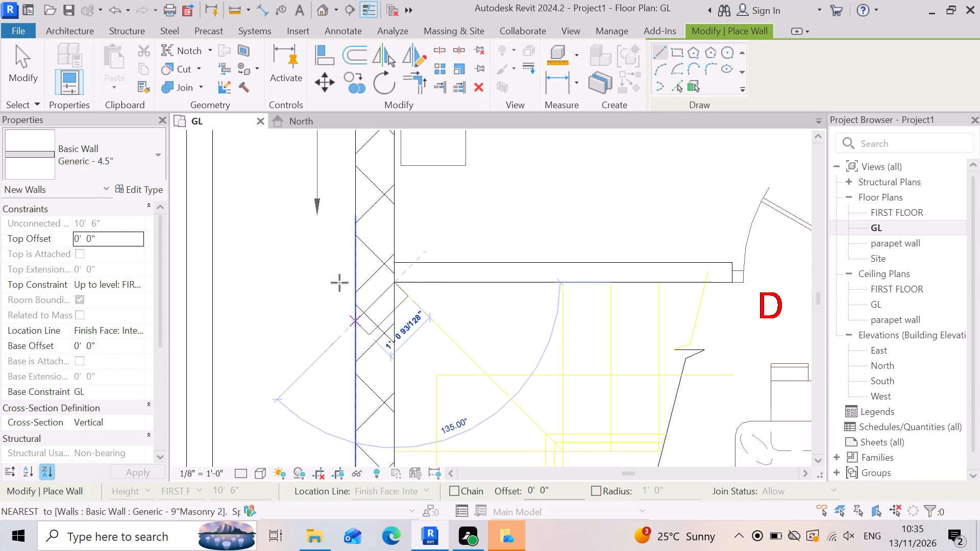
scroll(606, 307, "down", 6)
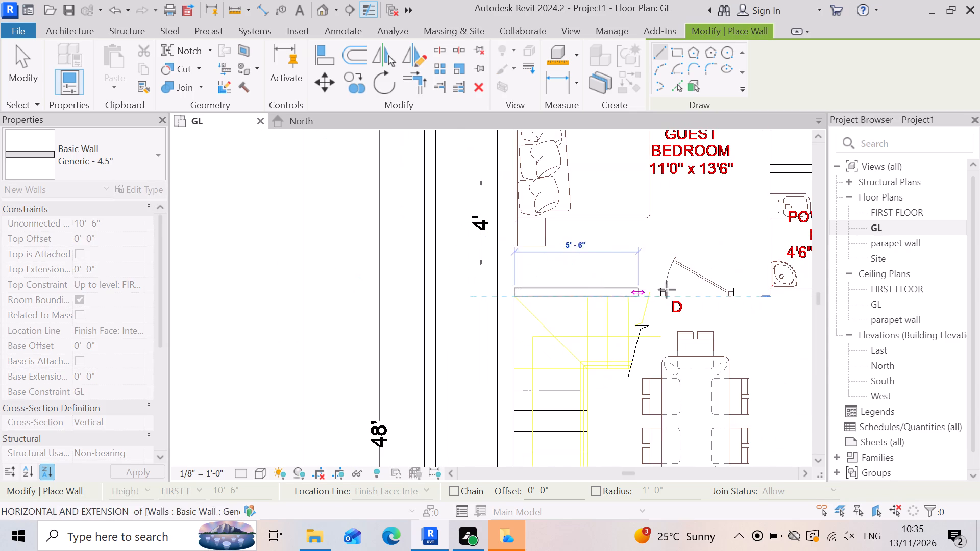
scroll(756, 291, "up", 4)
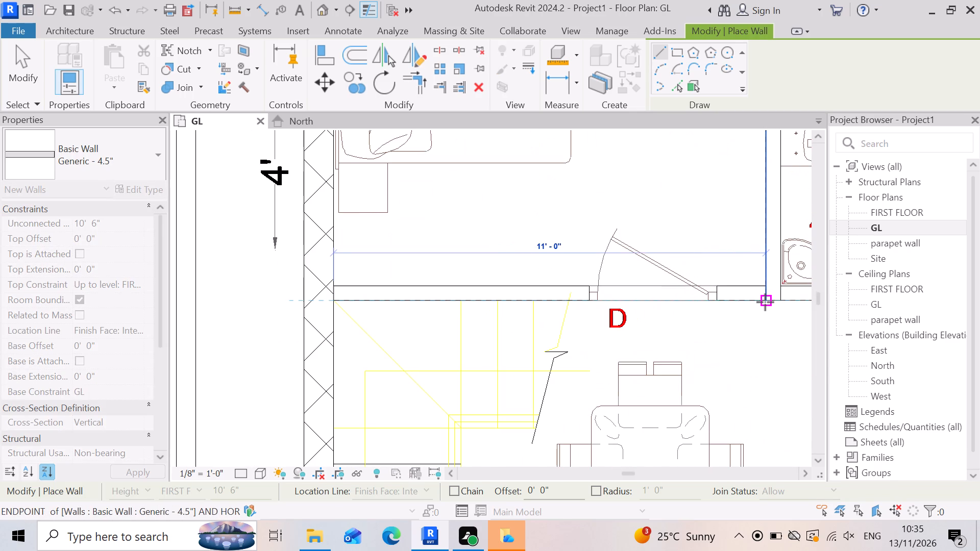
left_click(765, 302)
Continue the 4.5" wall along the powder room's dining side to its corner at the living area.
scroll(591, 369, "down", 7)
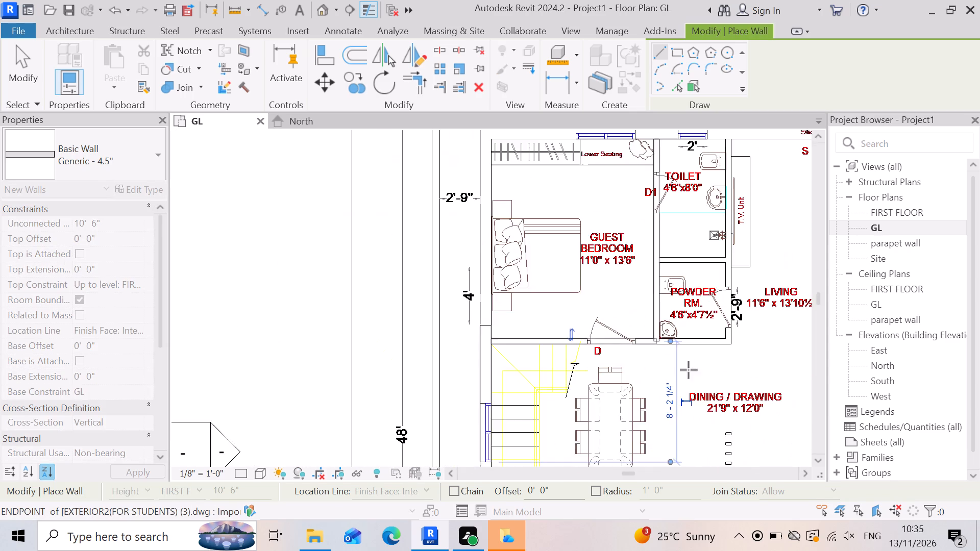
scroll(718, 357, "up", 5)
scroll(611, 341, "up", 6)
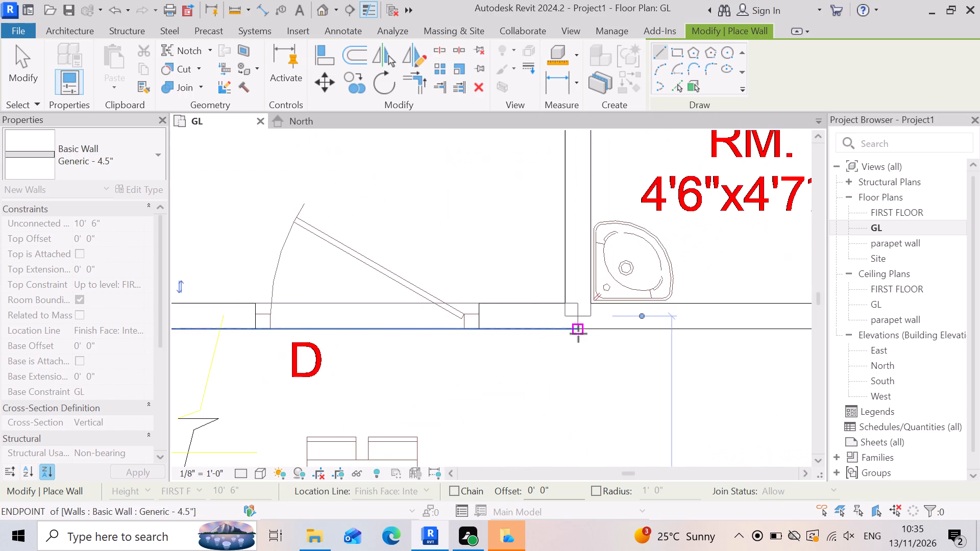
left_click(578, 334)
scroll(578, 334, "down", 5)
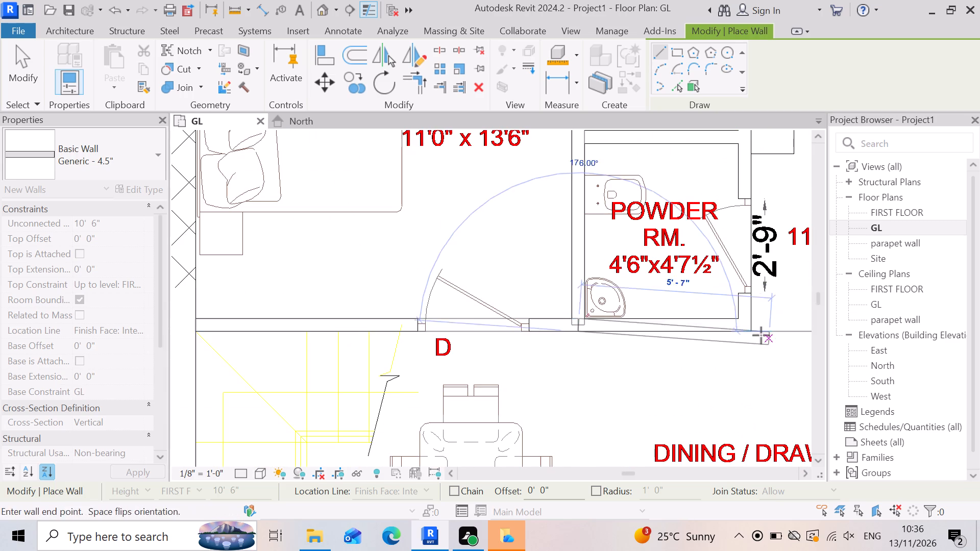
scroll(760, 334, "up", 3)
left_click(748, 327)
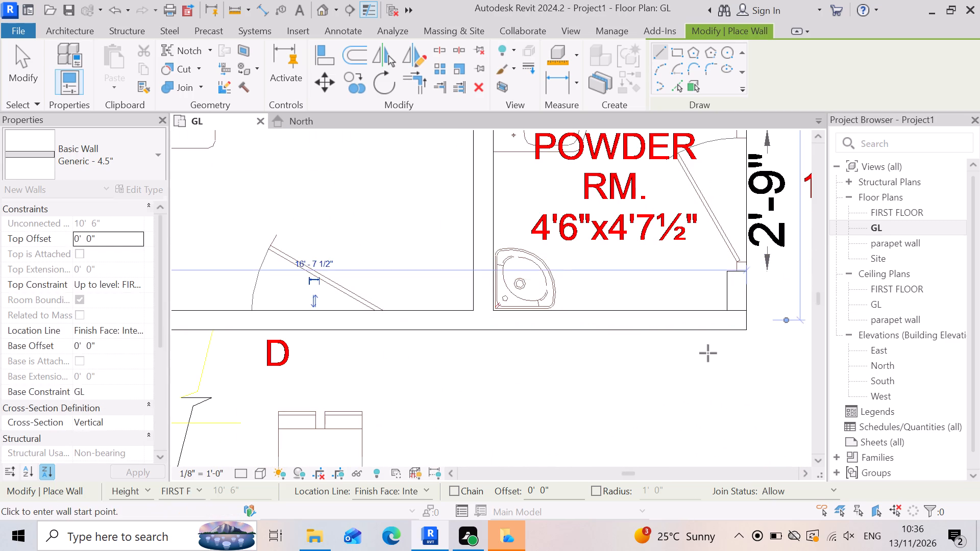
Draw the 4.5" wall between the living area and the powder room and toilet, from the powder room corner to the 9" outer wall.
scroll(708, 353, "down", 7)
scroll(738, 337, "up", 5)
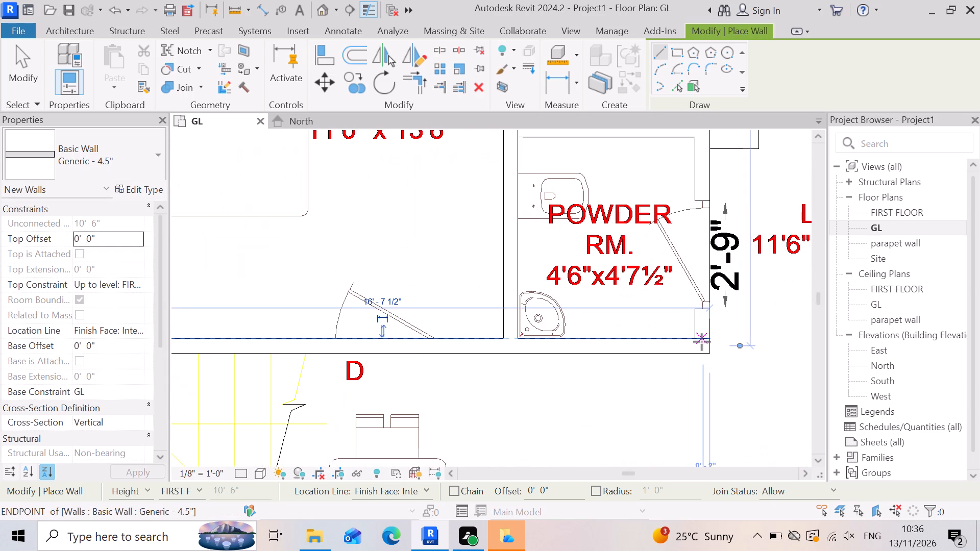
left_click(702, 342)
key("Escape")
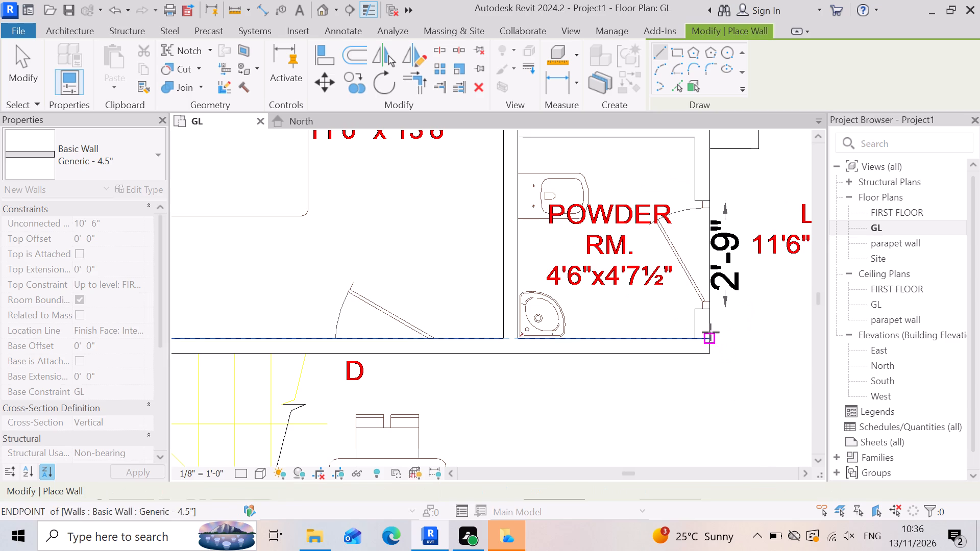
left_click(710, 332)
scroll(727, 386, "down", 7)
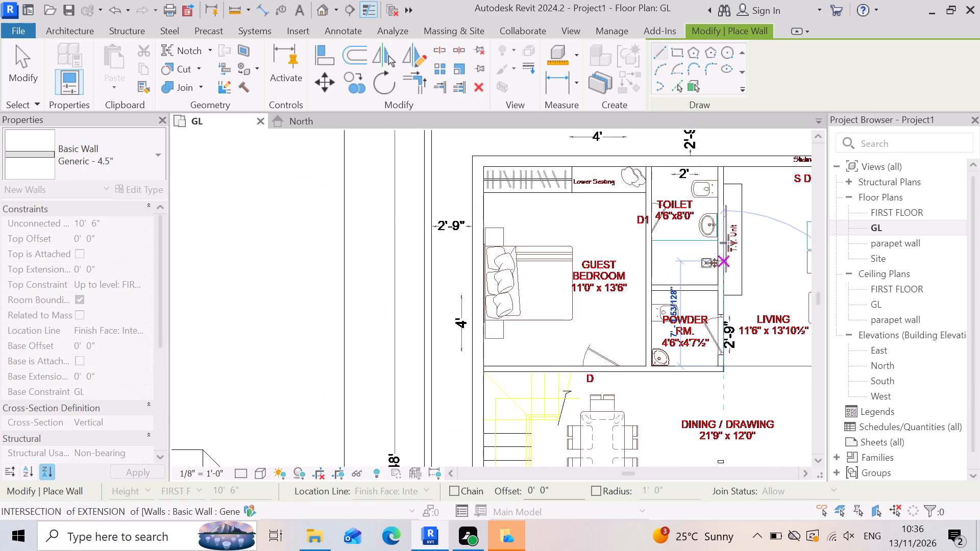
scroll(726, 159, "up", 7)
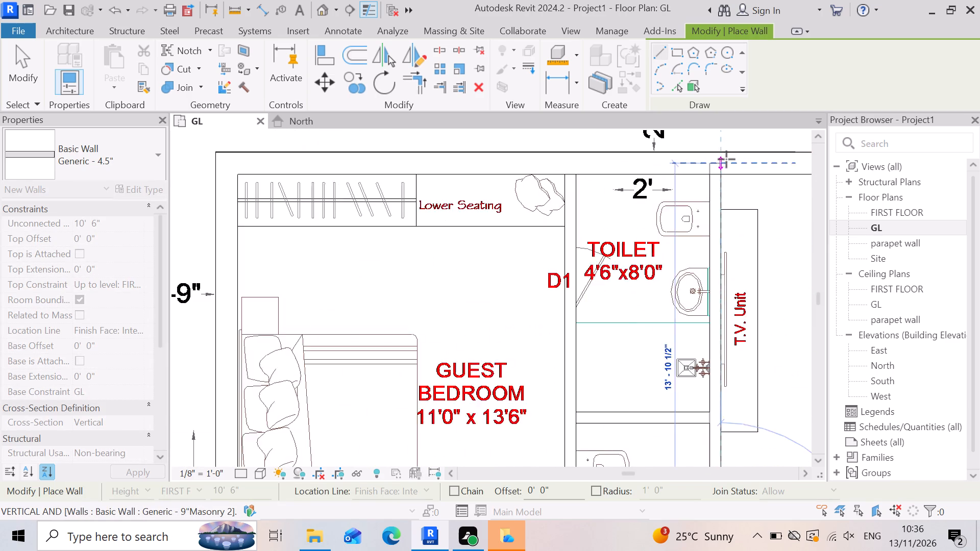
scroll(726, 159, "up", 1)
left_click(729, 182)
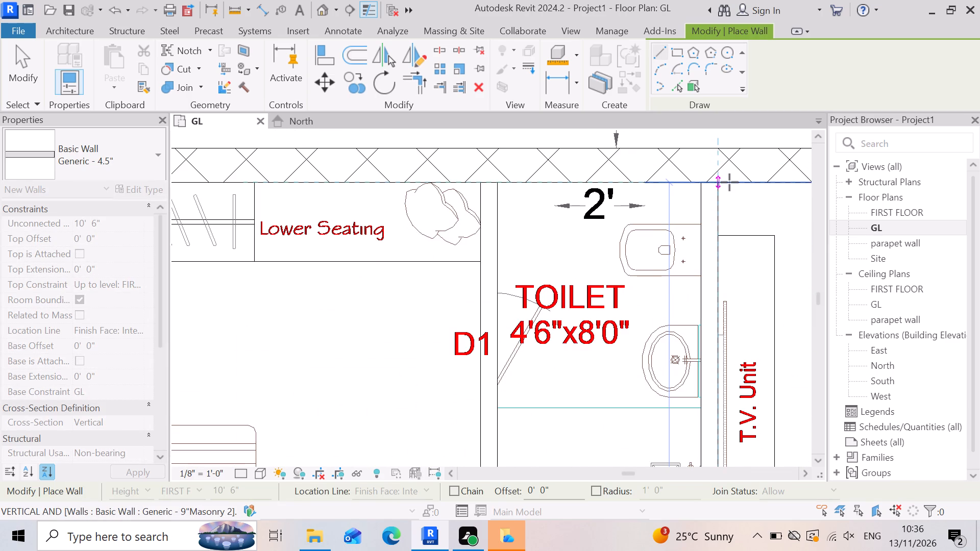
key("Escape")
Draw the 4'-6" long, 4.5" thick partition separating the toilet from the powder room and finish placing walls.
scroll(671, 242, "down", 3)
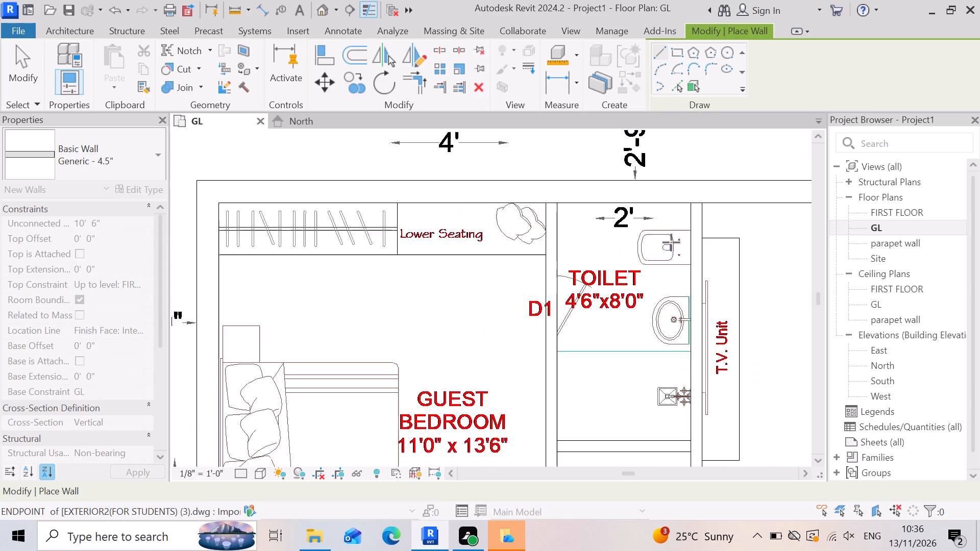
scroll(671, 242, "down", 8)
scroll(630, 393, "up", 3)
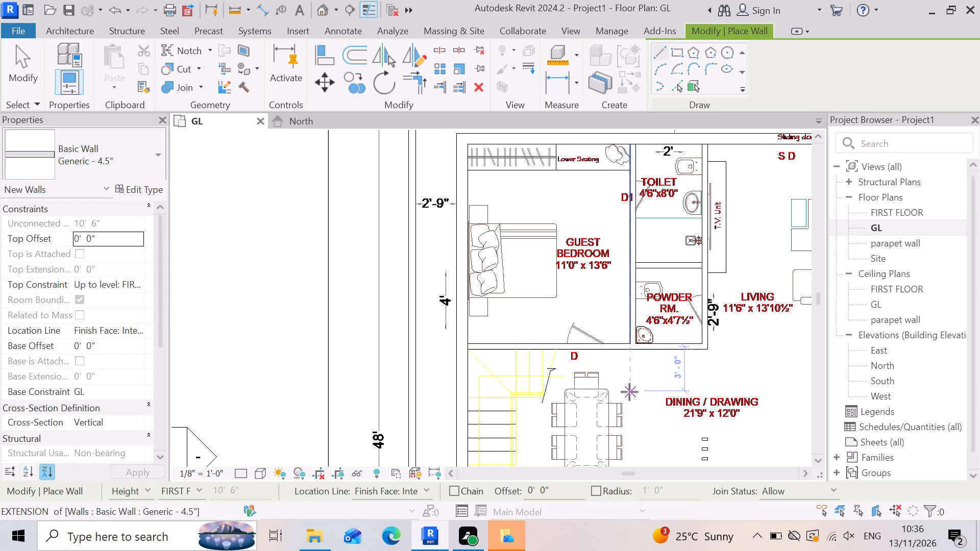
scroll(616, 241, "up", 8)
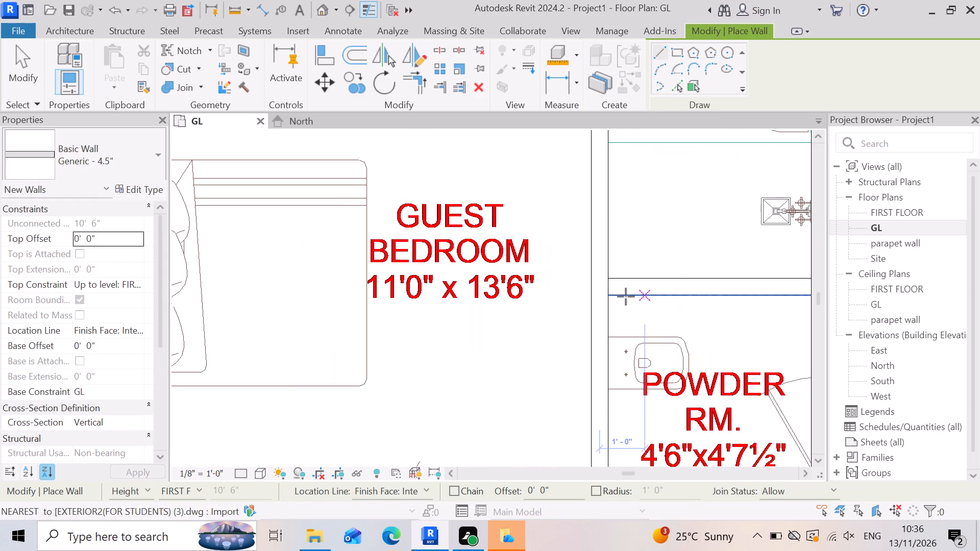
left_click(609, 294)
scroll(597, 300, "down", 4)
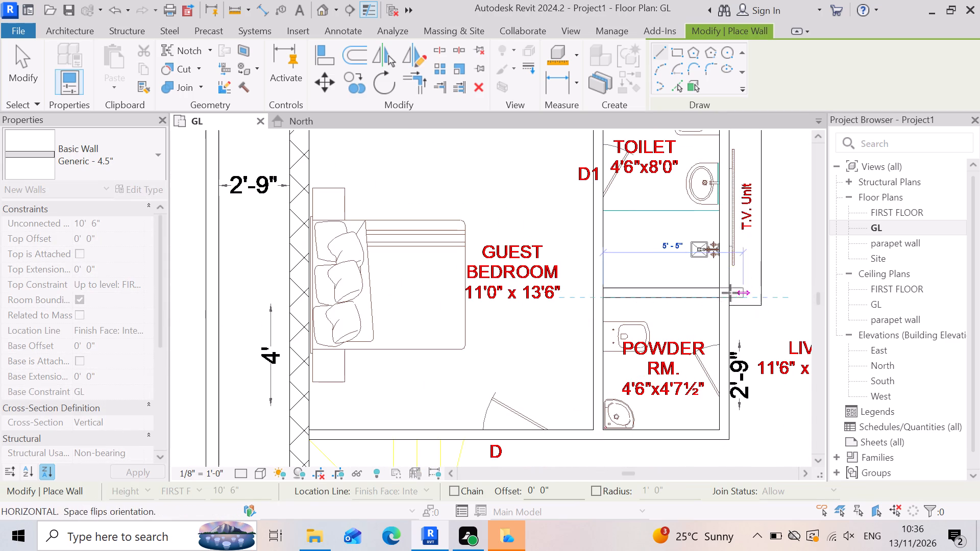
scroll(727, 292, "up", 5)
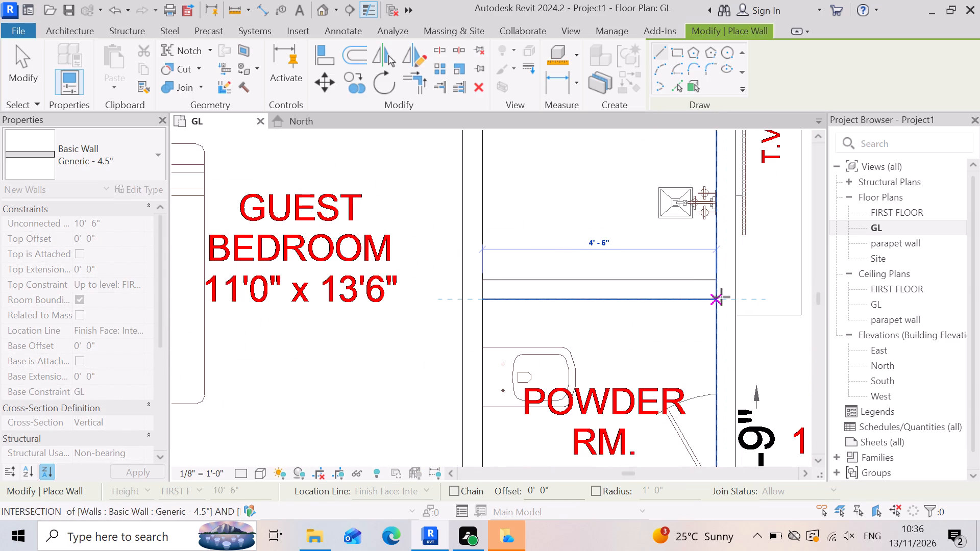
left_click(721, 297)
key("Escape")
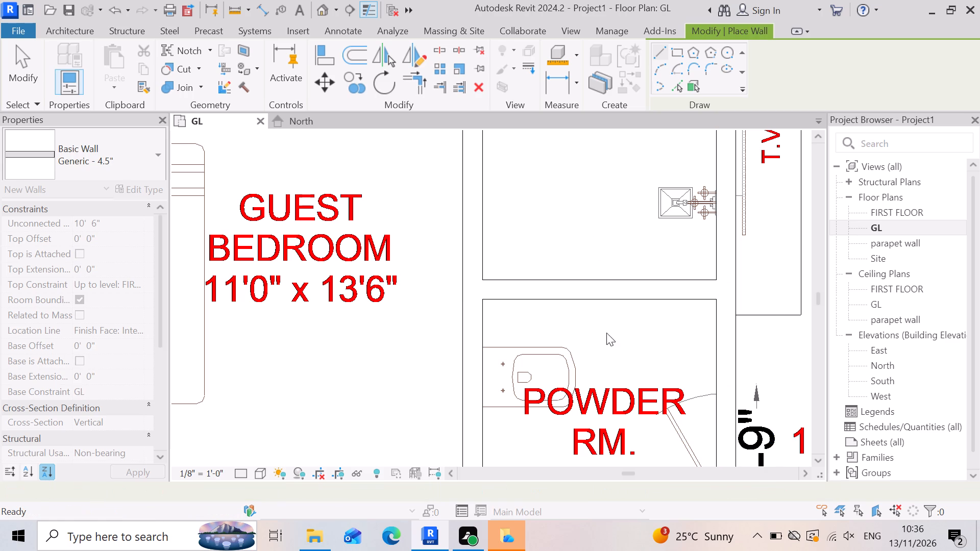
Examine the plan around the stairs, kitchen, puja and dining area for walls still to model.
scroll(609, 311, "down", 8)
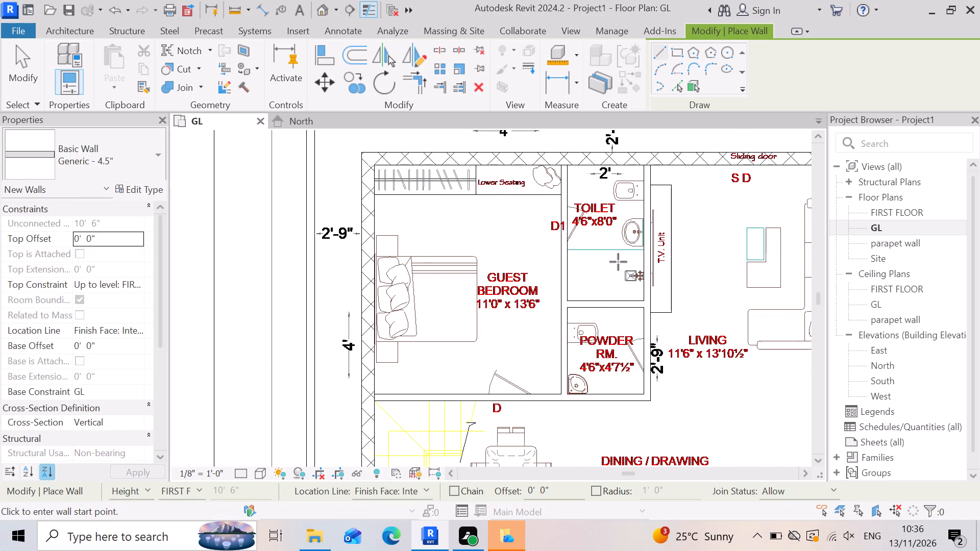
scroll(626, 257, "down", 4)
scroll(709, 302, "up", 2)
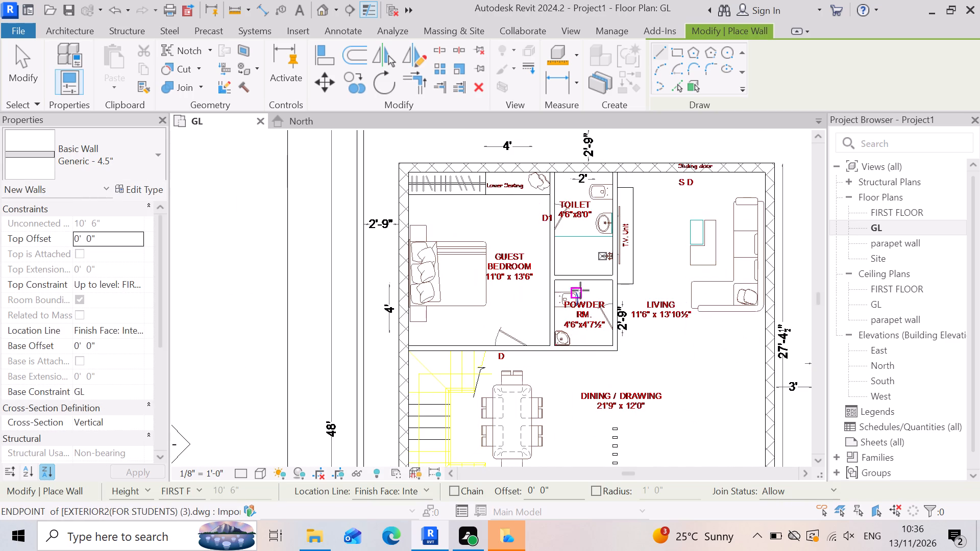
scroll(580, 290, "down", 3)
scroll(625, 232, "down", 4)
scroll(533, 341, "up", 2)
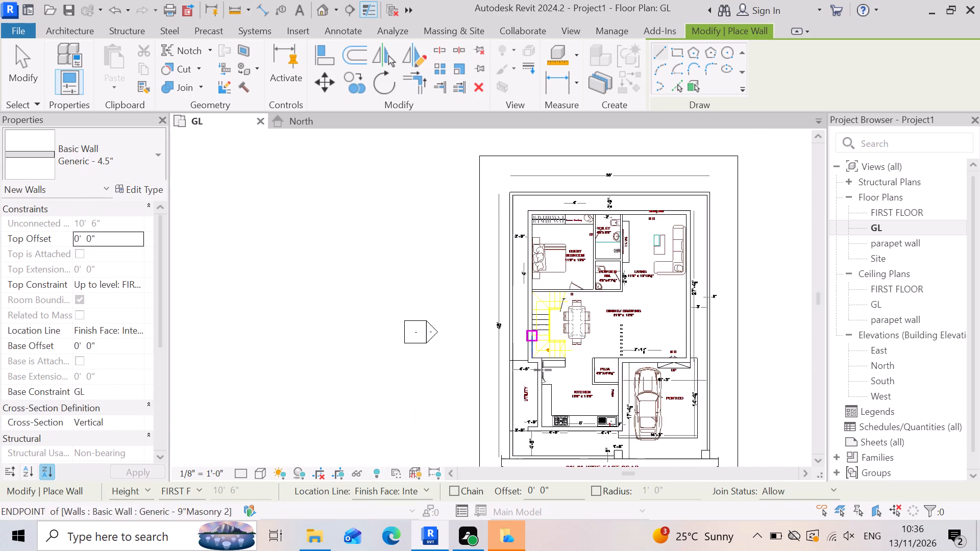
scroll(572, 402, "up", 8)
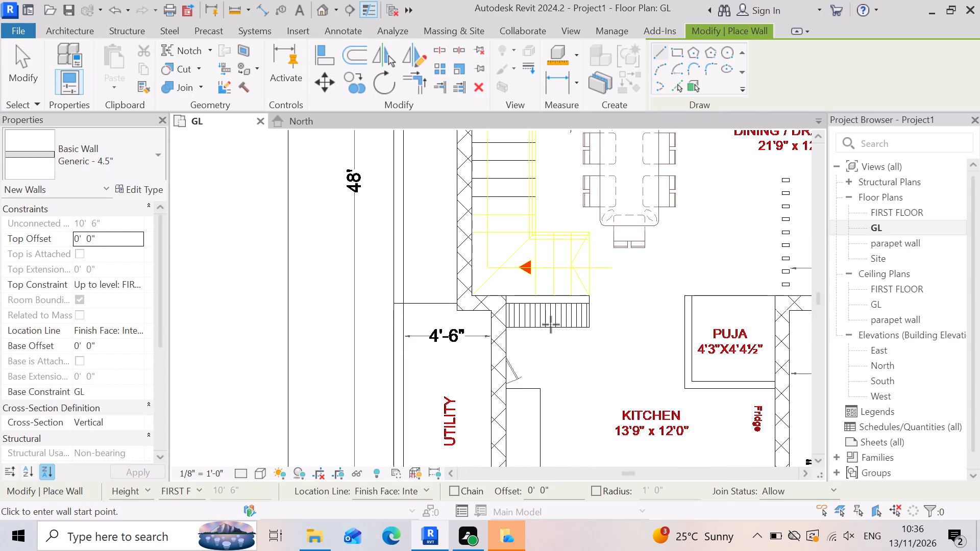
scroll(540, 314, "down", 5)
scroll(545, 437, "up", 3)
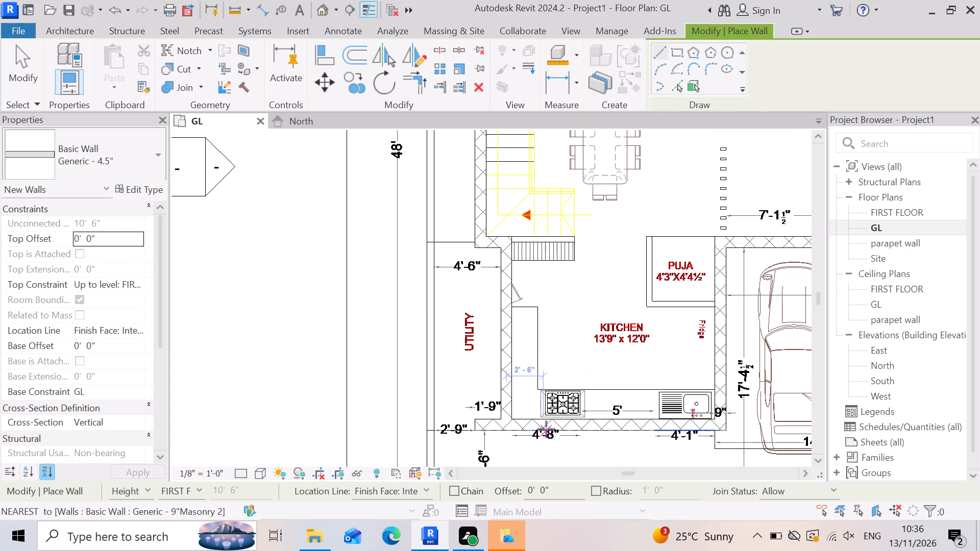
scroll(534, 410, "down", 4)
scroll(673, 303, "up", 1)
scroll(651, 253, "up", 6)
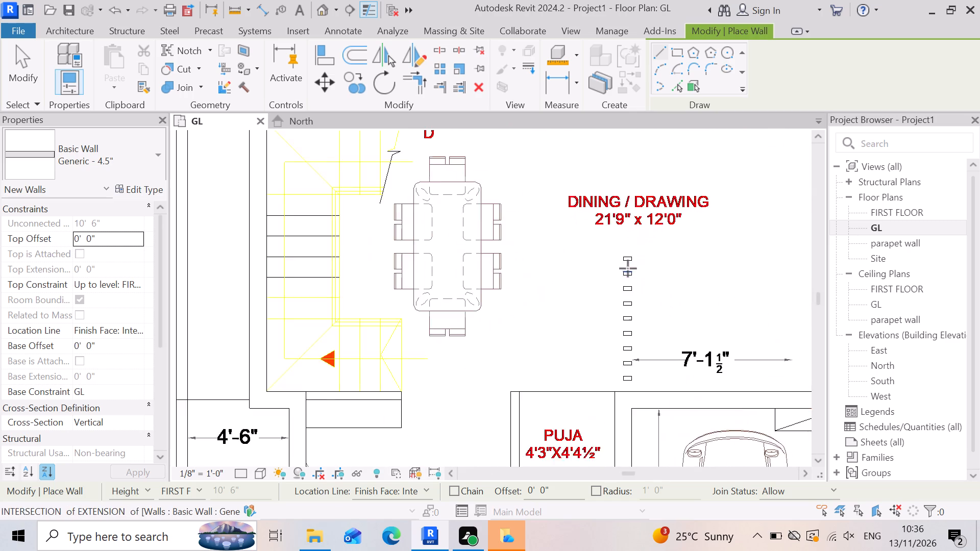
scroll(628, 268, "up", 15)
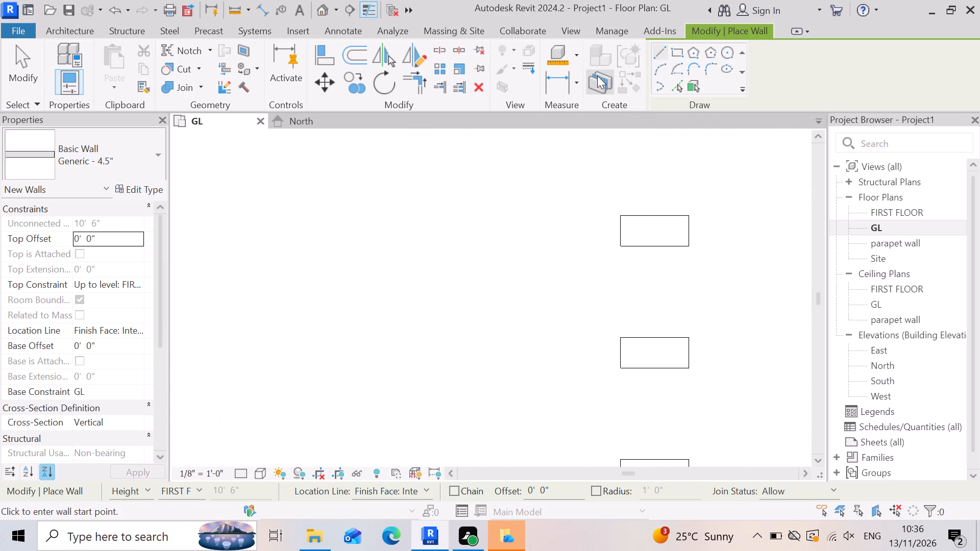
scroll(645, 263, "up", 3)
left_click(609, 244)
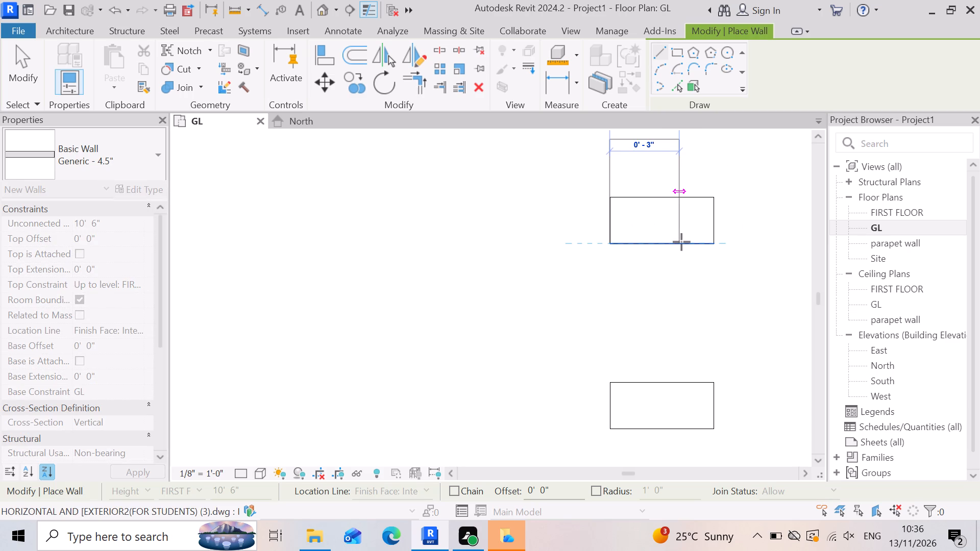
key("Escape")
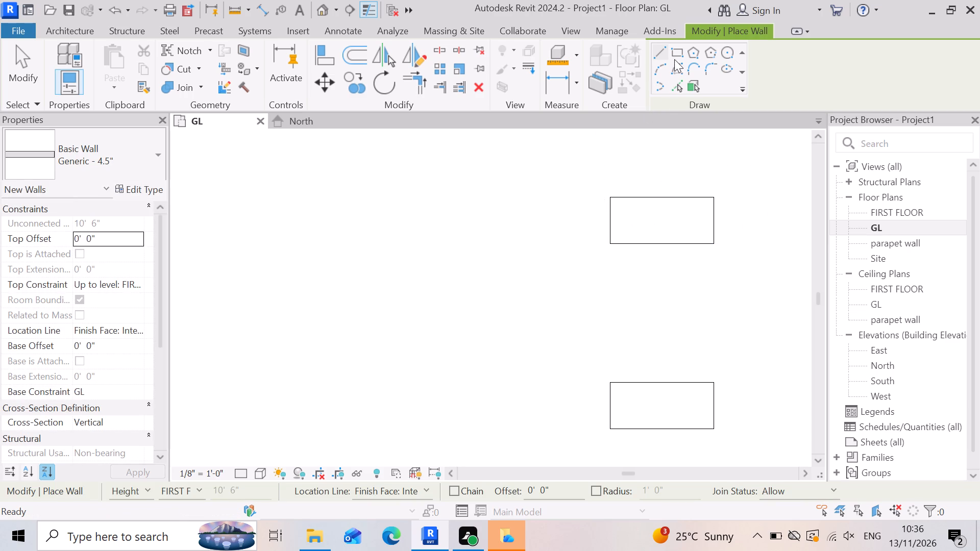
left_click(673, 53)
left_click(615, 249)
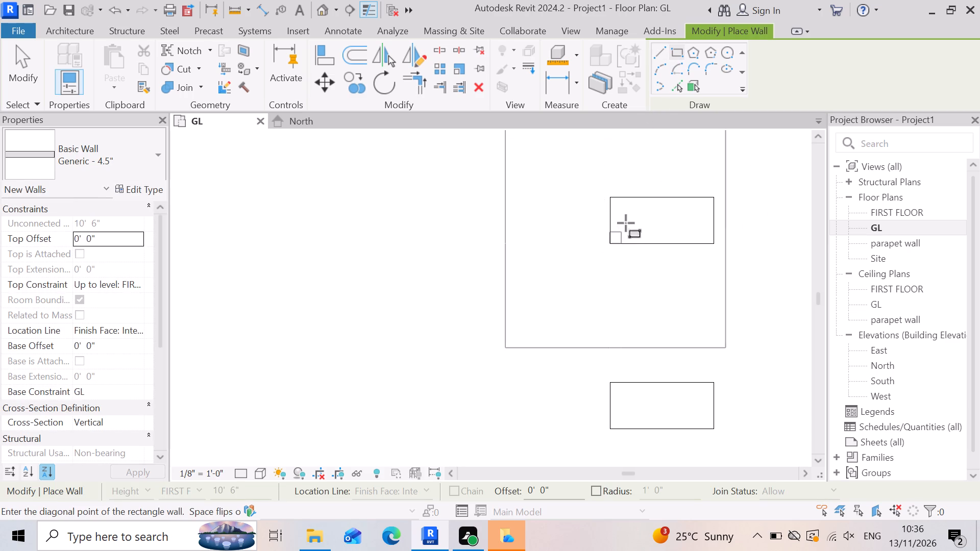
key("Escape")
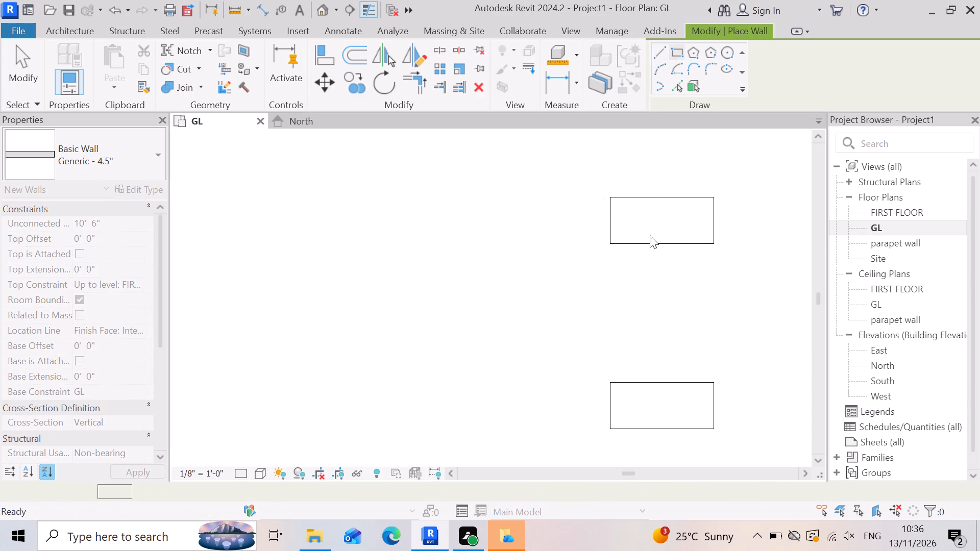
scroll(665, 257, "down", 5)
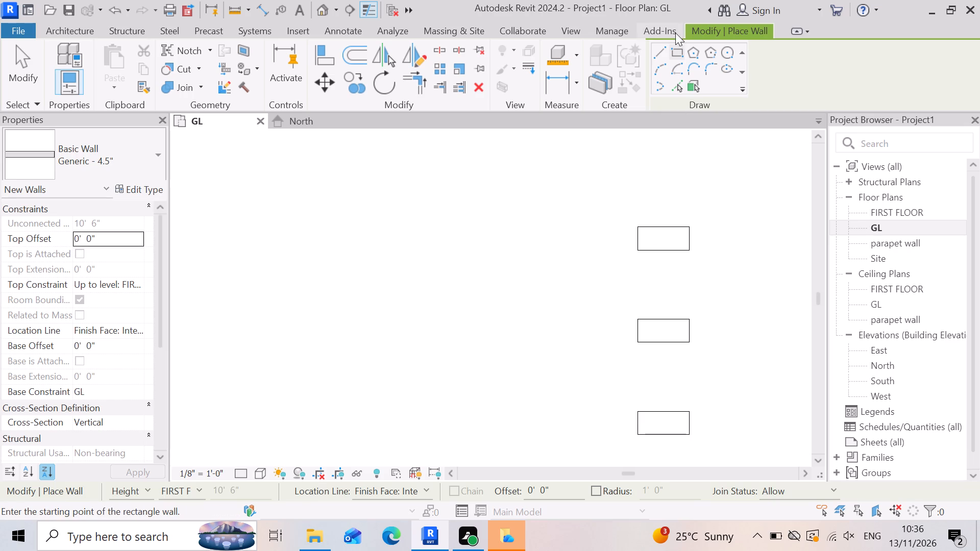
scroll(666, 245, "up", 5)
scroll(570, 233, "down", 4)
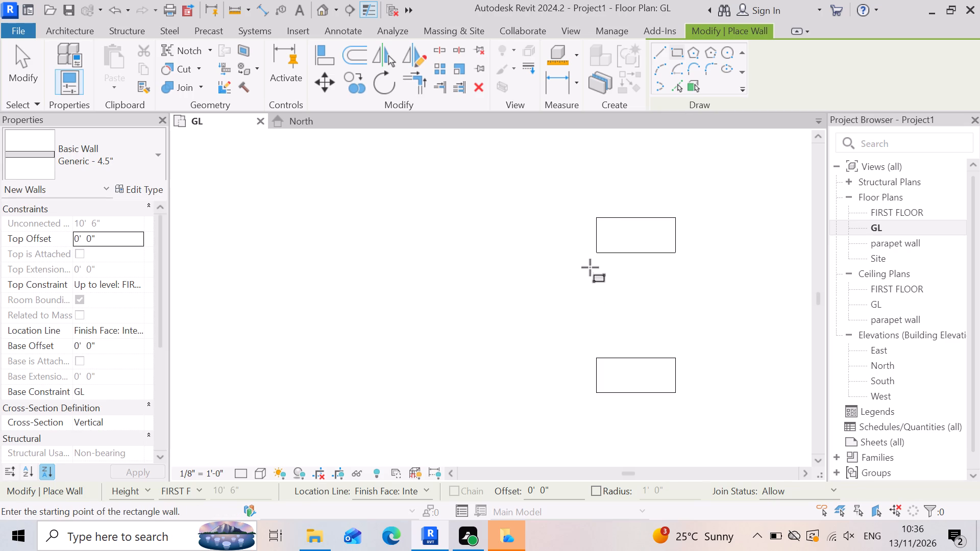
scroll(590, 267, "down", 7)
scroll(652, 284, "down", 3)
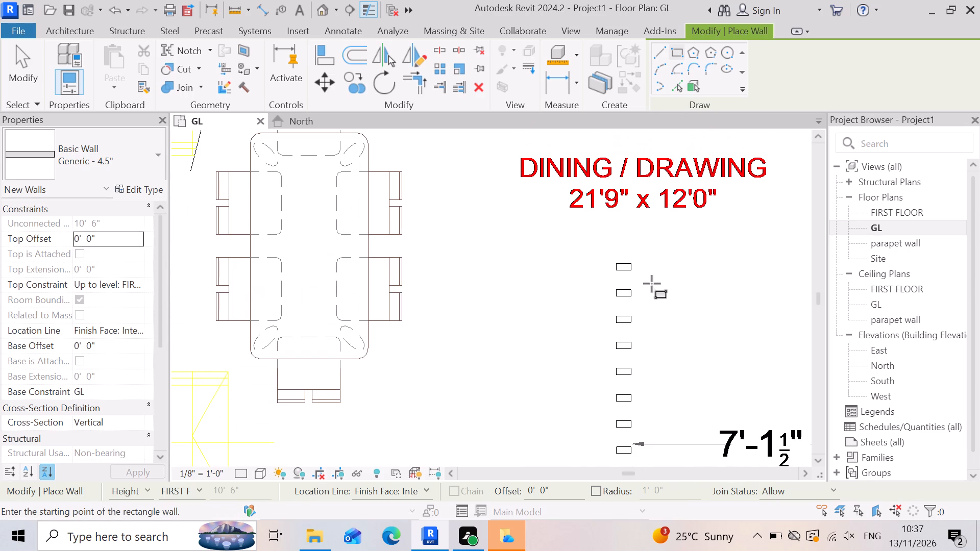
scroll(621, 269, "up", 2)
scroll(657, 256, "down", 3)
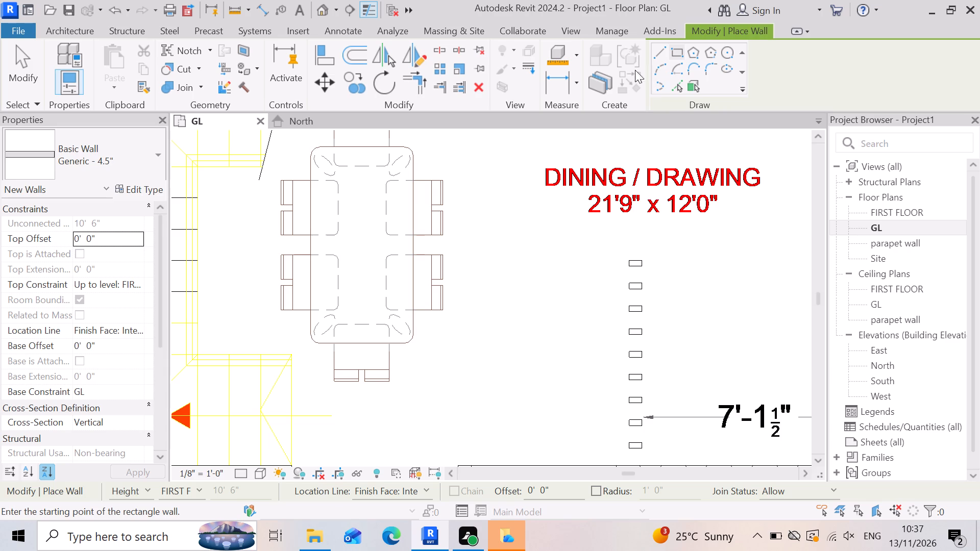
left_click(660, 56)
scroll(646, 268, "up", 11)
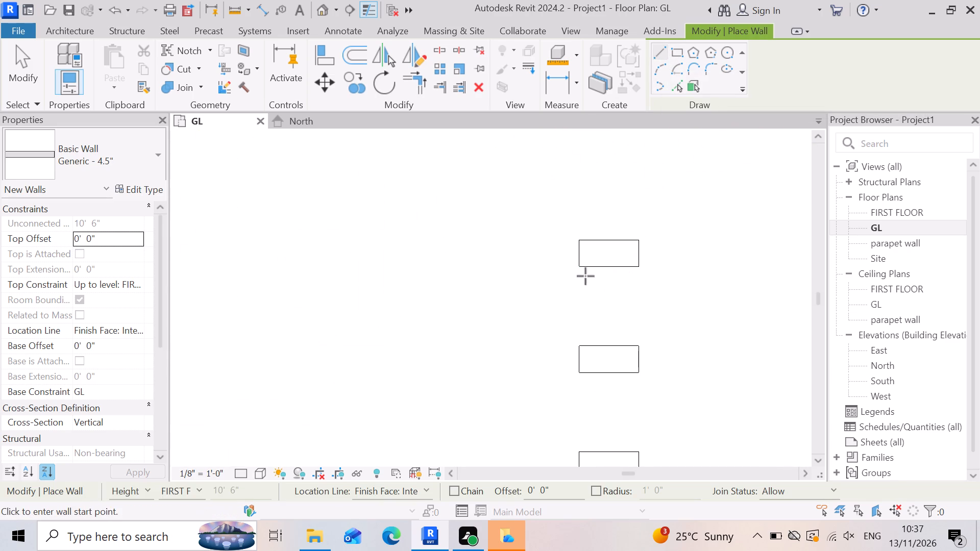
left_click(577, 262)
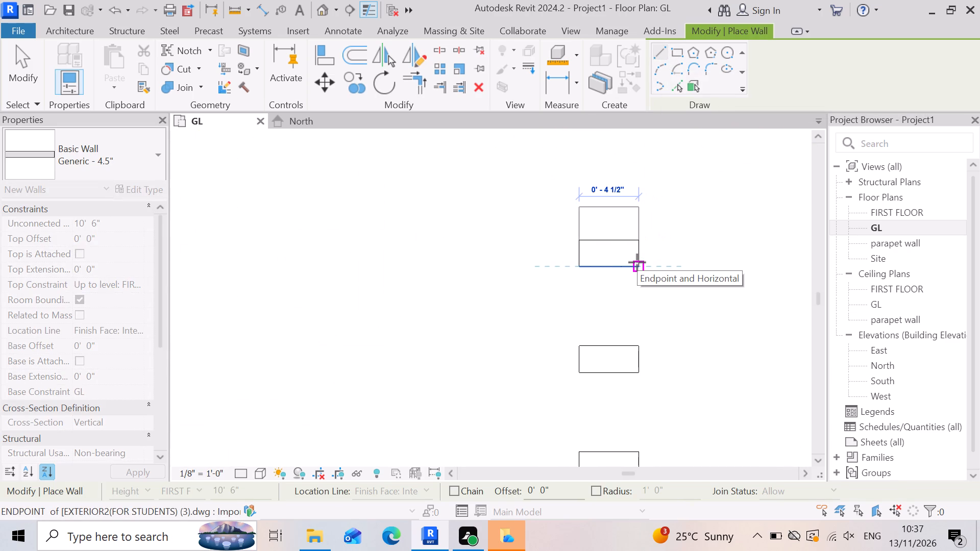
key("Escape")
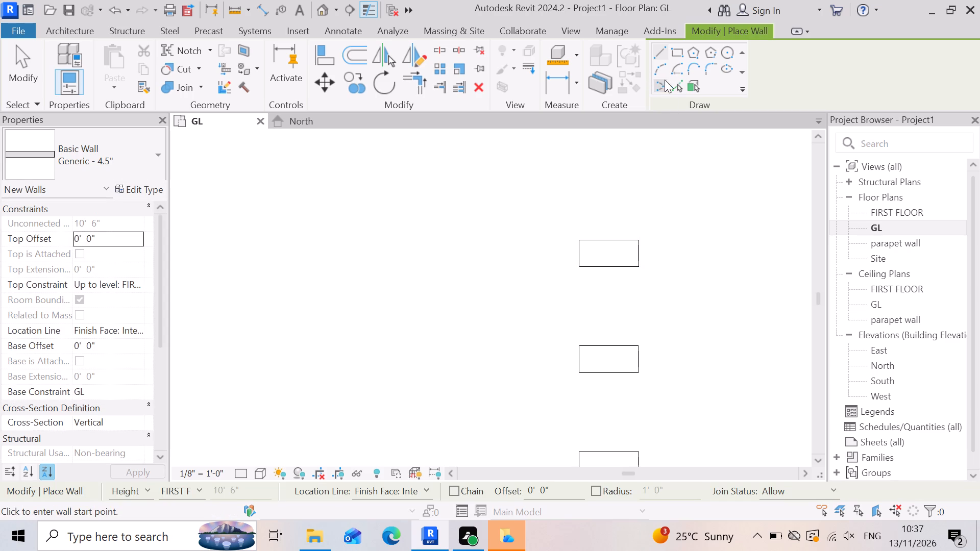
Using Pick Lines, place 4.5" walls over the first two blocks of the dotted dining/drawing divider, starting from the living-area end.
left_click(677, 86)
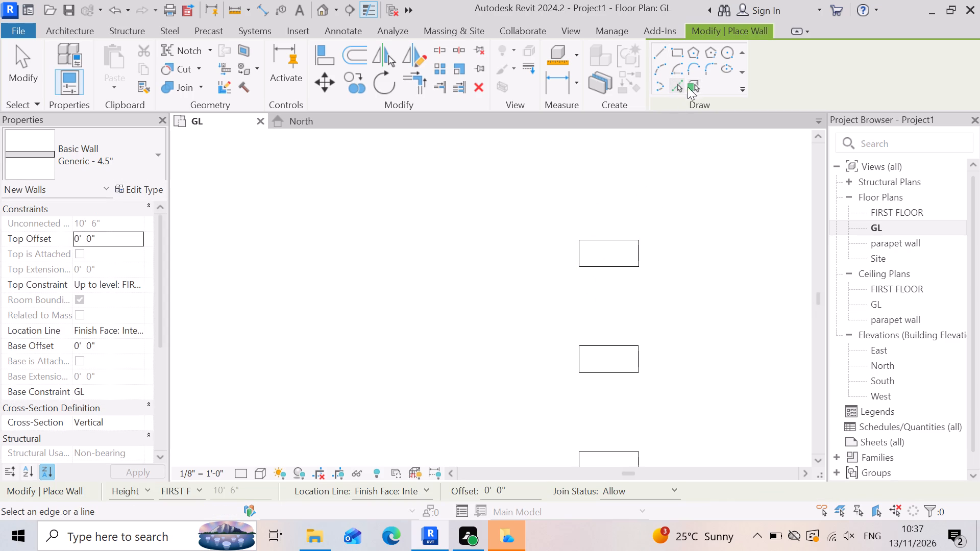
left_click(616, 264)
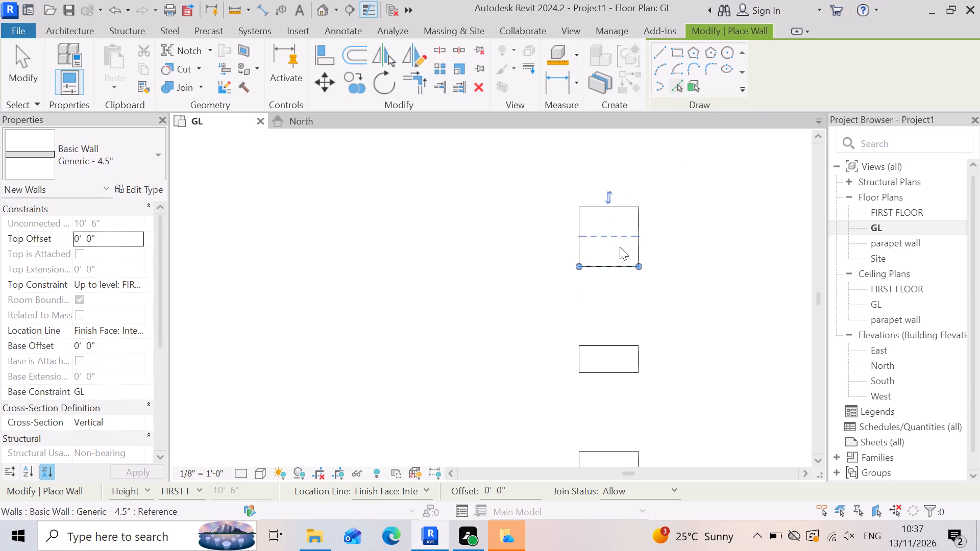
left_click(616, 371)
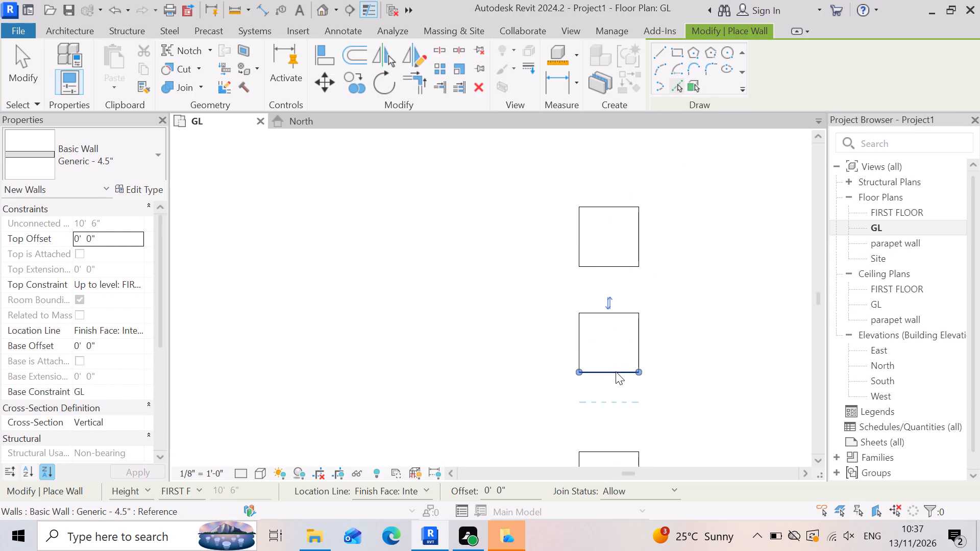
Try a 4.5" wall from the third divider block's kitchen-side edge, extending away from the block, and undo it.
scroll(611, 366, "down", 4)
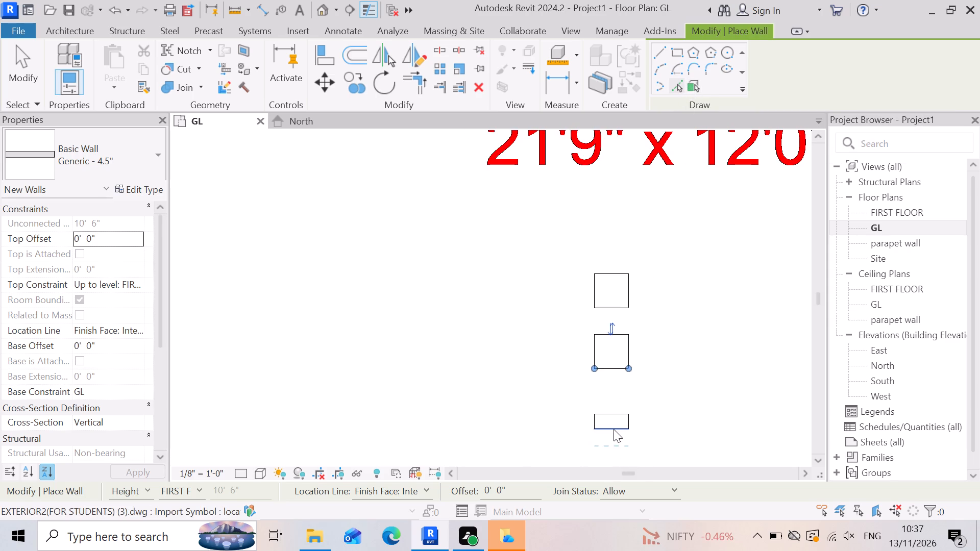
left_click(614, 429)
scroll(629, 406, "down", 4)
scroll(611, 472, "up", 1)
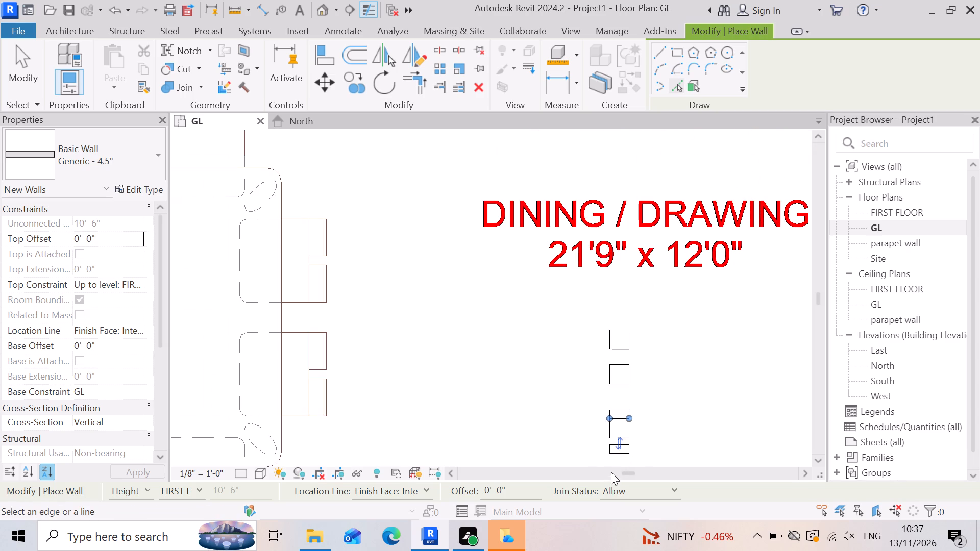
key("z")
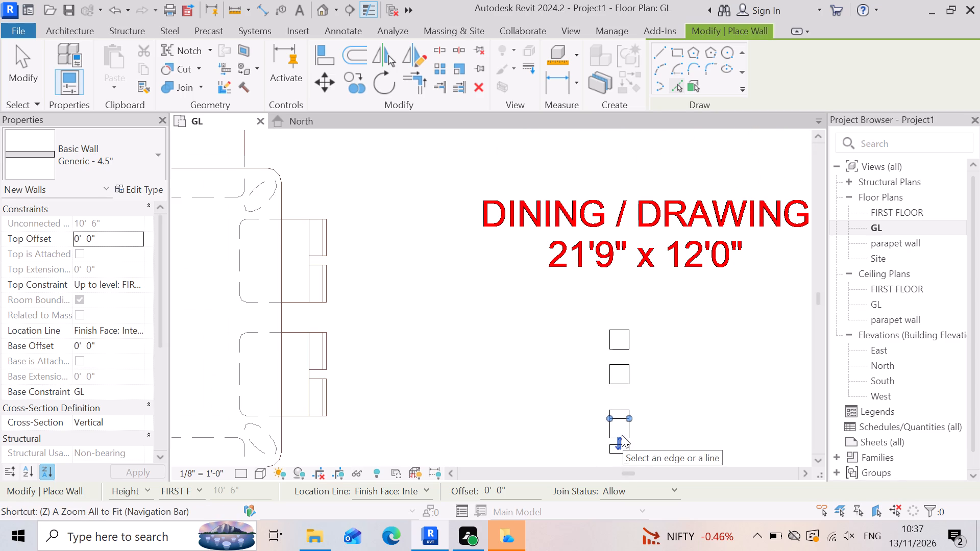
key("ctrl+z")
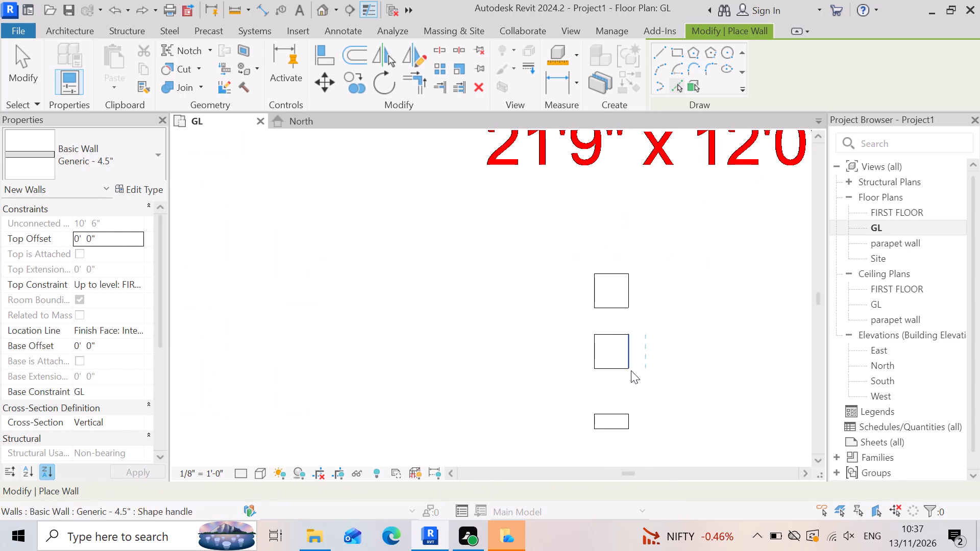
Place a 4.5" wall over the third divider block from its kitchen-side edge.
left_click(616, 427)
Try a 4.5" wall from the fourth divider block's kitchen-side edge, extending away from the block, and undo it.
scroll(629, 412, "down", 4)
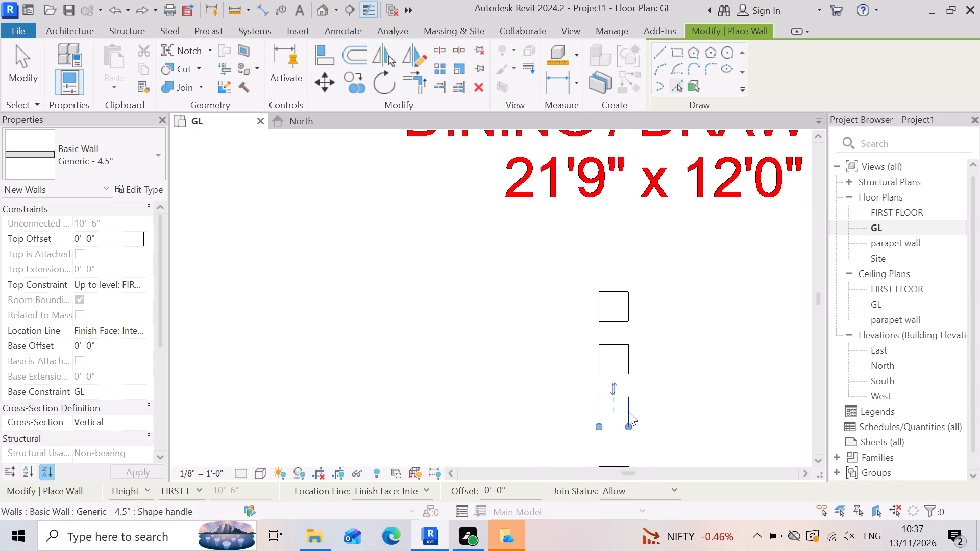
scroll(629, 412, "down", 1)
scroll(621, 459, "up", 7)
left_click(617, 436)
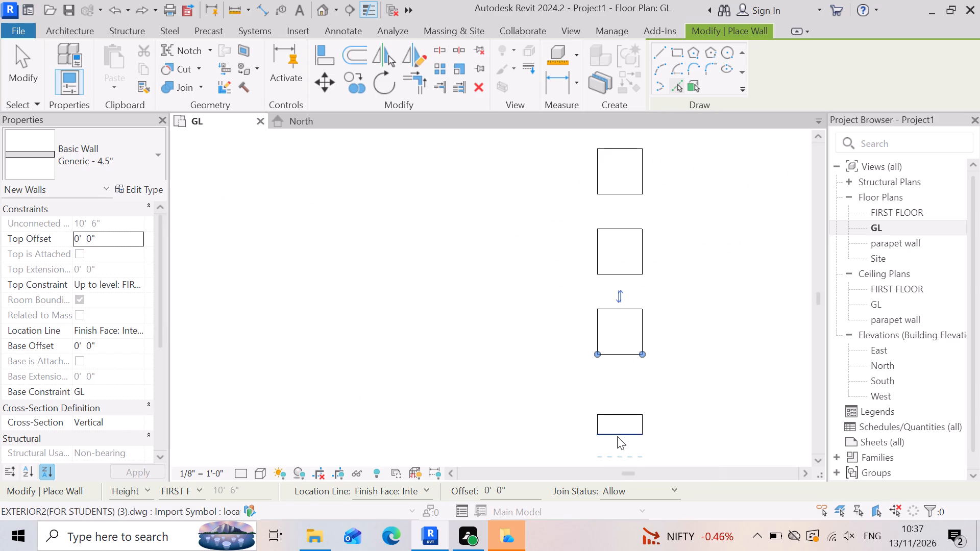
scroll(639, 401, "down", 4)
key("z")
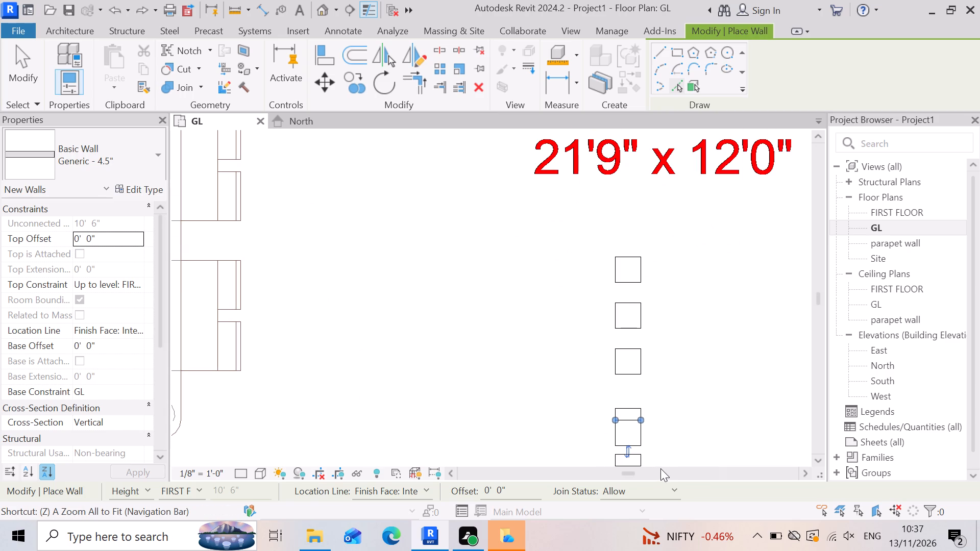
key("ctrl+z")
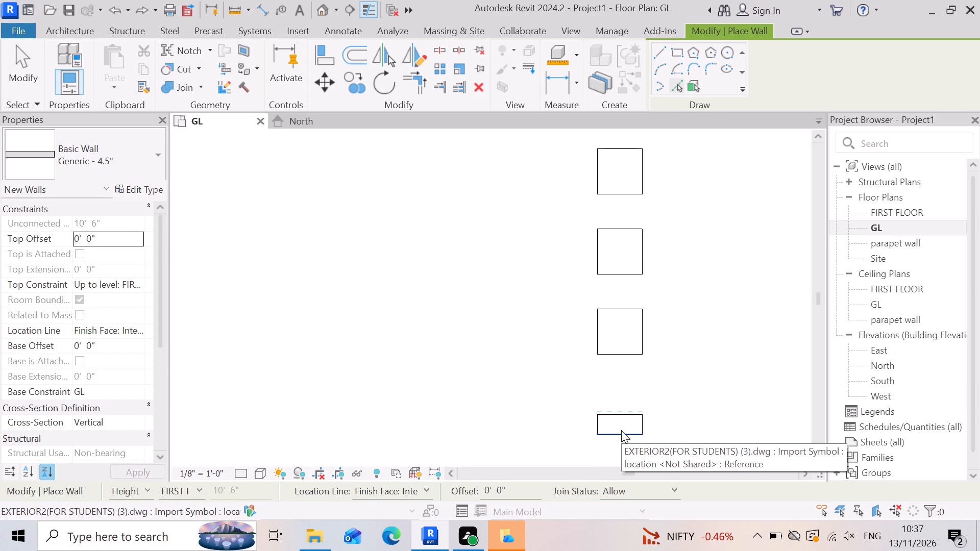
Place 4.5" walls over the fourth, fifth and sixth blocks of the dining/drawing divider, each from its kitchen-side edge.
left_click(621, 430)
scroll(625, 415, "down", 8)
scroll(630, 470, "up", 2)
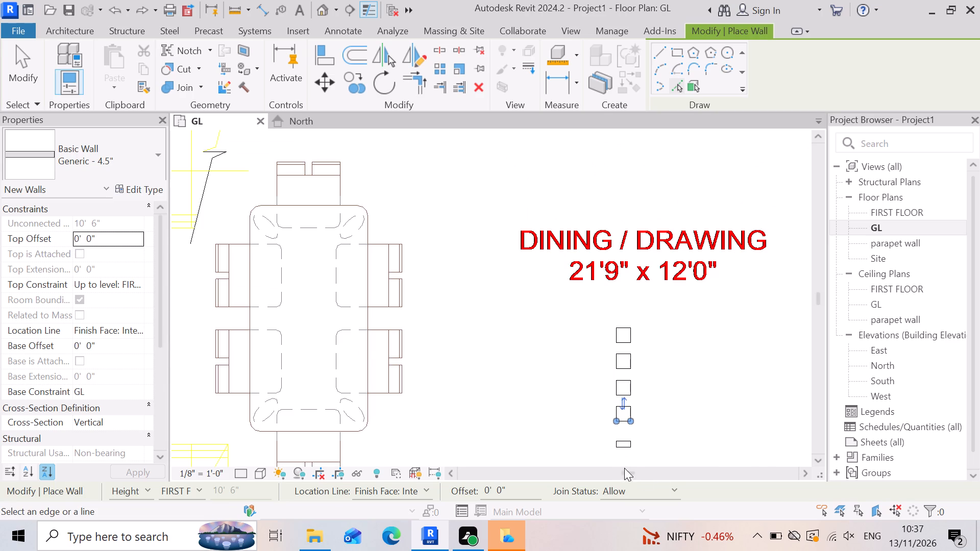
scroll(624, 468, "up", 3)
scroll(642, 392, "down", 2)
scroll(627, 431, "up", 8)
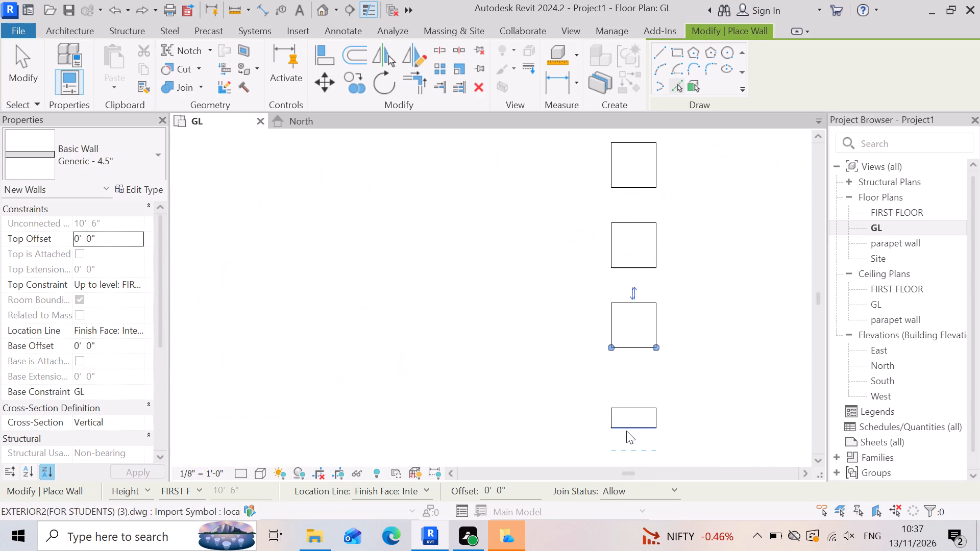
left_click(642, 425)
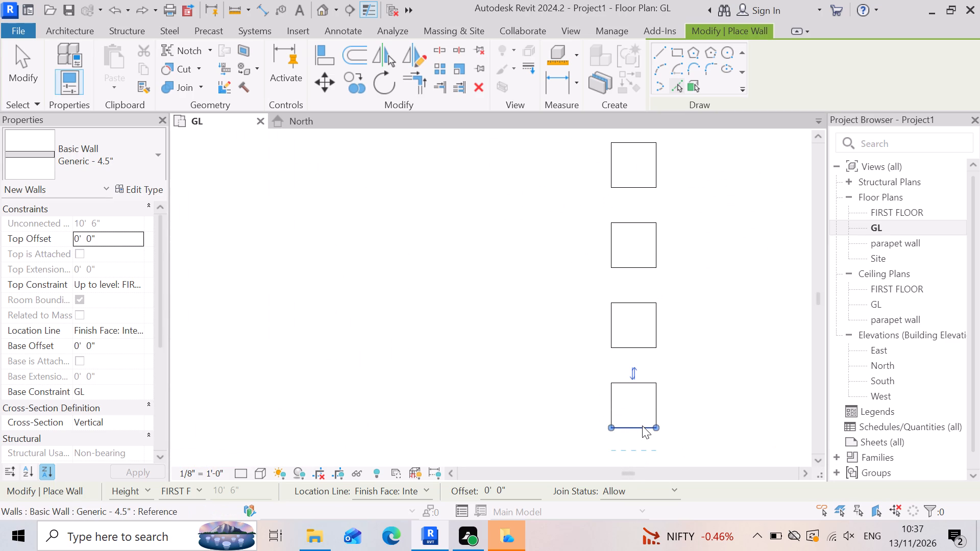
scroll(656, 411, "down", 10)
scroll(650, 451, "up", 4)
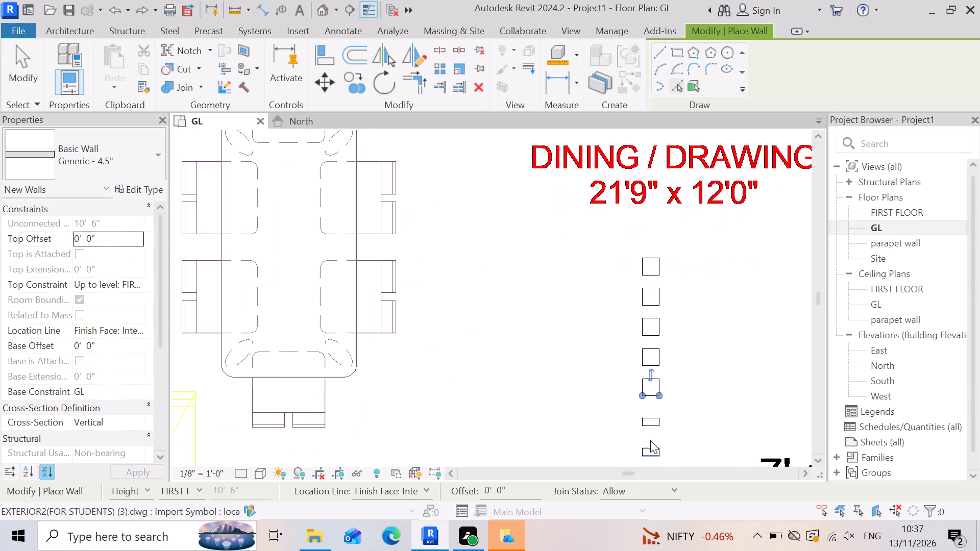
scroll(650, 440, "up", 4)
left_click(650, 409)
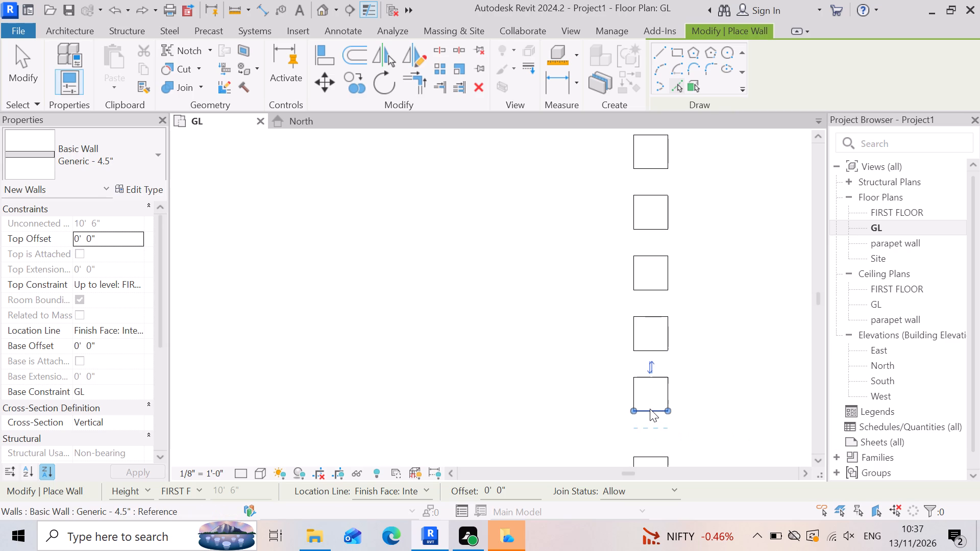
Place 4.5" walls over the seventh, eighth and ninth divider blocks from their kitchen-side edges, completing the row.
scroll(656, 401, "down", 8)
scroll(660, 430, "up", 5)
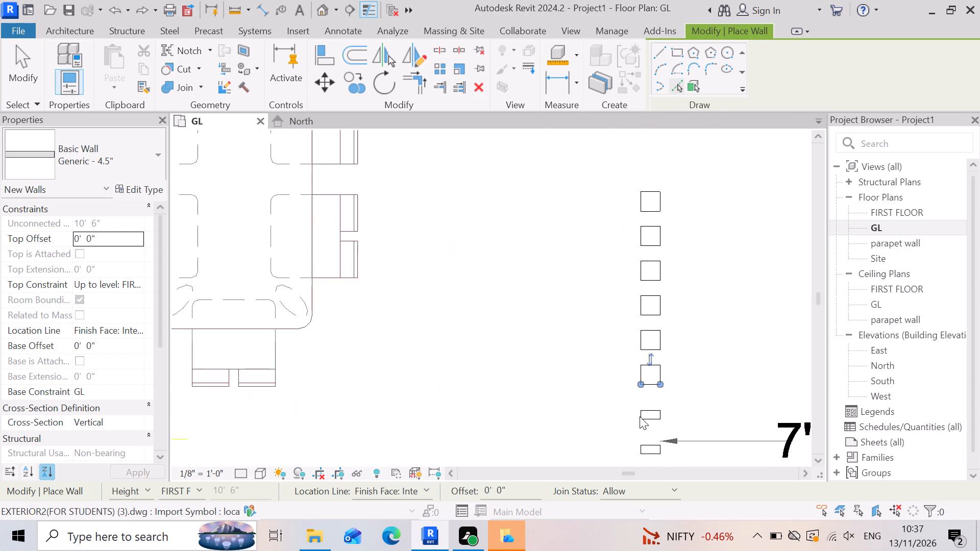
scroll(640, 416, "up", 5)
left_click(661, 415)
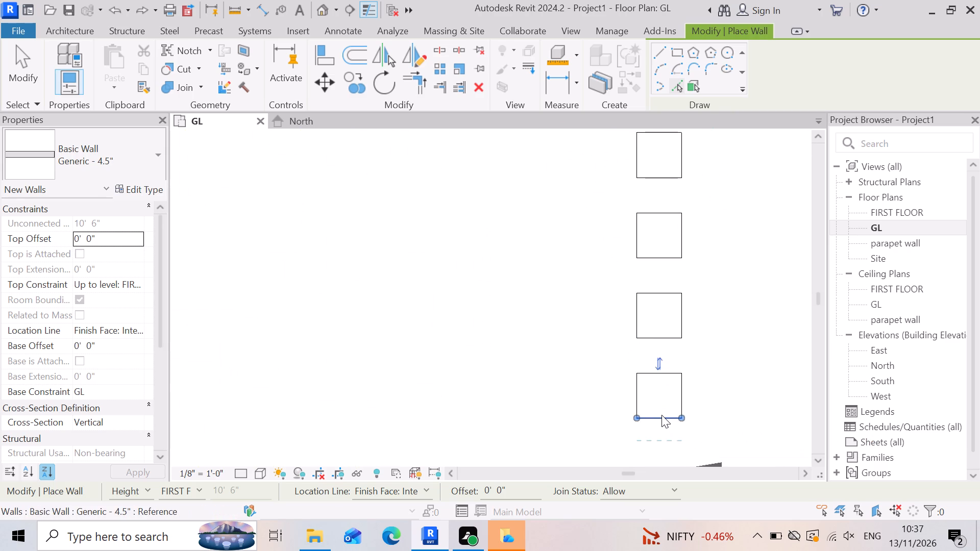
scroll(665, 405, "down", 7)
scroll(672, 453, "up", 6)
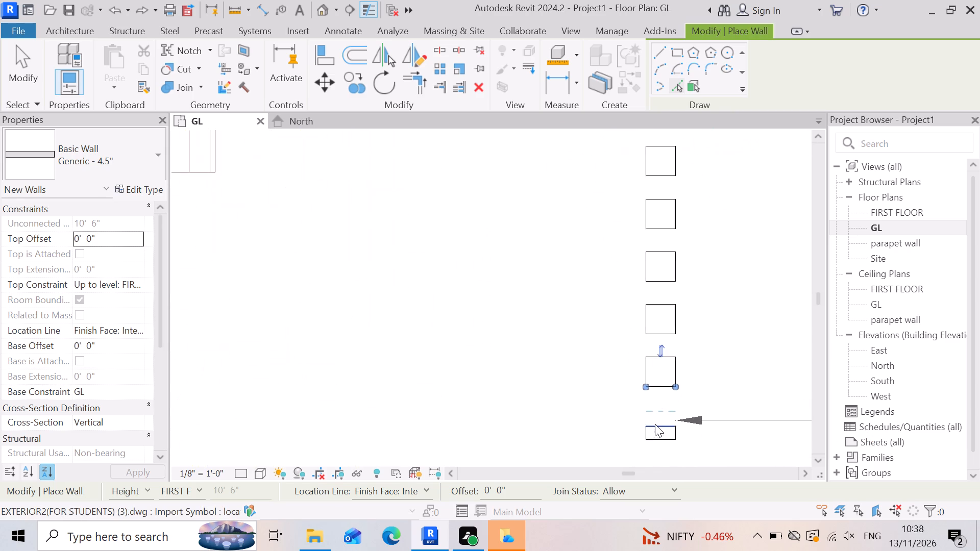
scroll(655, 424, "up", 1)
left_click(667, 444)
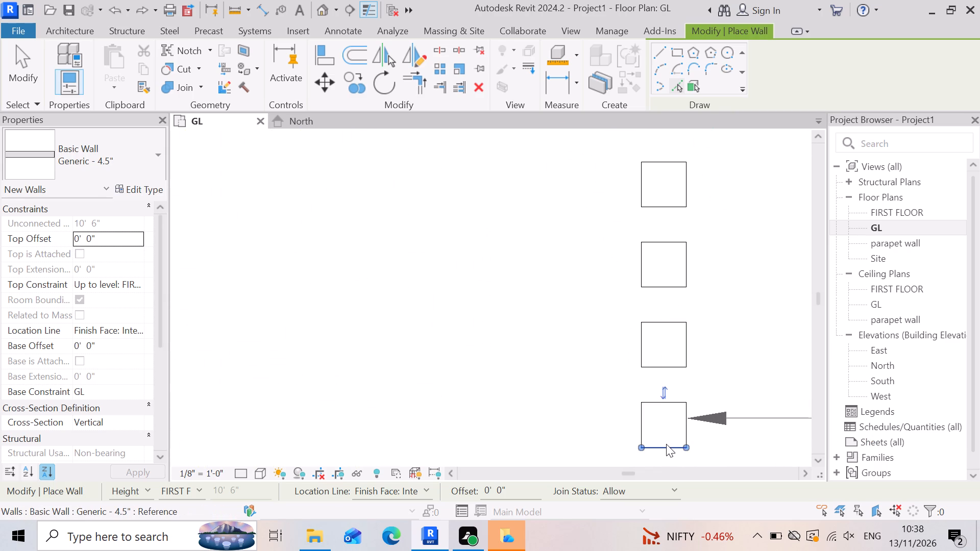
scroll(660, 403, "down", 11)
scroll(660, 431, "up", 7)
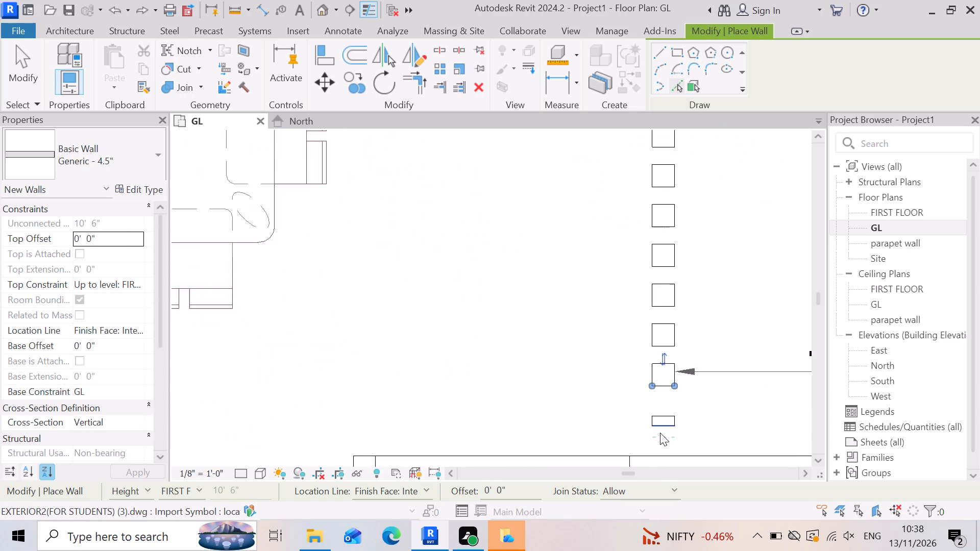
left_click(670, 423)
scroll(720, 406, "down", 3)
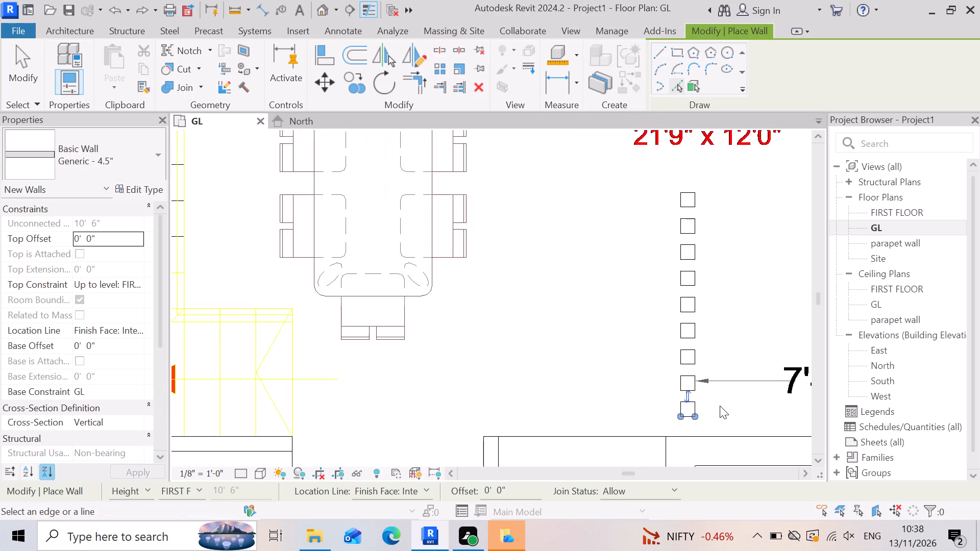
scroll(720, 406, "down", 7)
key("Escape")
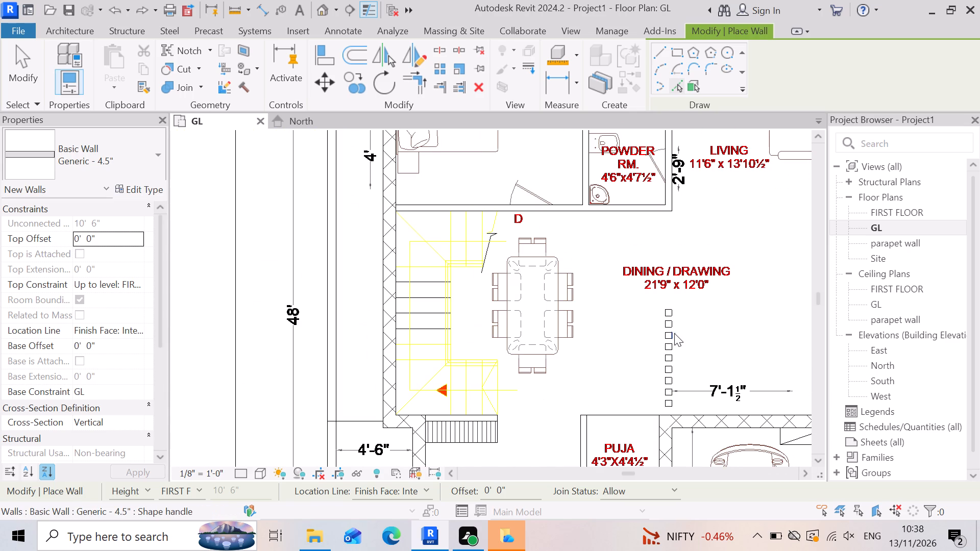
Leave wall placement and examine the modelled exterior and interior walls and their heights in the default 3D view.
scroll(674, 333, "down", 3)
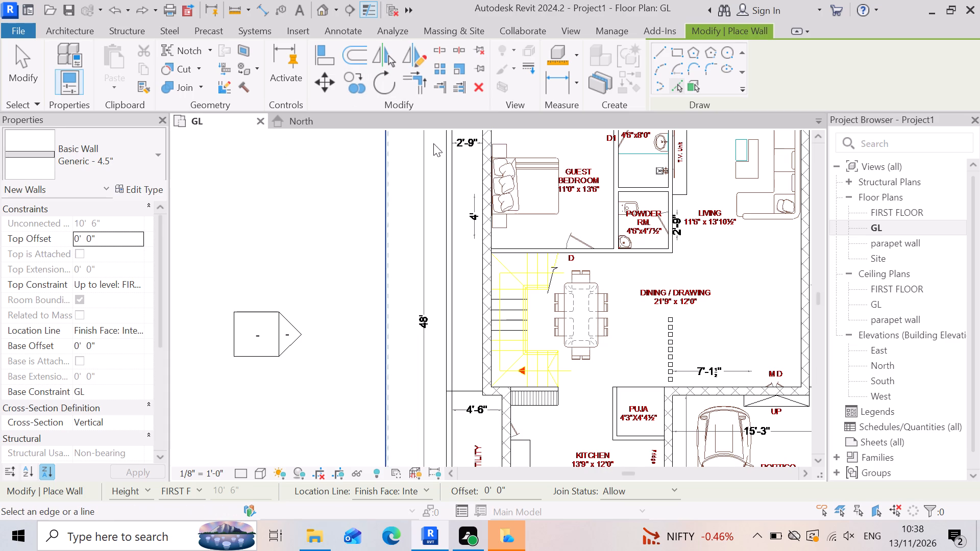
left_click(318, 5)
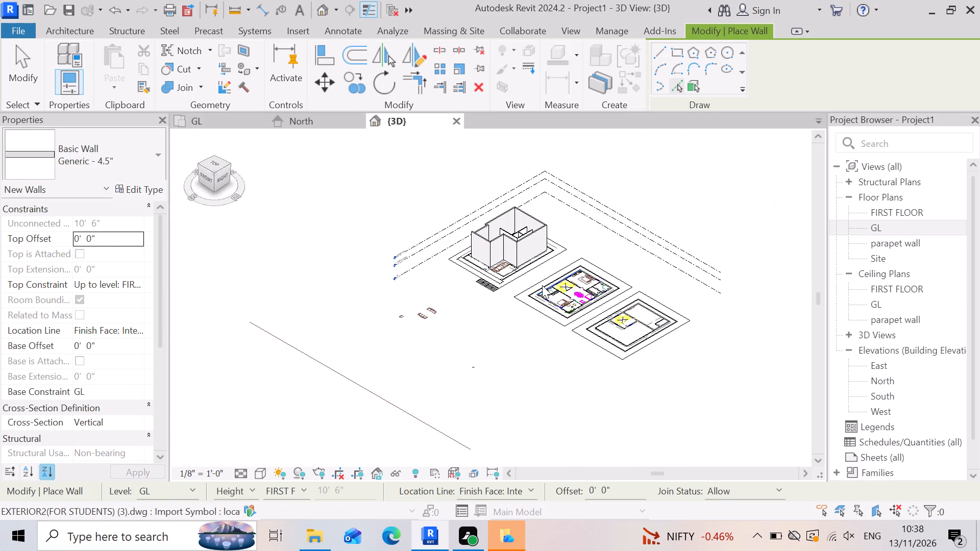
key("Escape")
scroll(519, 209, "up", 3)
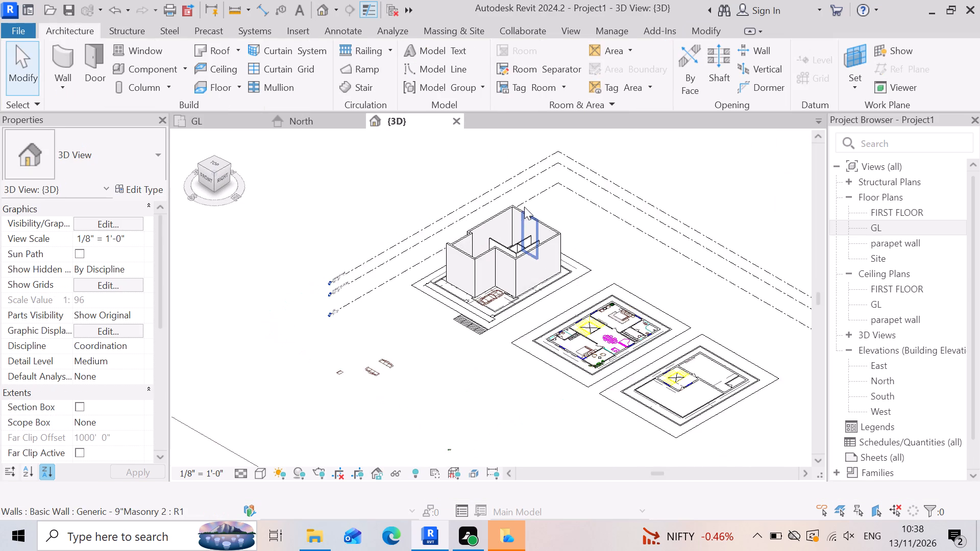
scroll(524, 207, "up", 3)
scroll(478, 326, "up", 2)
scroll(518, 277, "up", 2)
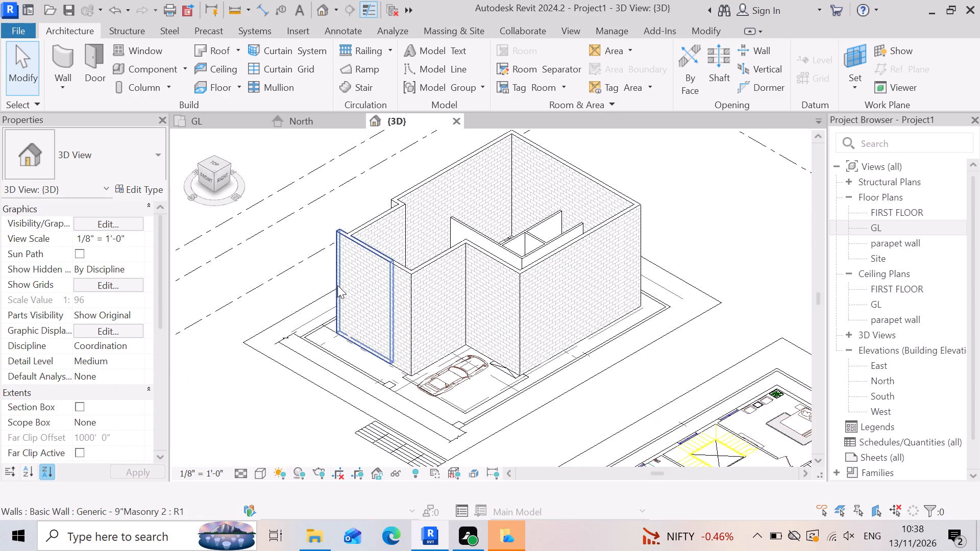
scroll(480, 224, "up", 5)
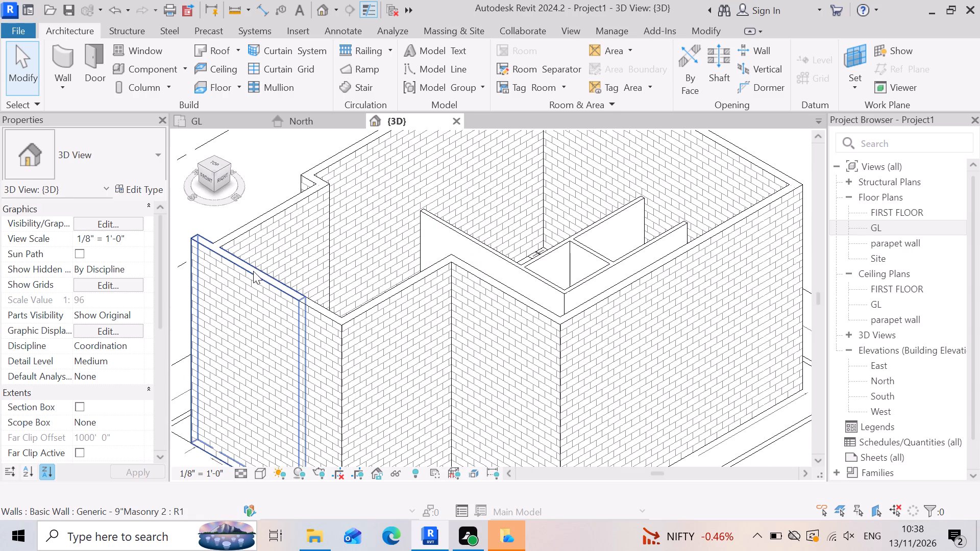
scroll(578, 266, "up", 3)
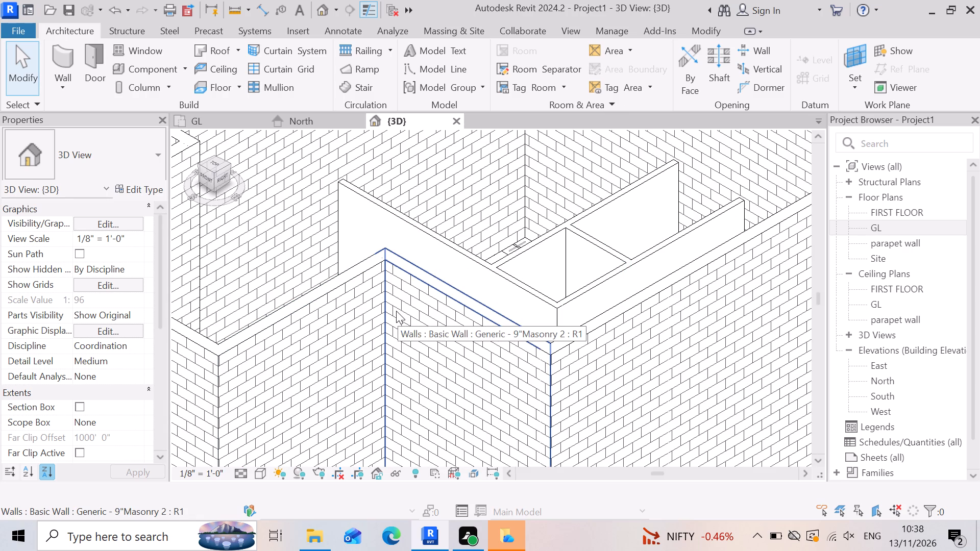
key("Escape")
scroll(456, 277, "down", 6)
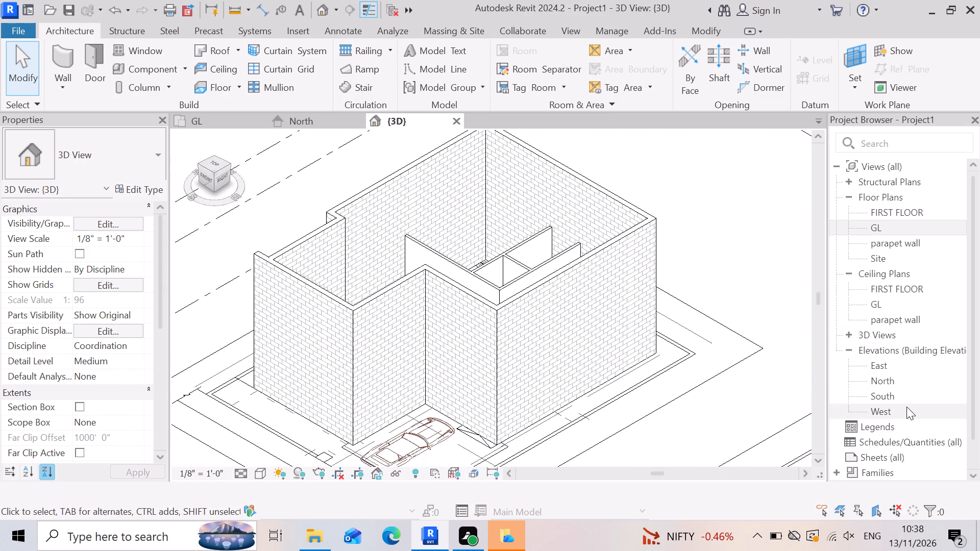
Open the North elevation and frame the exterior walls together with the GL, FIRST FLOOR and parapet wall levels.
double_click(909, 380)
scroll(663, 312, "down", 6)
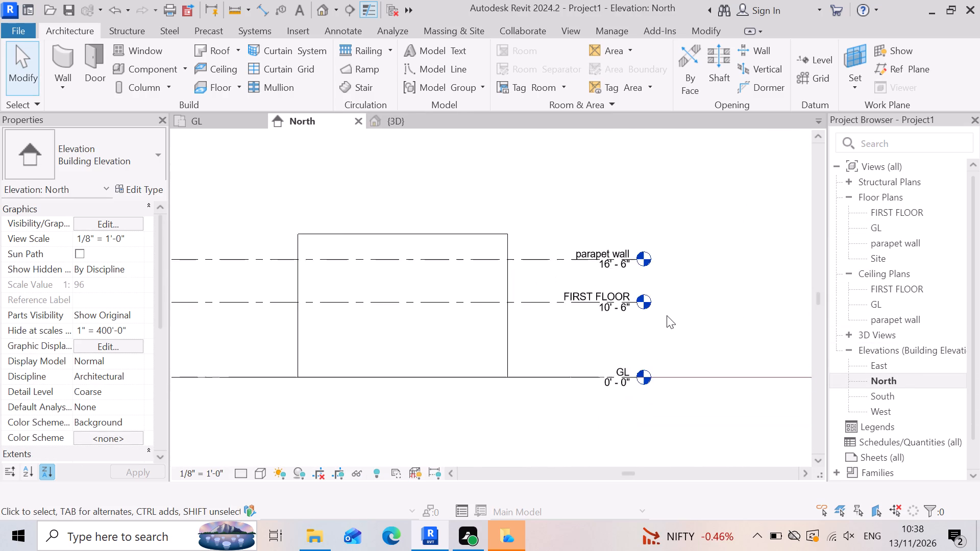
scroll(667, 315, "down", 2)
key("Escape")
scroll(565, 336, "up", 4)
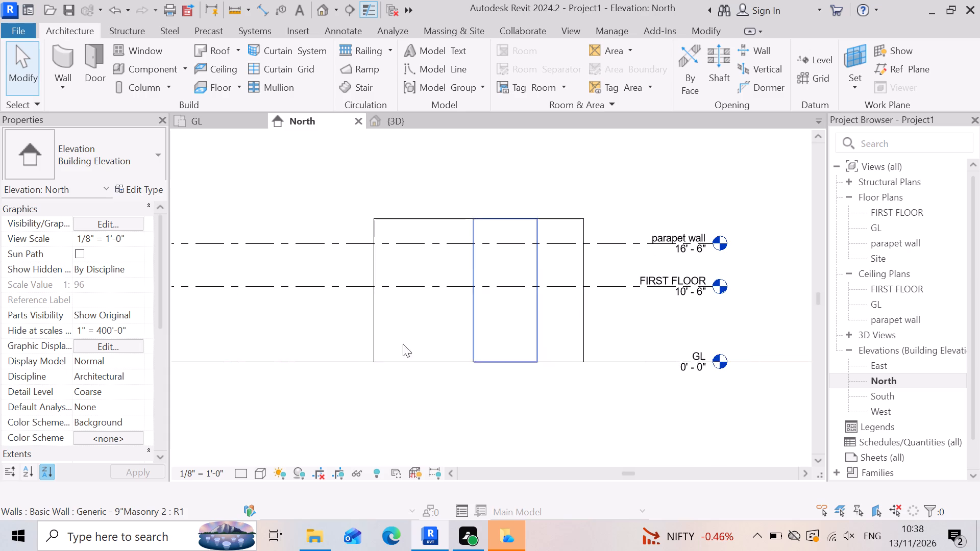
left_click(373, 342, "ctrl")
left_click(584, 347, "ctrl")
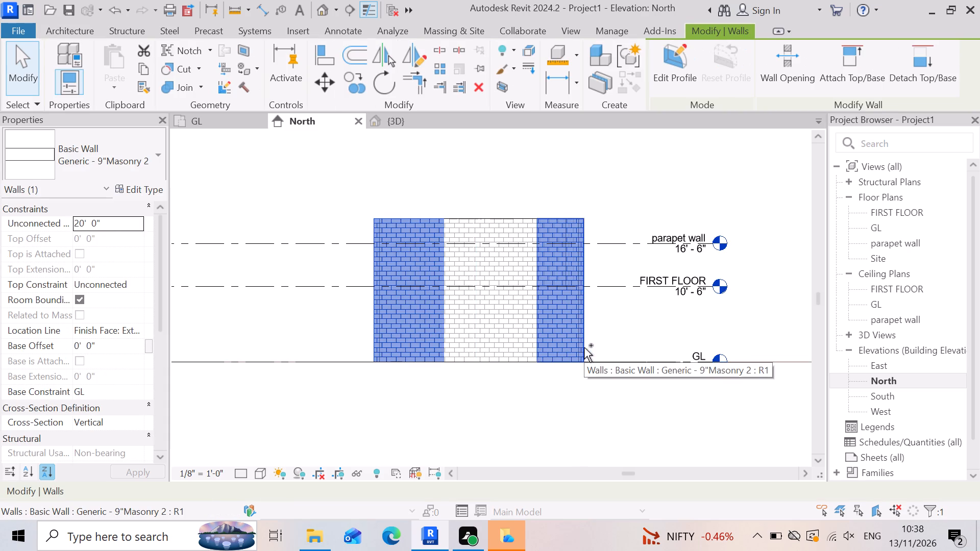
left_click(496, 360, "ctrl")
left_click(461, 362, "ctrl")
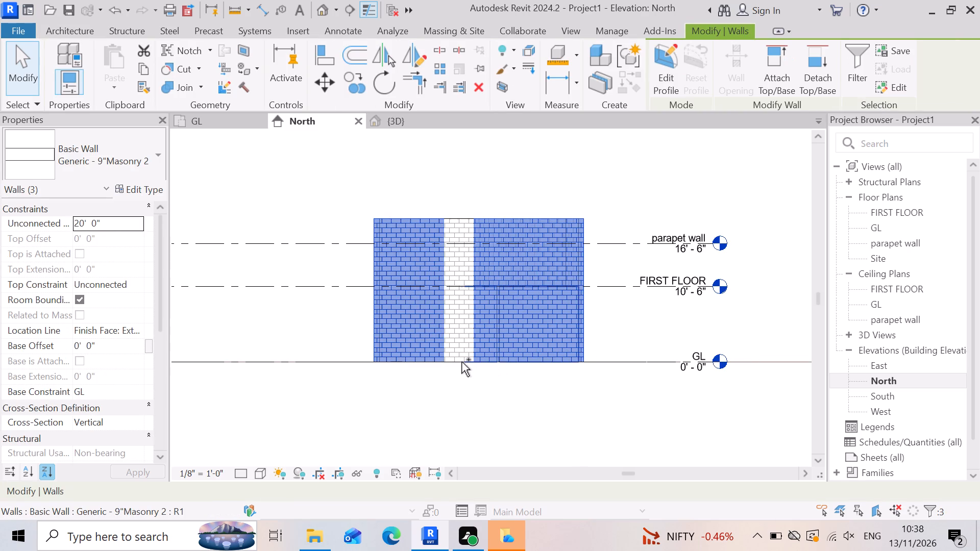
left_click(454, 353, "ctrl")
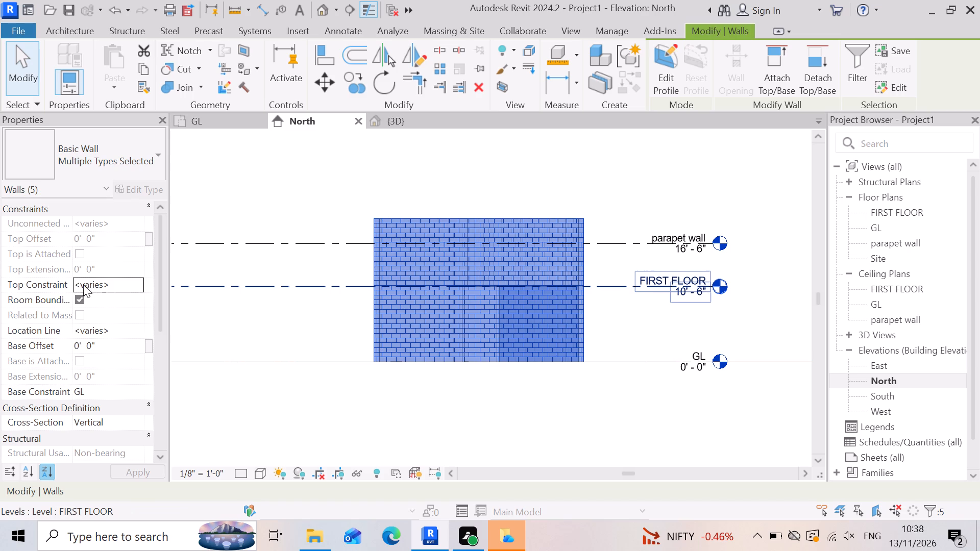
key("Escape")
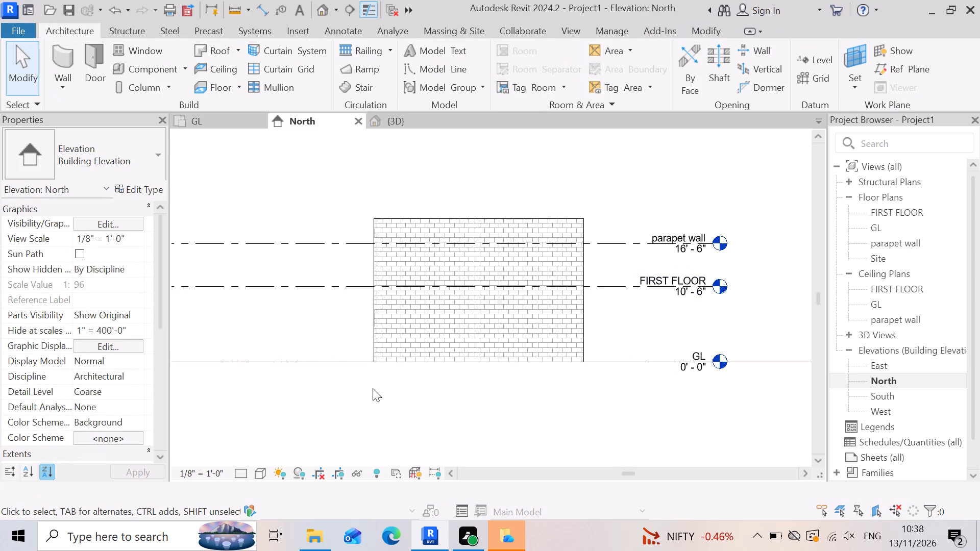
Constrain the top of the 9" masonry wall farthest from the level heads to FIRST FLOOR with a top offset of -6".
left_click(387, 355, "ctrl")
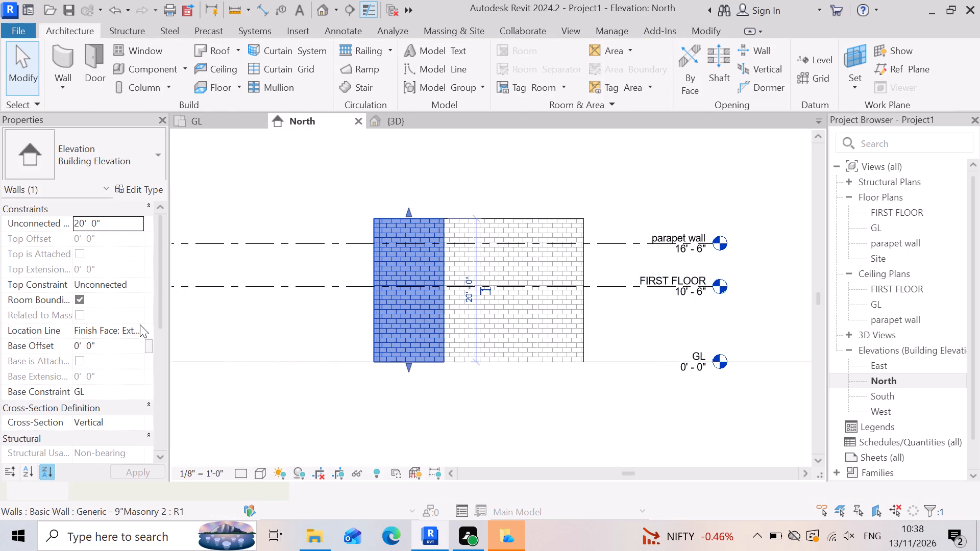
left_click(144, 285)
left_click(134, 287)
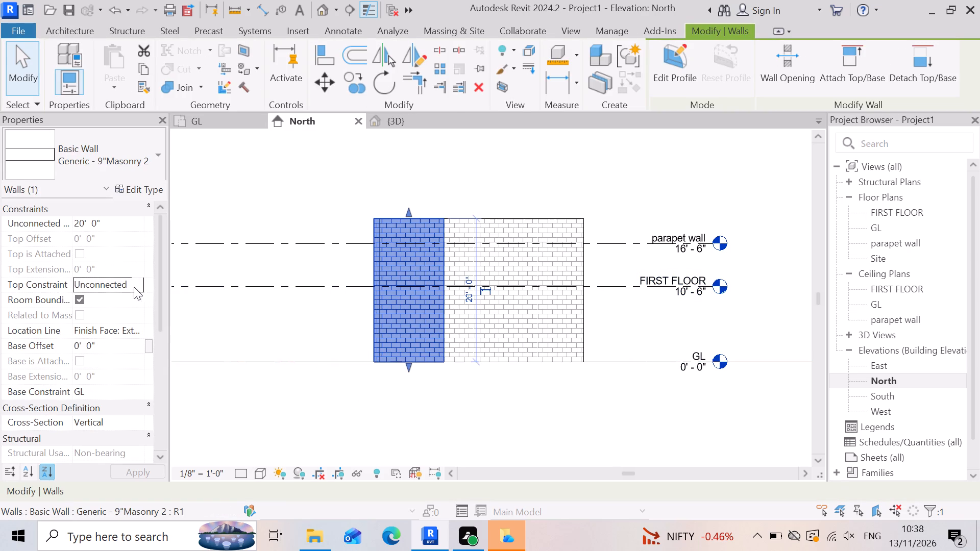
left_click(137, 321)
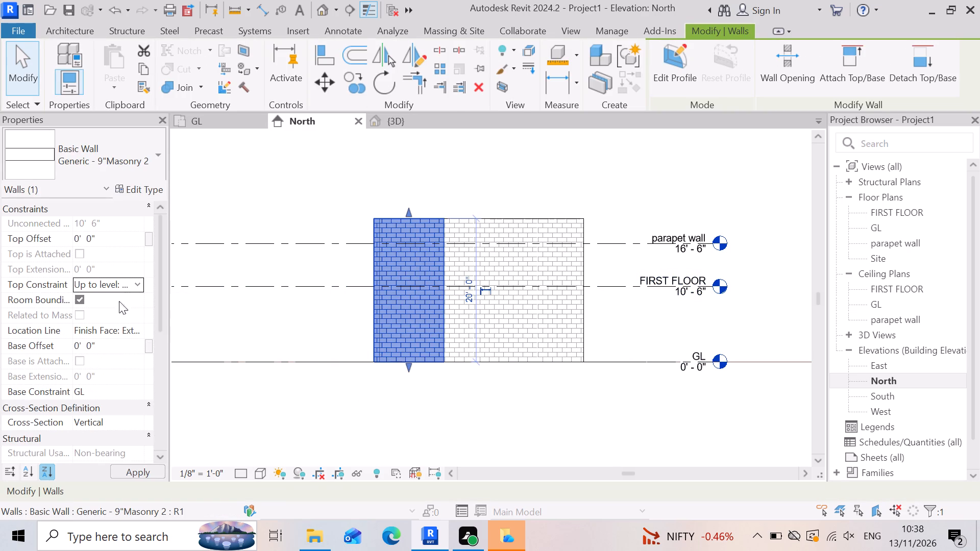
left_click(119, 237)
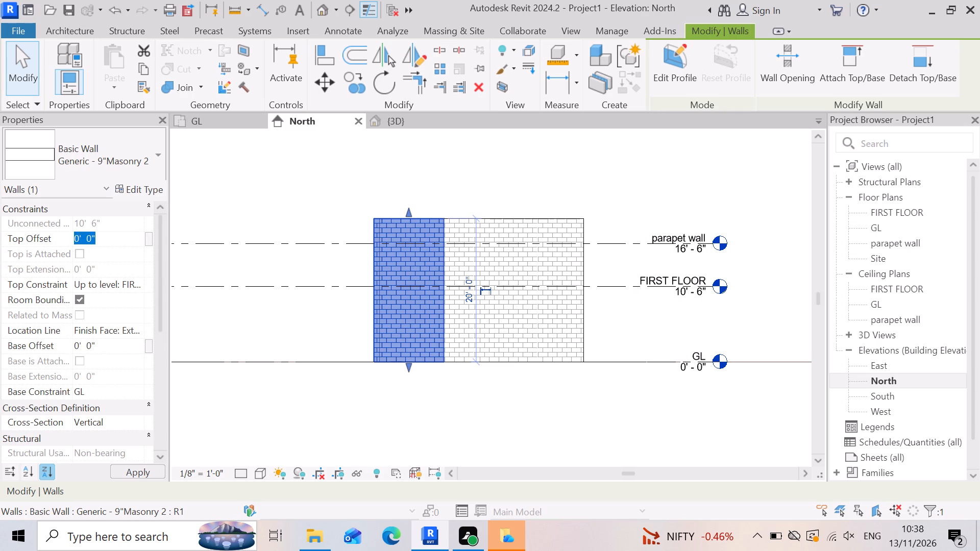
type("-6")
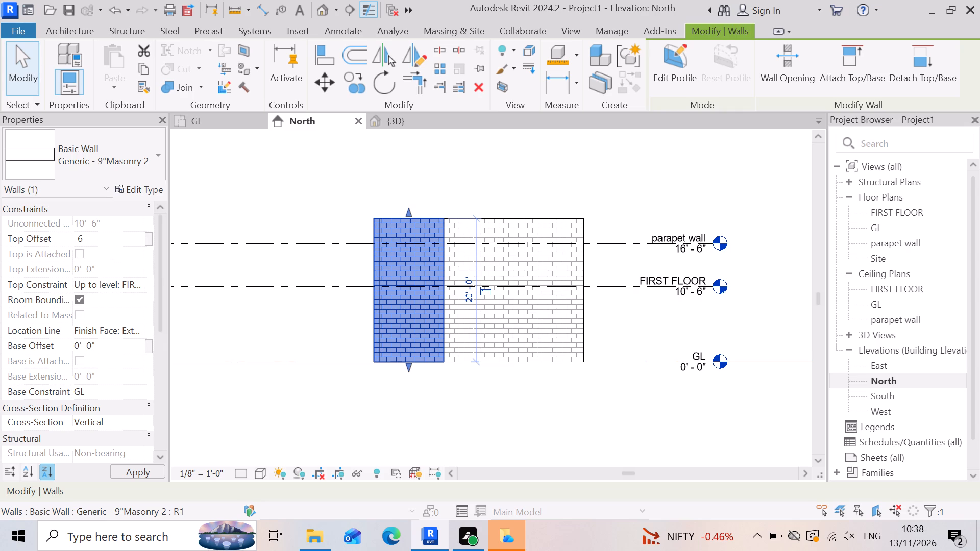
key("shift+quotedbl")
key("Return")
left_click(383, 472)
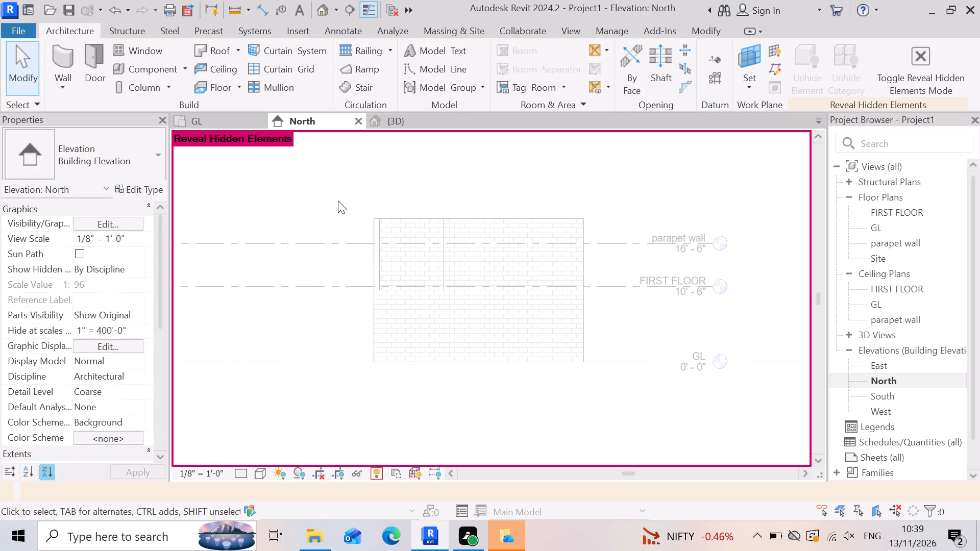
key("ctrl+z")
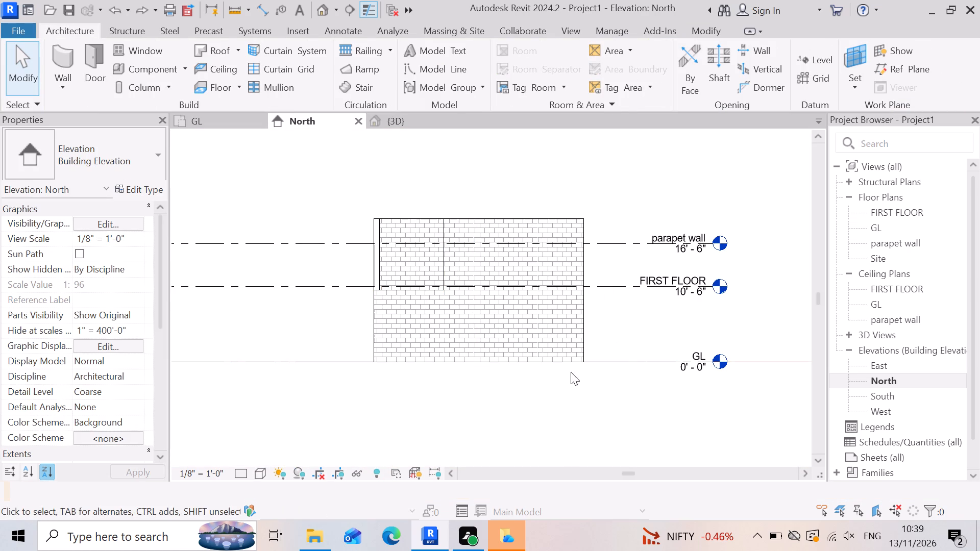
Constrain the top of the front 9" masonry wall nearest the level heads to FIRST FLOOR with a top offset of -6".
left_click_drag(560, 353, 566, 354, "ctrl")
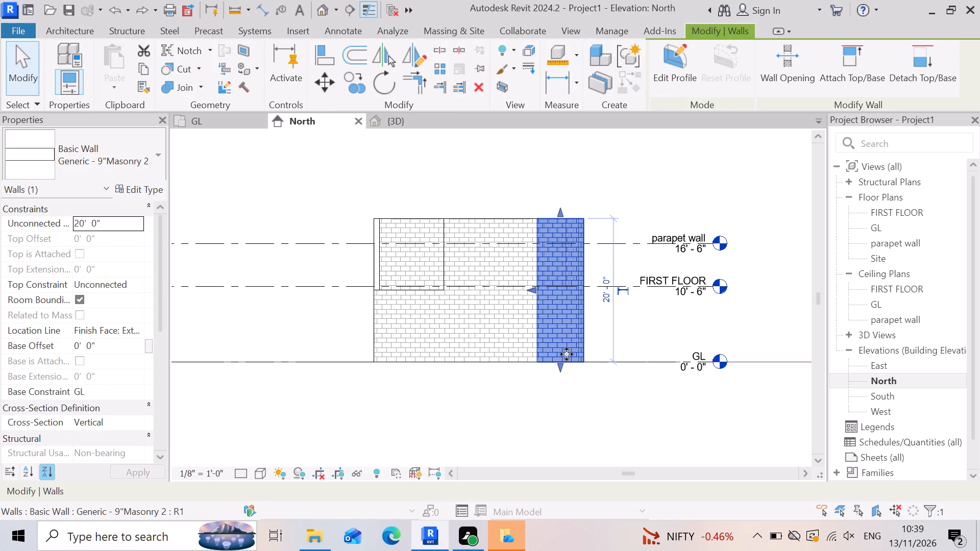
left_click(146, 286)
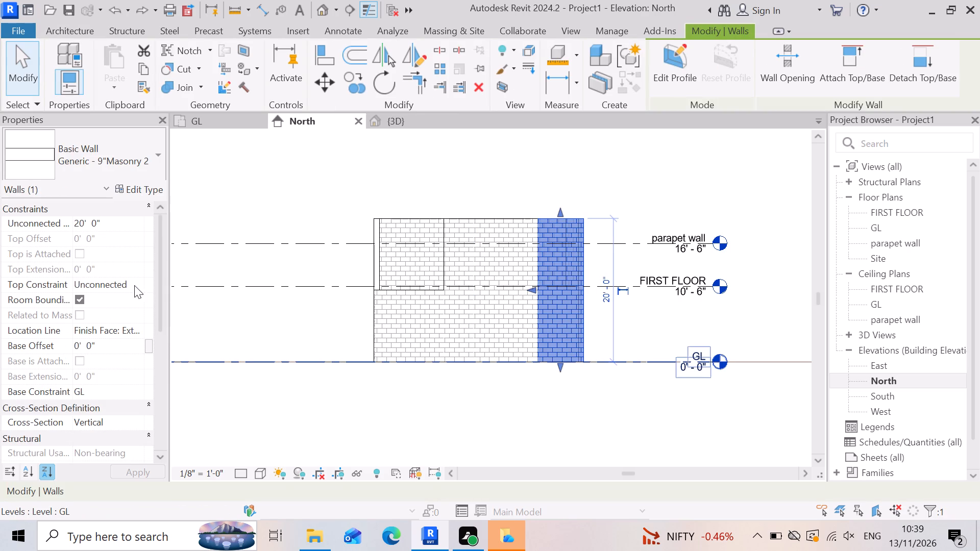
left_click(134, 285)
left_click(138, 322)
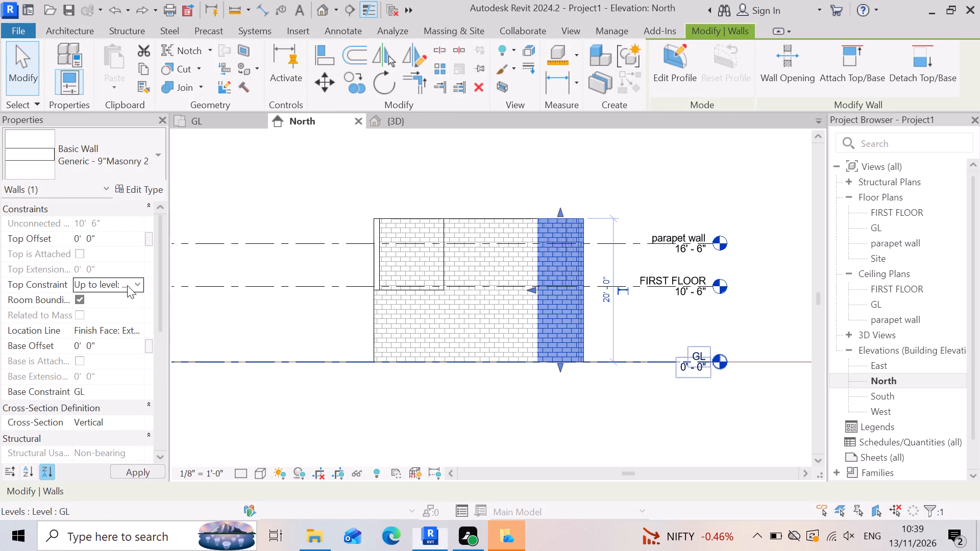
left_click(100, 241)
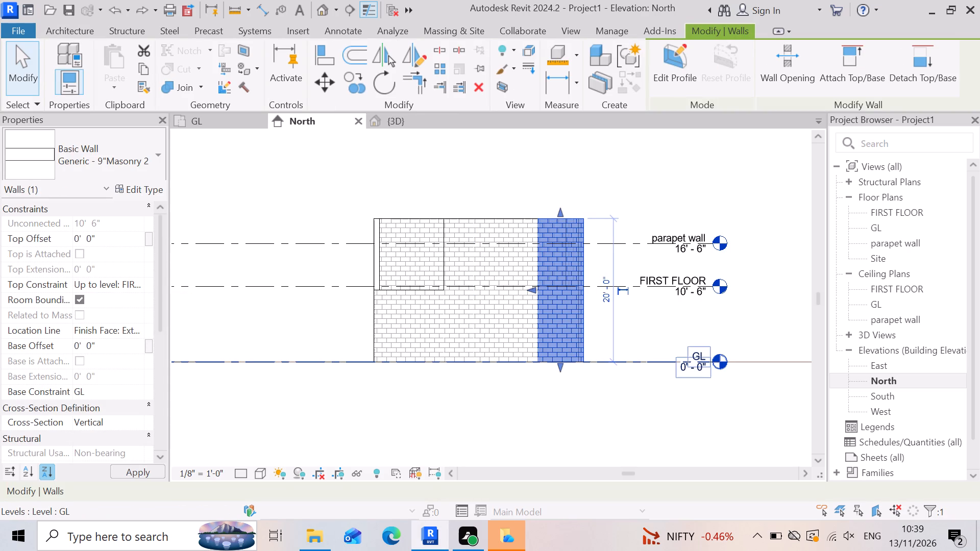
key("minus")
key("BackSpace")
key("BackSpace")
key("BackSpace")
key("BackSpace")
key("BackSpace")
key("BackSpace")
key("BackSpace")
key("BackSpace")
key("BackSpace")
key("BackSpace")
key("BackSpace")
key("BackSpace")
key("BackSpace")
key("BackSpace")
type("-6")
key("shift+quotedbl")
key("Return")
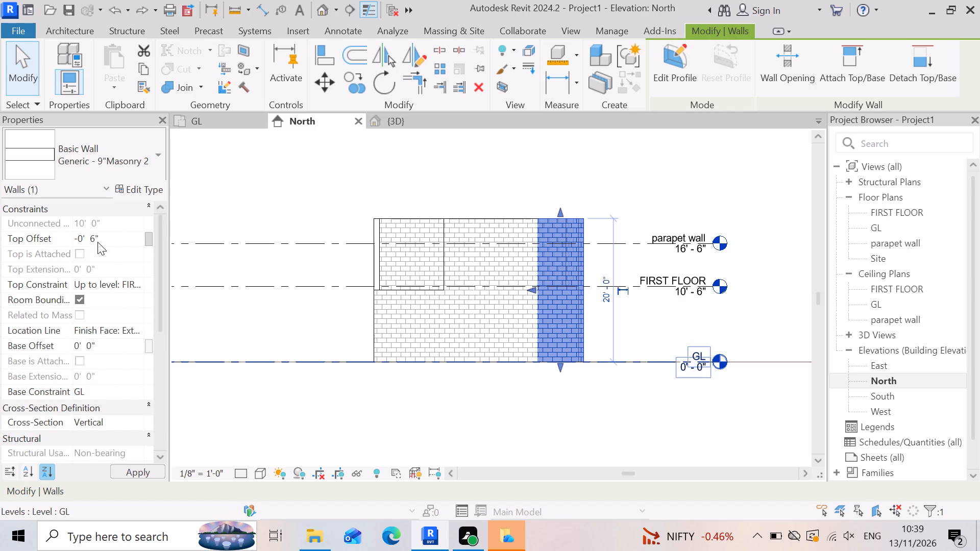
left_click(142, 471)
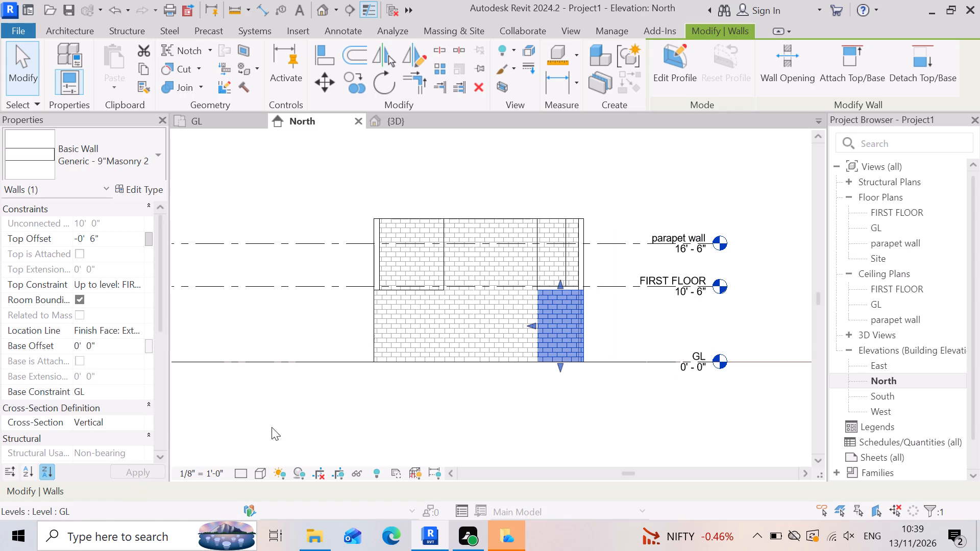
left_click(519, 375)
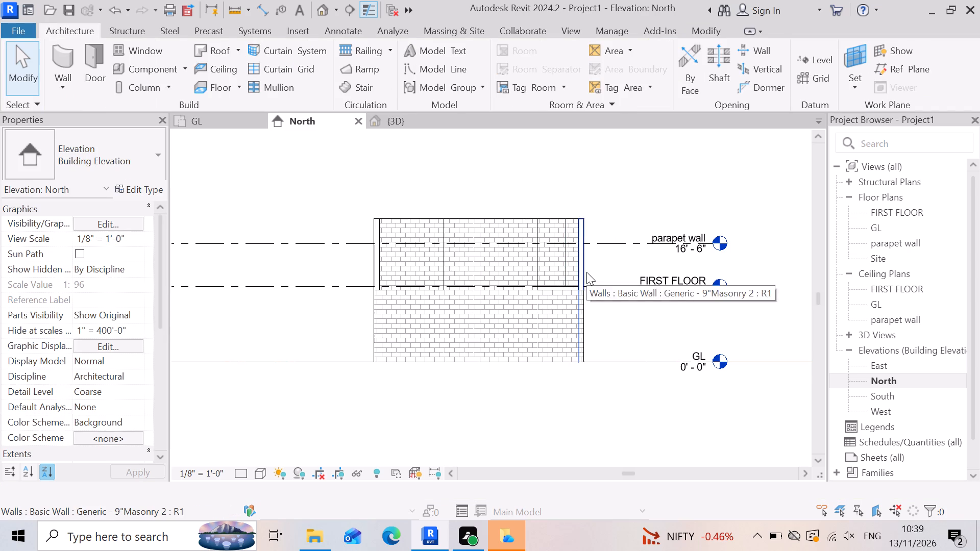
Constrain the tall, narrow end-on 9" wall at the building edge nearest the level heads to FIRST FLOOR with a -6" top offset.
scroll(586, 272, "up", 4)
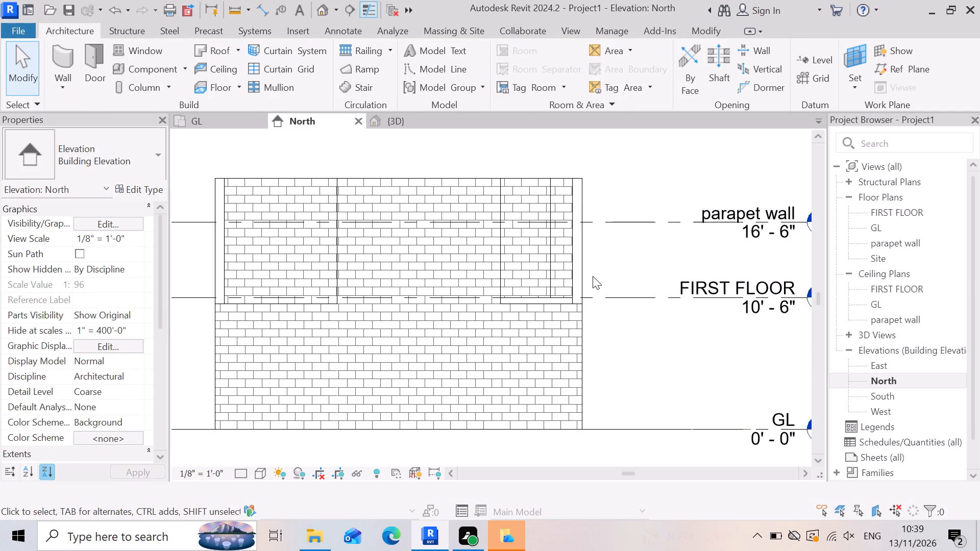
left_click(581, 283)
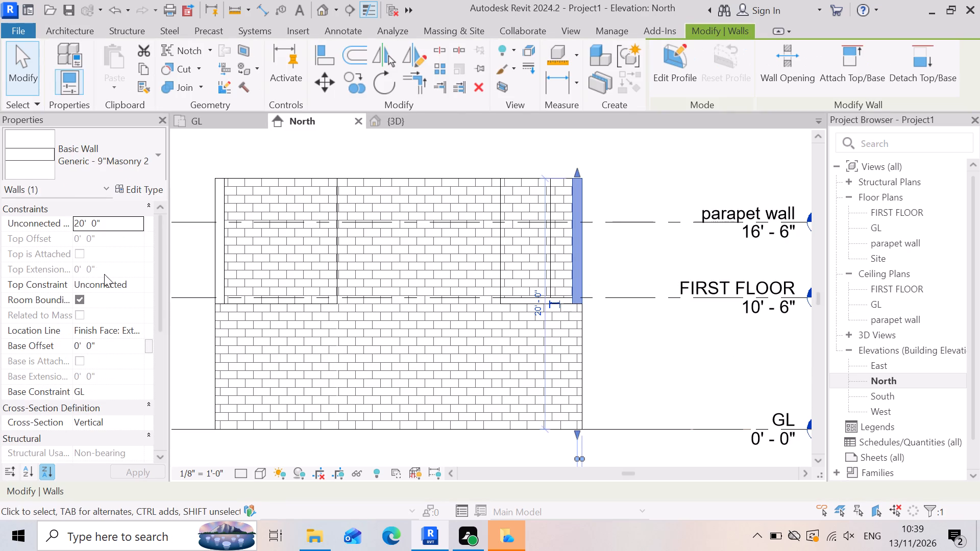
left_click(136, 288)
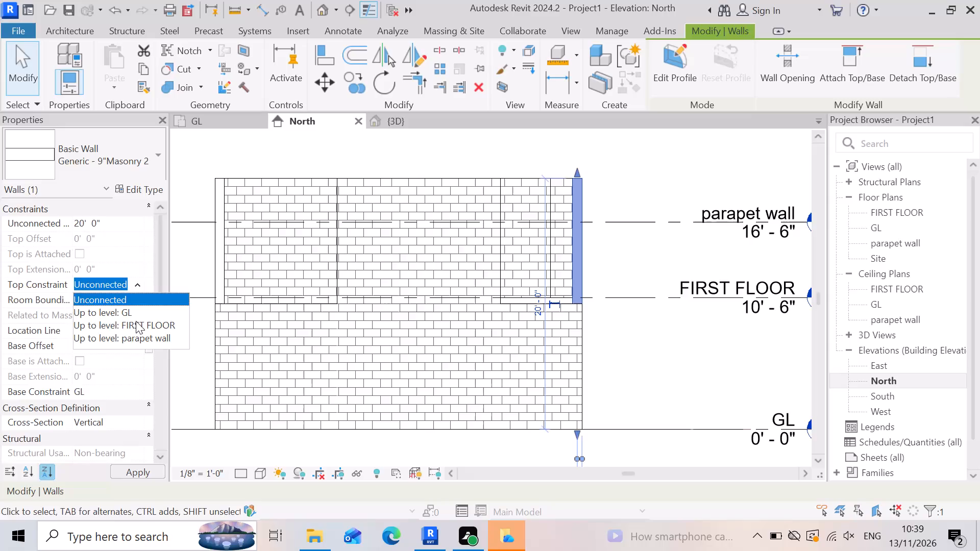
left_click(136, 320)
left_click(122, 240)
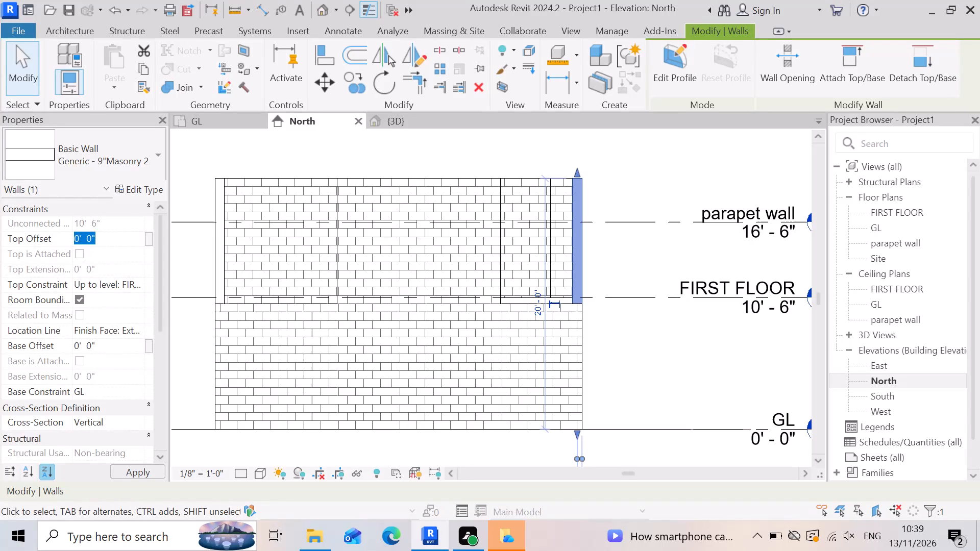
key("minus")
key("6")
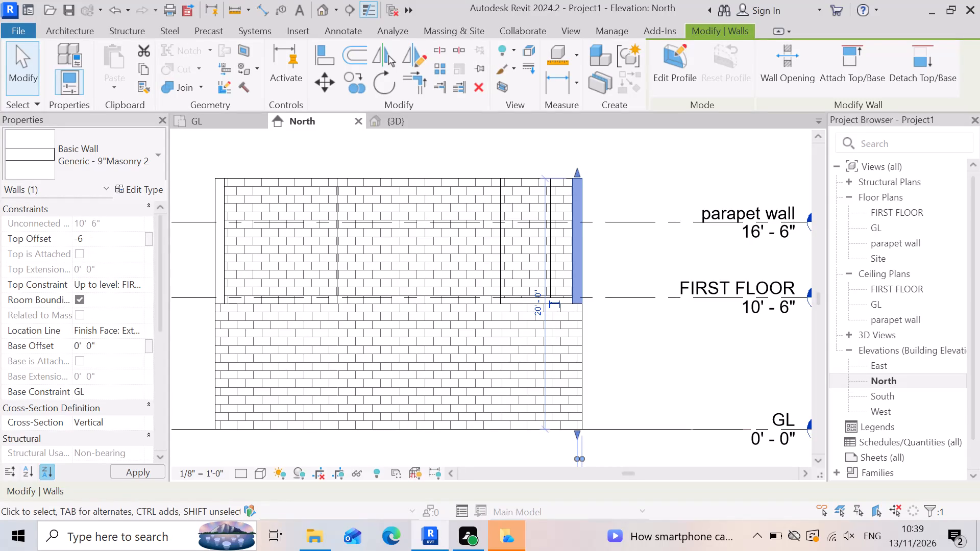
key("shift+quotedbl")
key("Return")
left_click(614, 367)
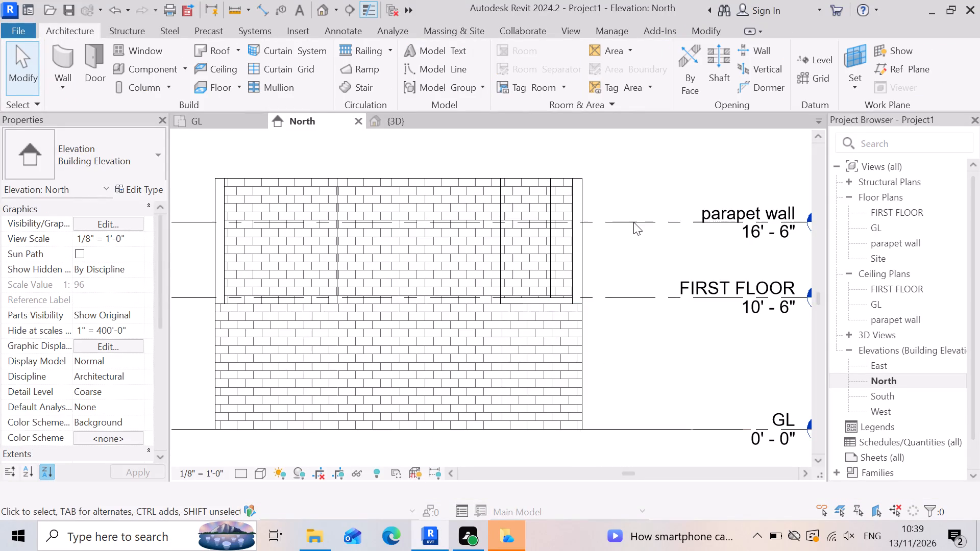
Constrain the next end-on 9" wall behind it at the same building edge to FIRST FLOOR with a -6" top offset.
scroll(626, 248, "up", 4)
left_click(541, 287)
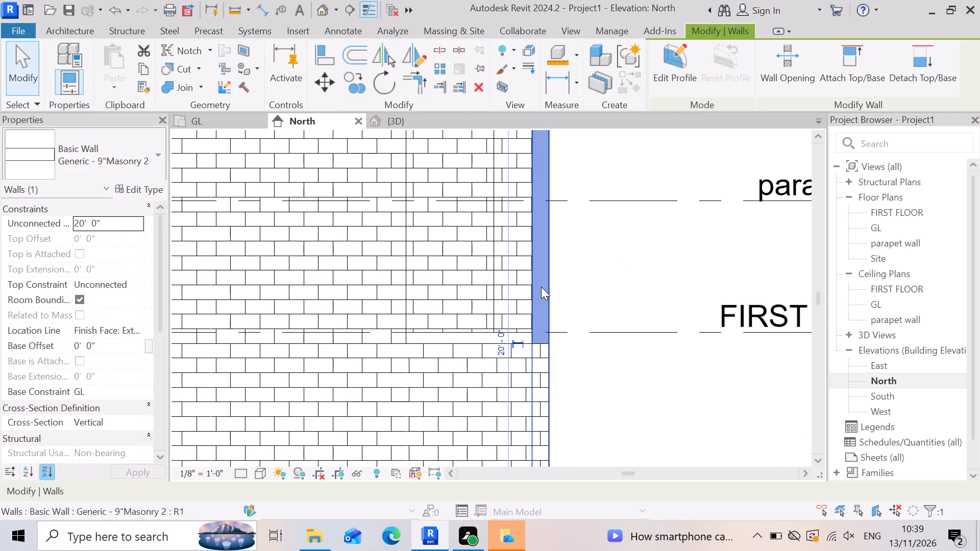
left_click(144, 282)
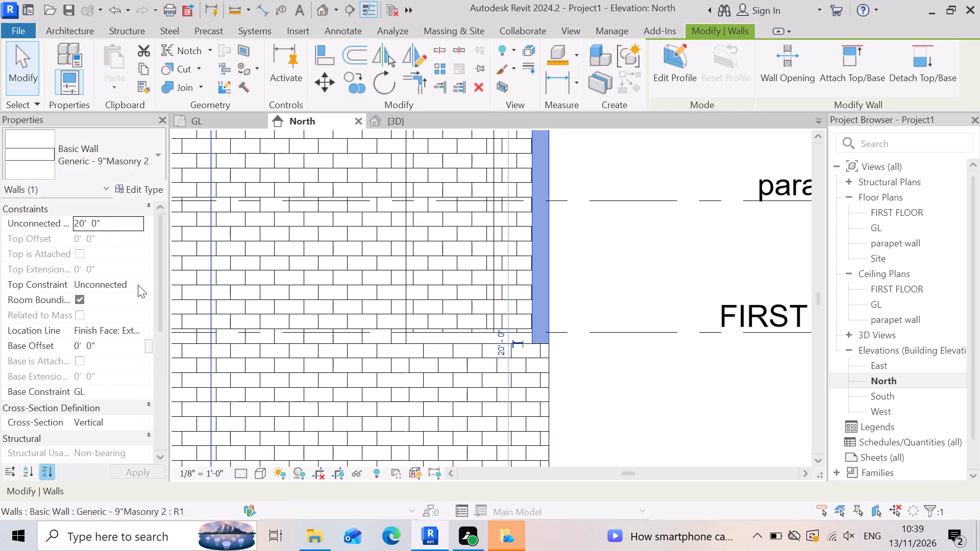
left_click(138, 285)
left_click(120, 322)
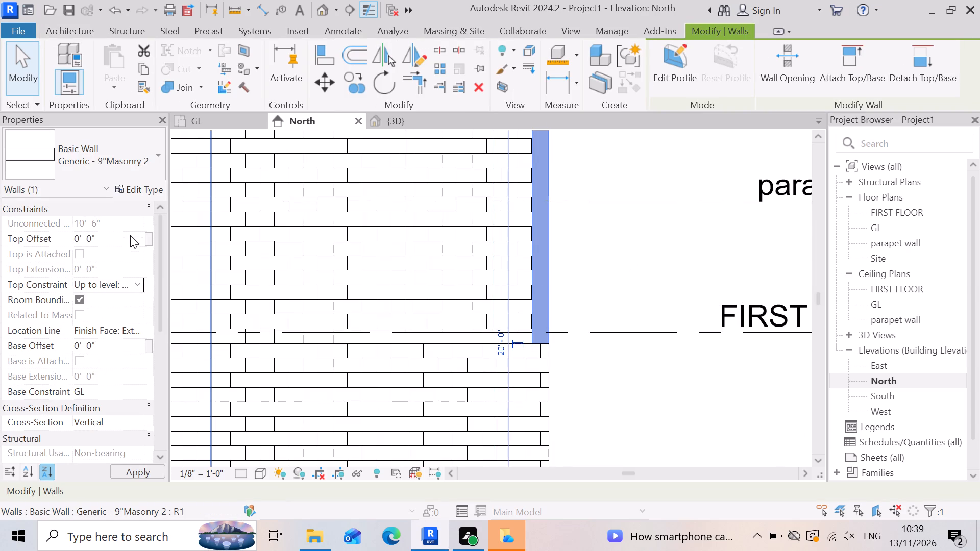
left_click(115, 238)
type("-6")
key("shift+quotedbl")
key("Return")
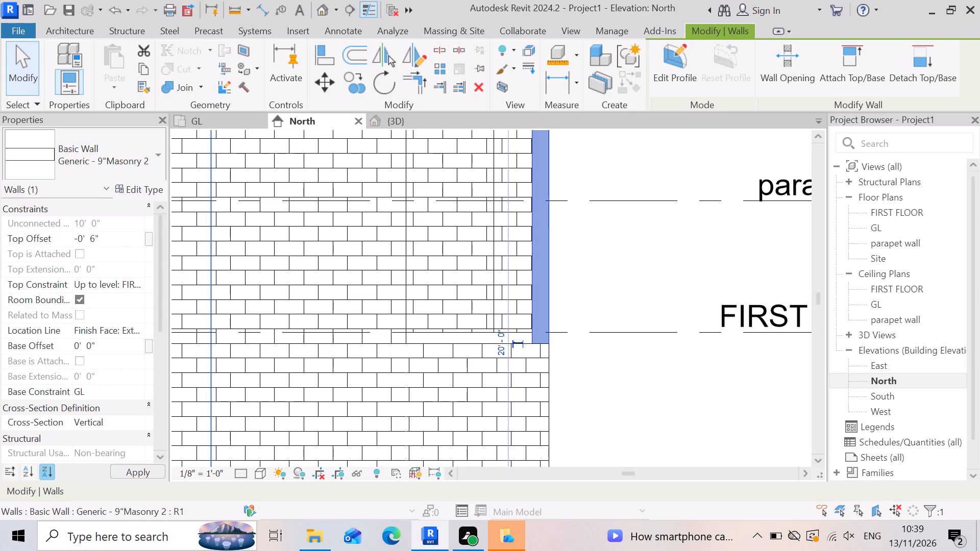
left_click(126, 479)
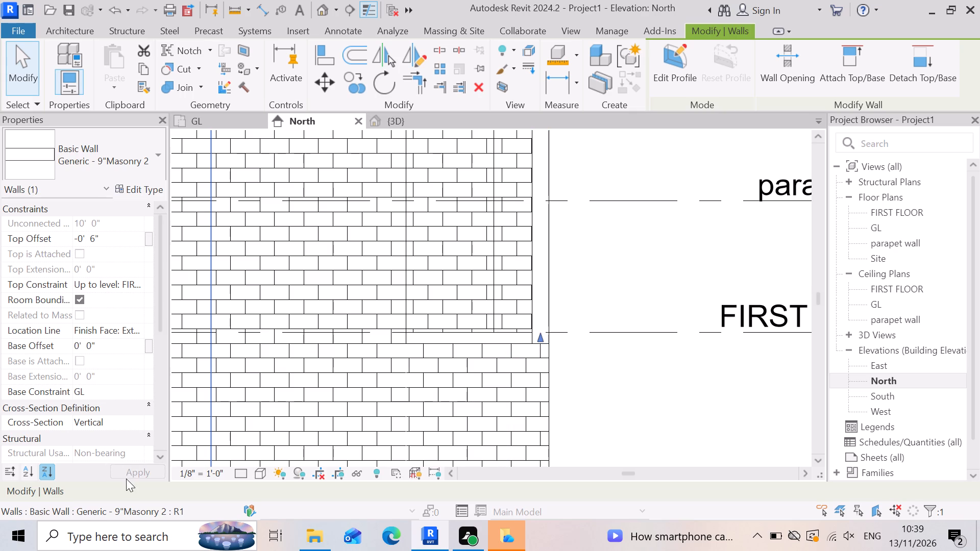
left_click_drag(634, 427, 639, 426)
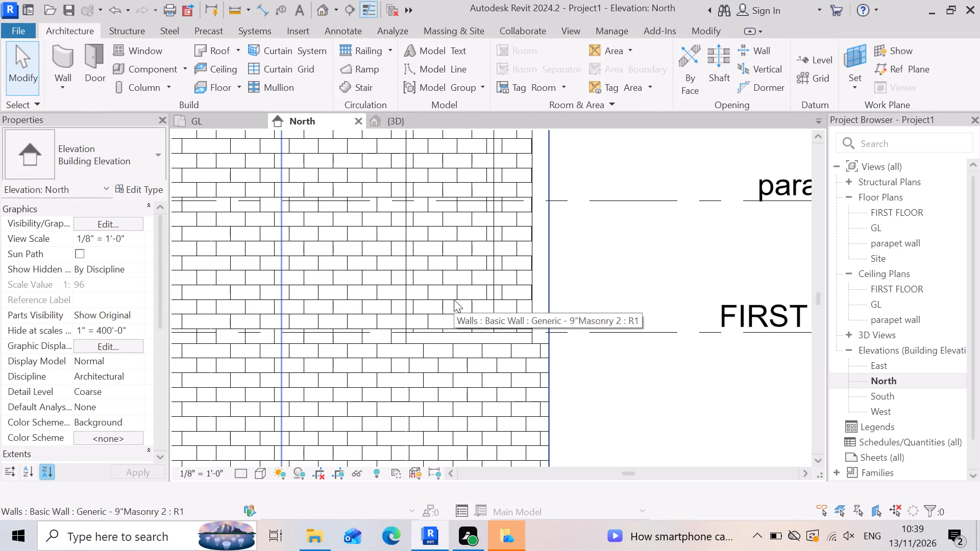
Constrain the remaining end-on 9" wall strip at that building edge to FIRST FLOOR with a top offset of -6".
left_click(536, 310)
scroll(557, 315, "down", 2)
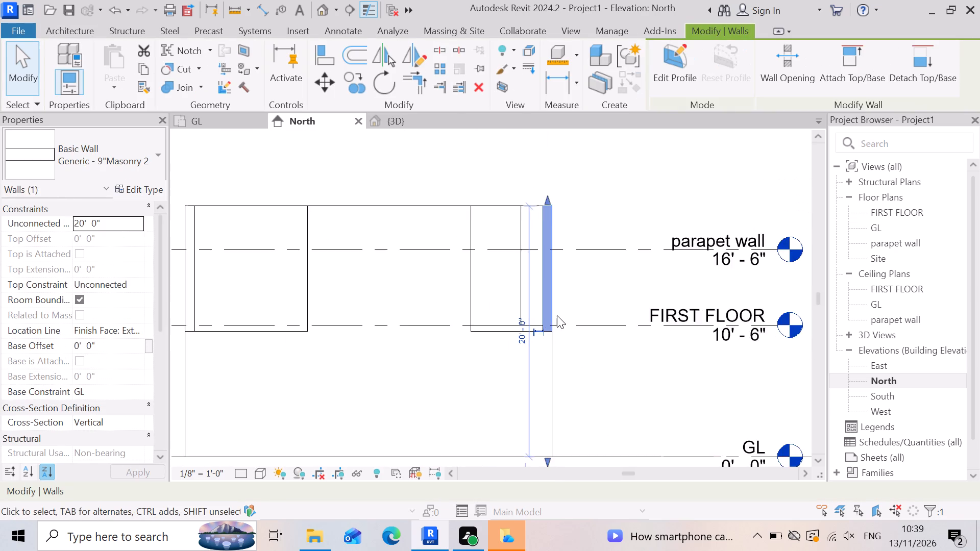
scroll(557, 315, "down", 3)
left_click(135, 284)
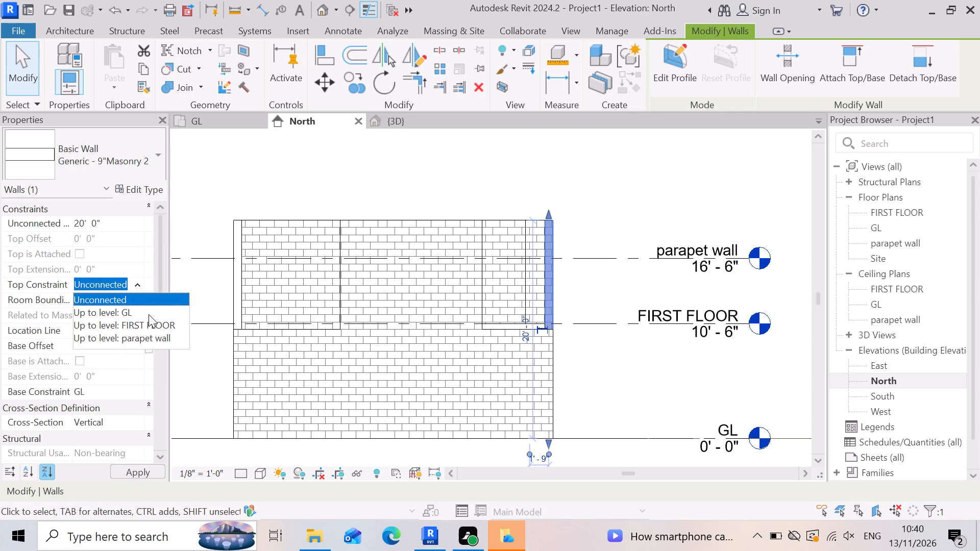
left_click(146, 326)
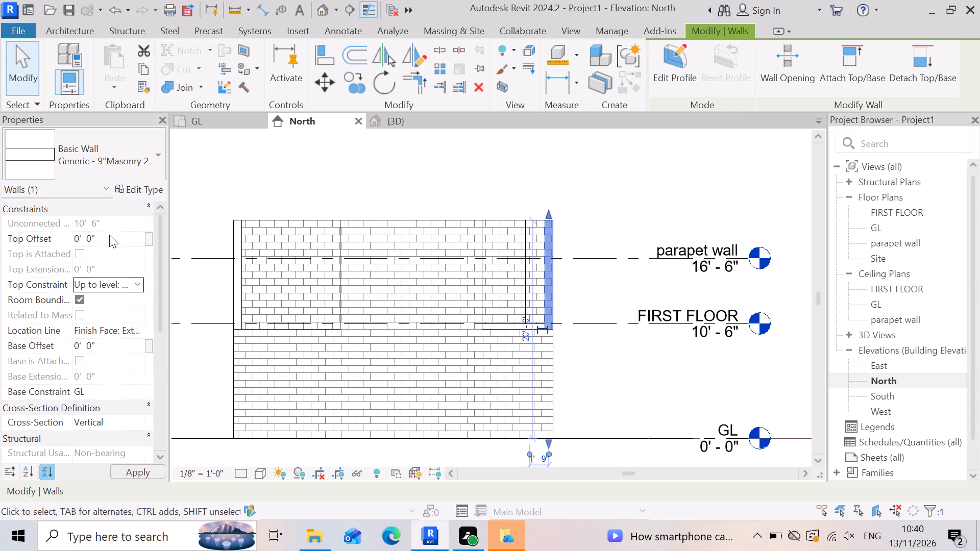
left_click(109, 235)
type("-6")
key("shift+quotedbl")
key("Return")
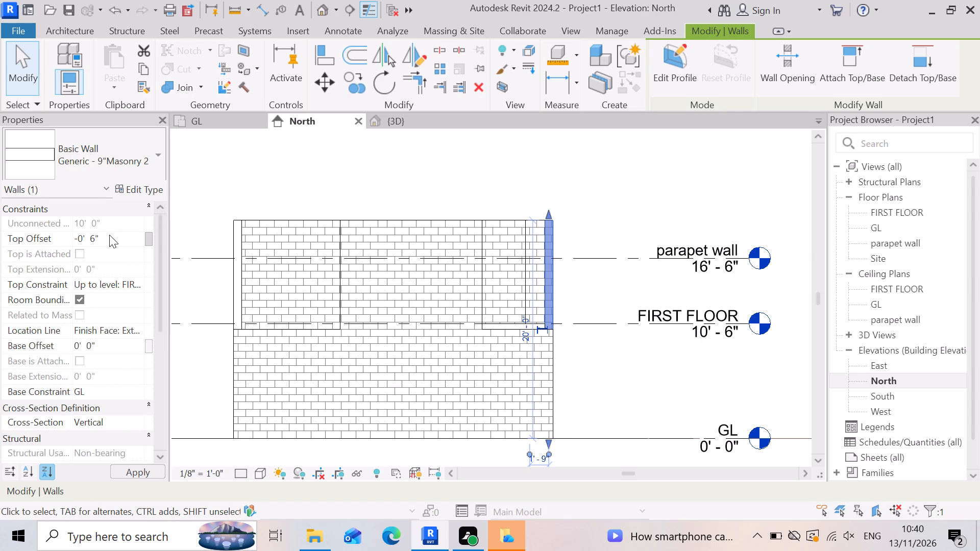
left_click(616, 392)
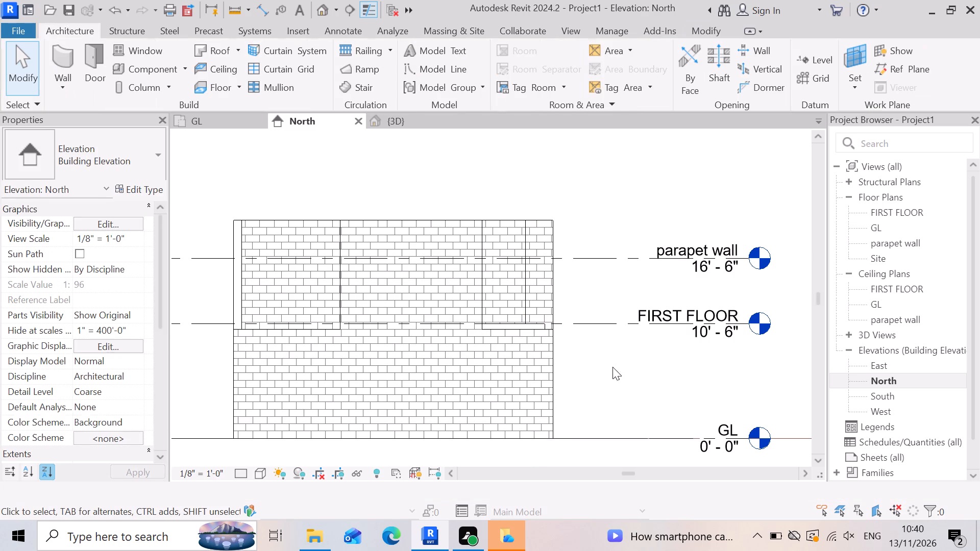
Constrain the short brick-faced 9" wall exposed behind that edge, above FIRST FLOOR, to FIRST FLOOR with a top offset of -6".
left_click(545, 274)
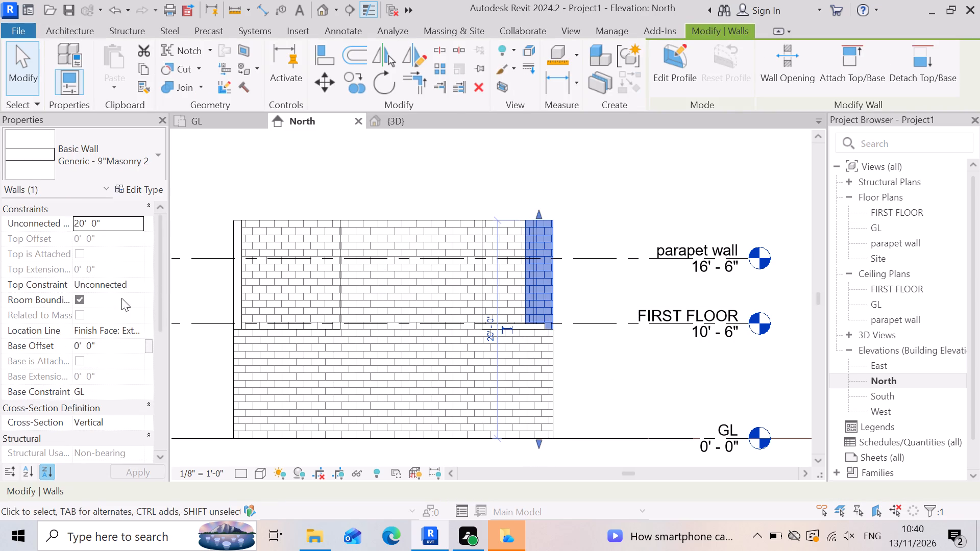
left_click(145, 286)
left_click(132, 279)
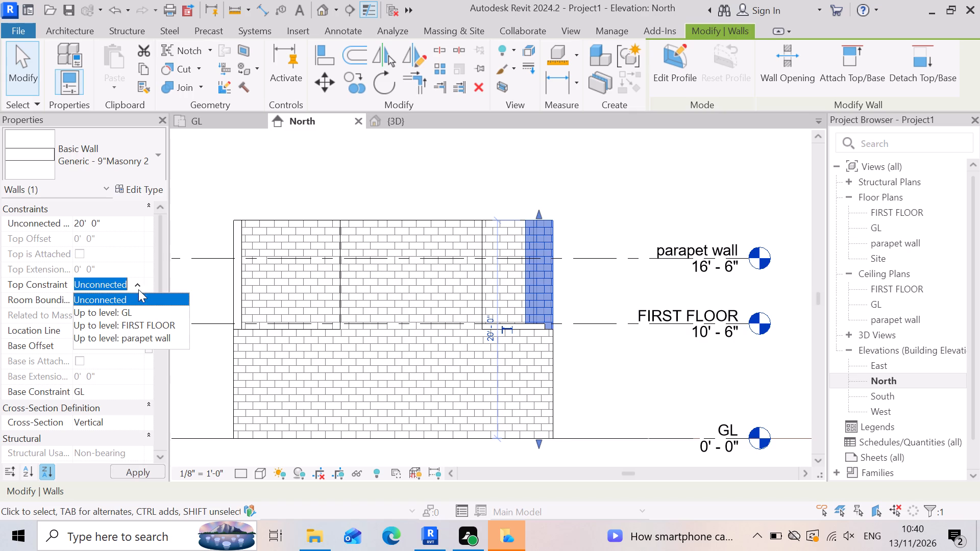
left_click(136, 319)
left_click(111, 238)
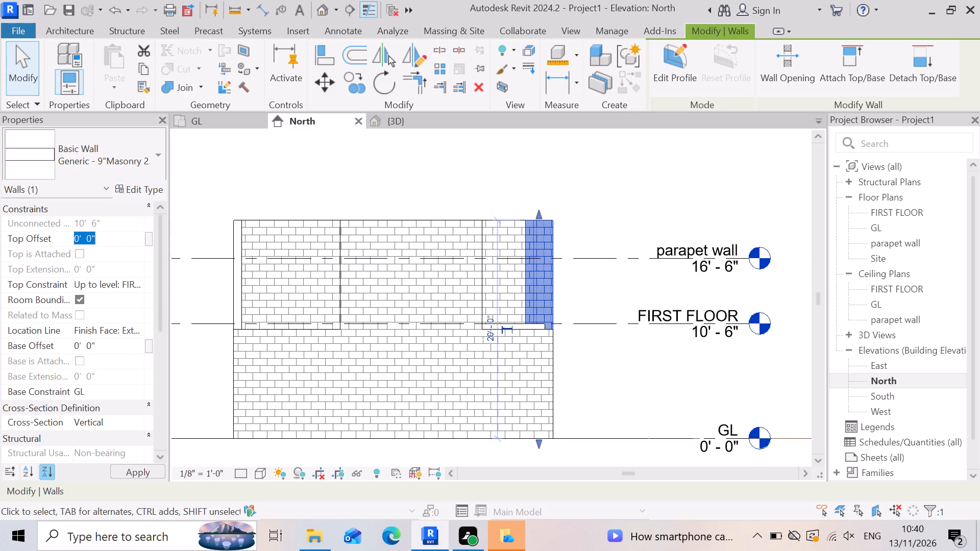
type("-6")
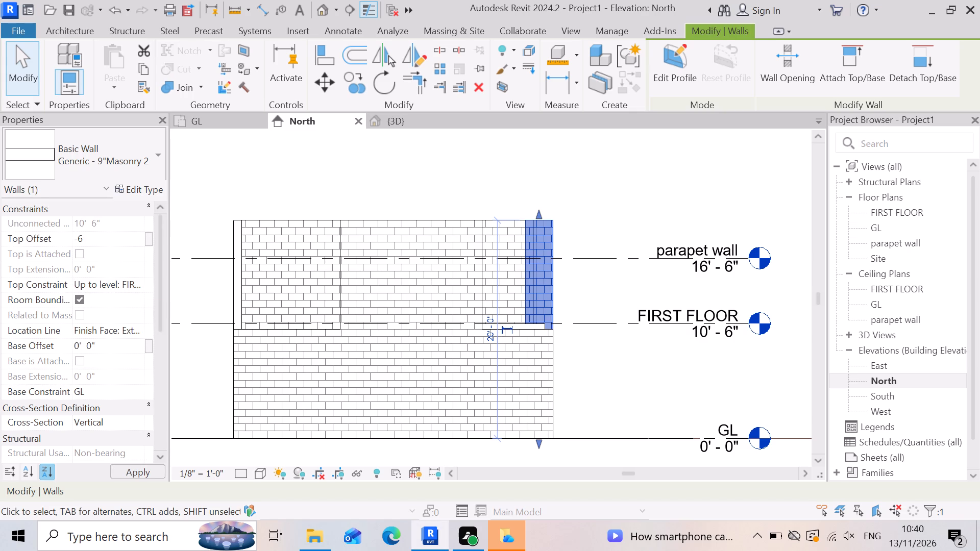
key("shift+quotedbl")
key("Return")
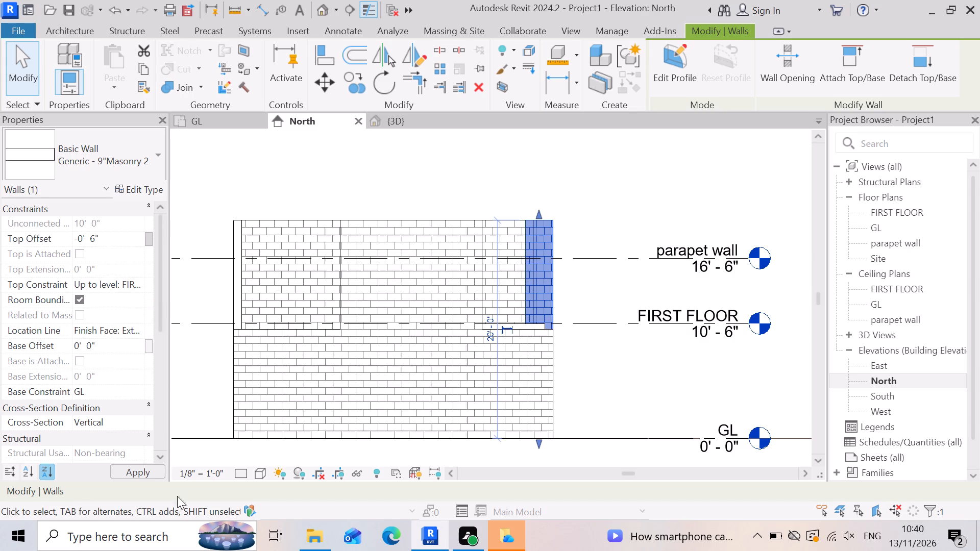
left_click(611, 418)
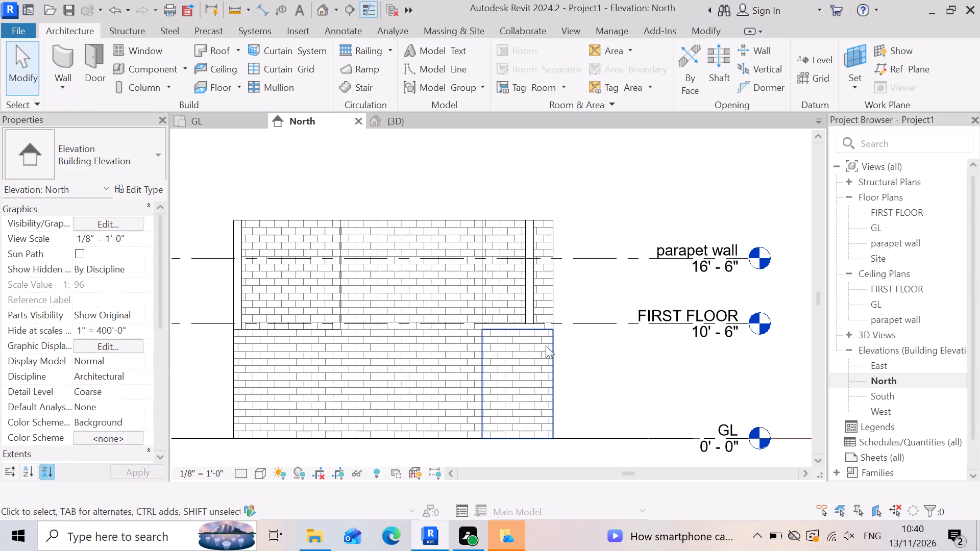
Constrain the brick-faced 9" wall above FIRST FLOOR in the bay nearest the level heads to FIRST FLOOR with a -6" top offset.
left_click(546, 305)
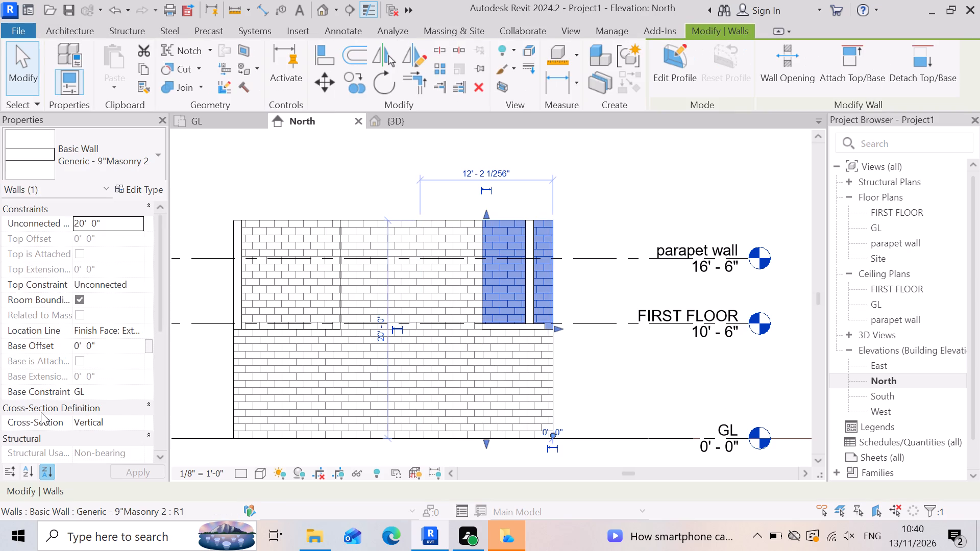
left_click(131, 286)
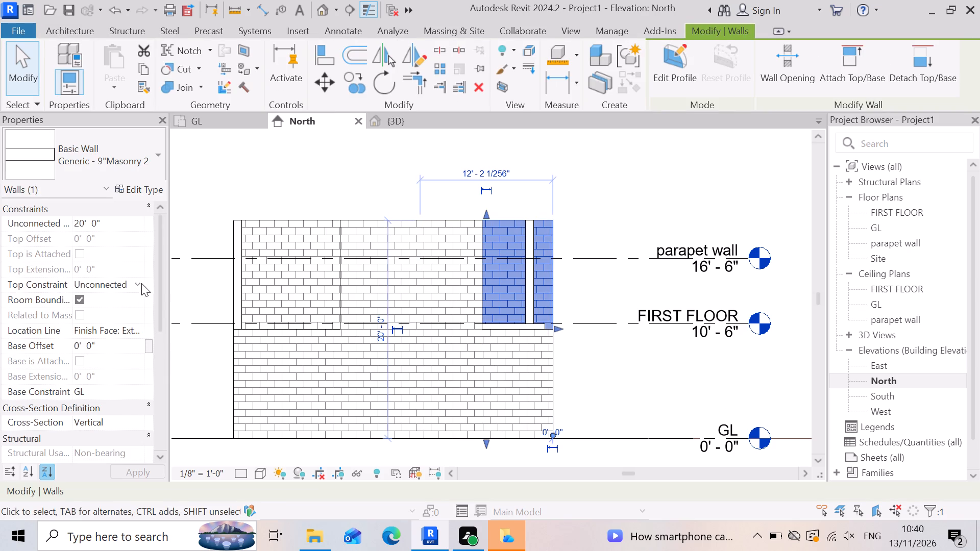
left_click(141, 283)
left_click(154, 320)
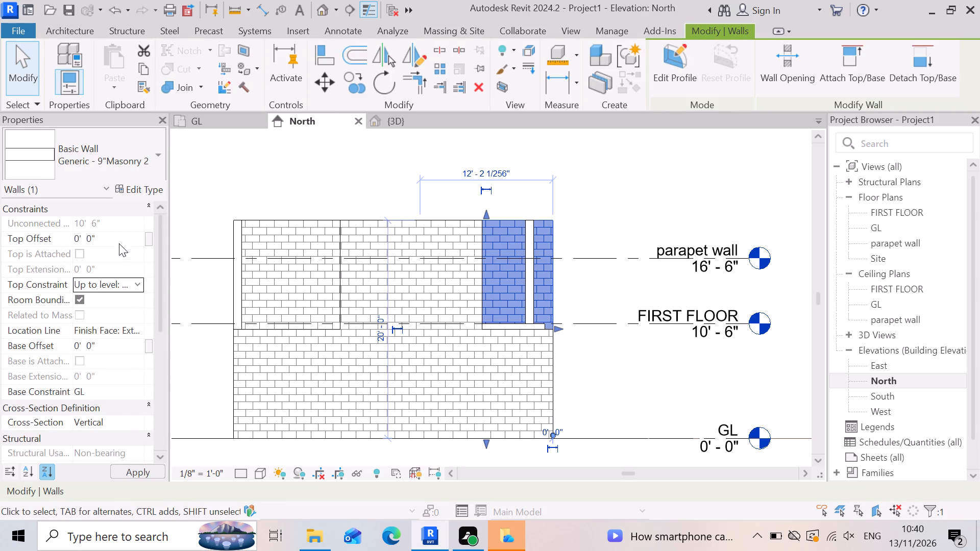
left_click(120, 240)
type("-6")
key("ctrl+apostrophe")
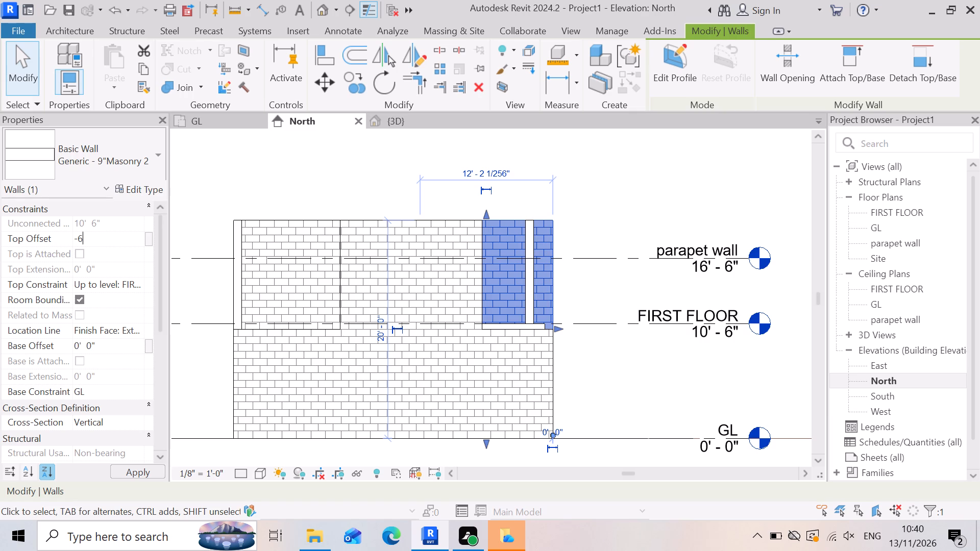
key("shift+quotedbl")
key("Return")
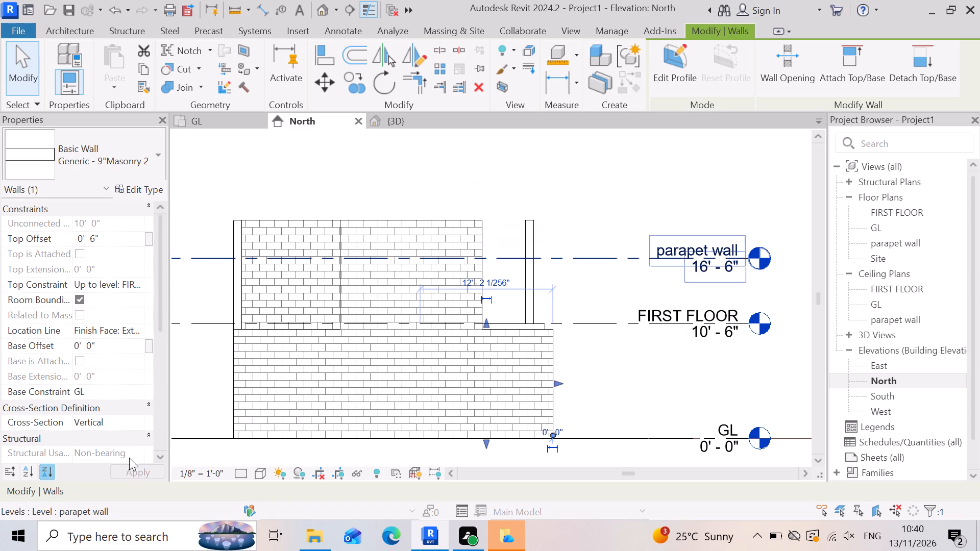
left_click(636, 369)
Constrain the foremost free-standing end-on 9" wall strip above FIRST FLOOR, near the level heads, to FIRST FLOOR with a -6" top offset.
scroll(523, 268, "up", 3)
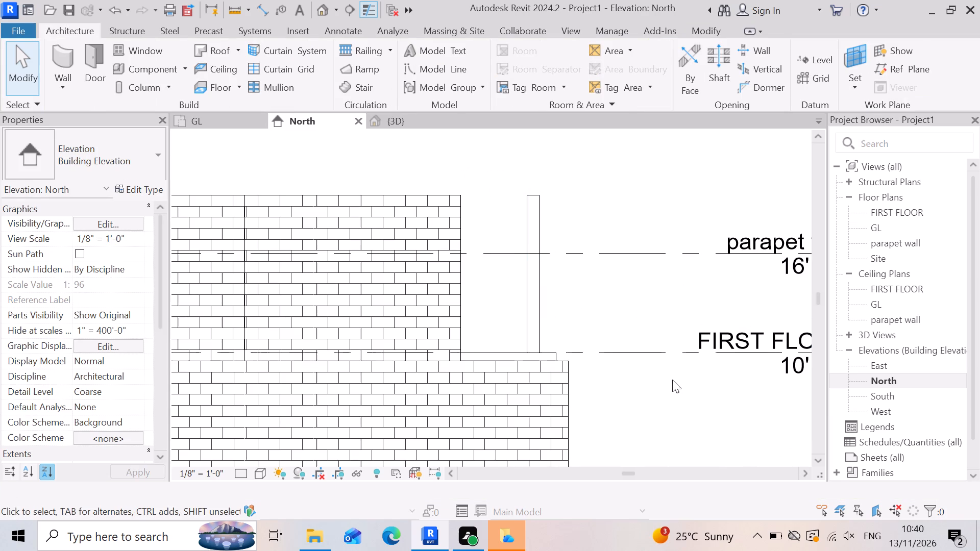
left_click(534, 321, "ctrl")
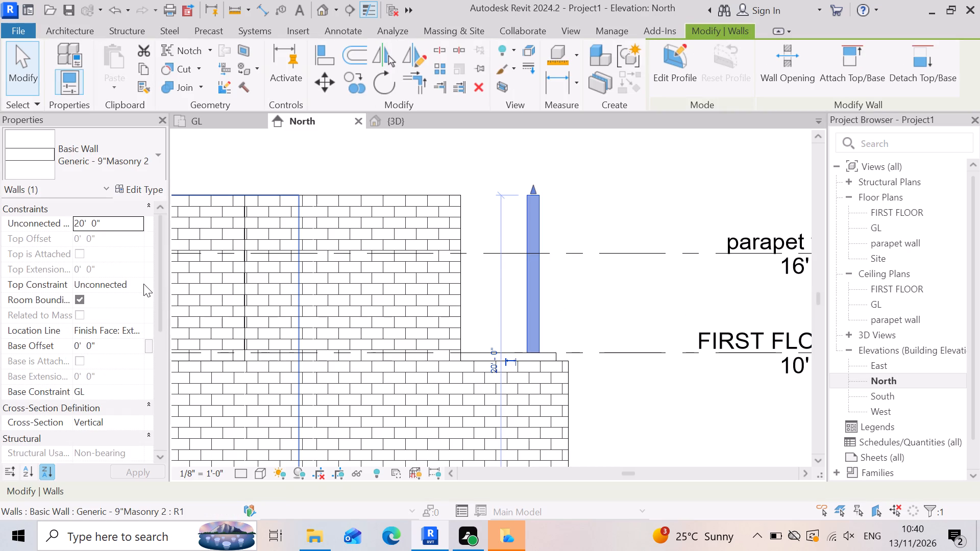
left_click(143, 284)
left_click(136, 285)
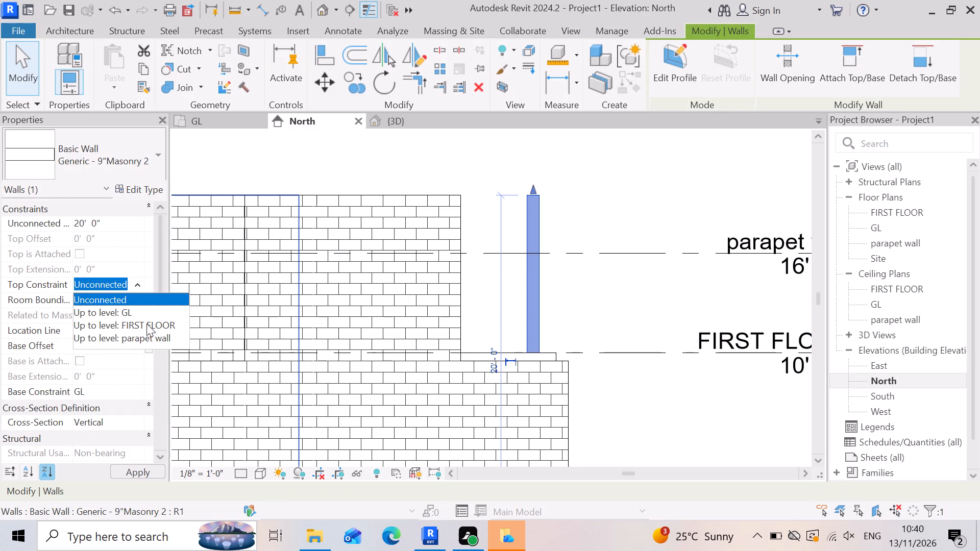
left_click(146, 323)
left_click(132, 237)
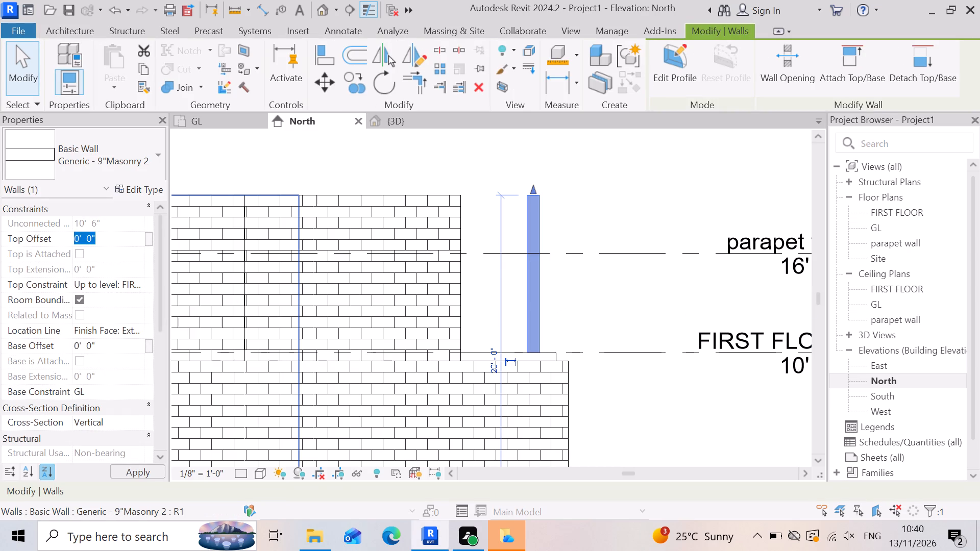
type("-6")
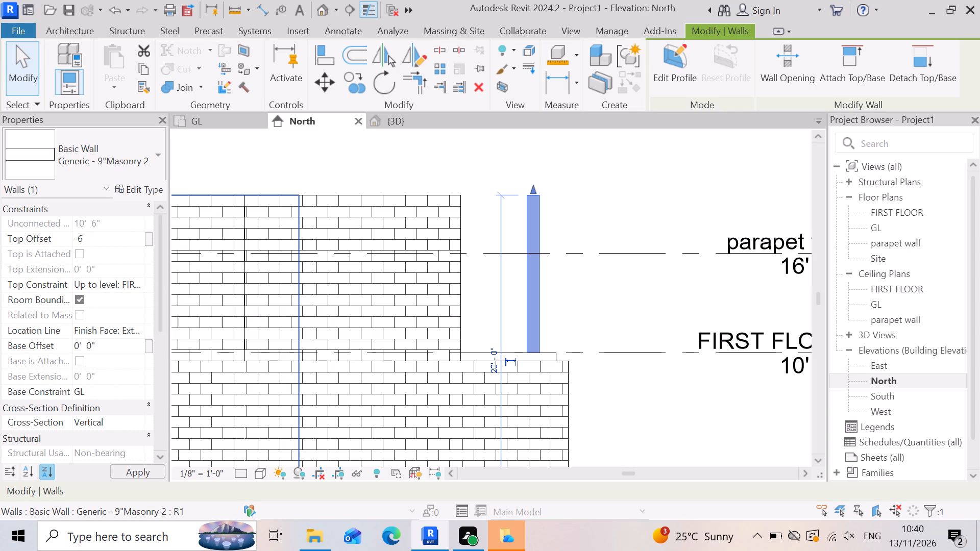
key("ctrl+apostrophe")
key("Return")
key("BackSpace")
key("BackSpace")
key("BackSpace")
key("BackSpace")
left_click(116, 244)
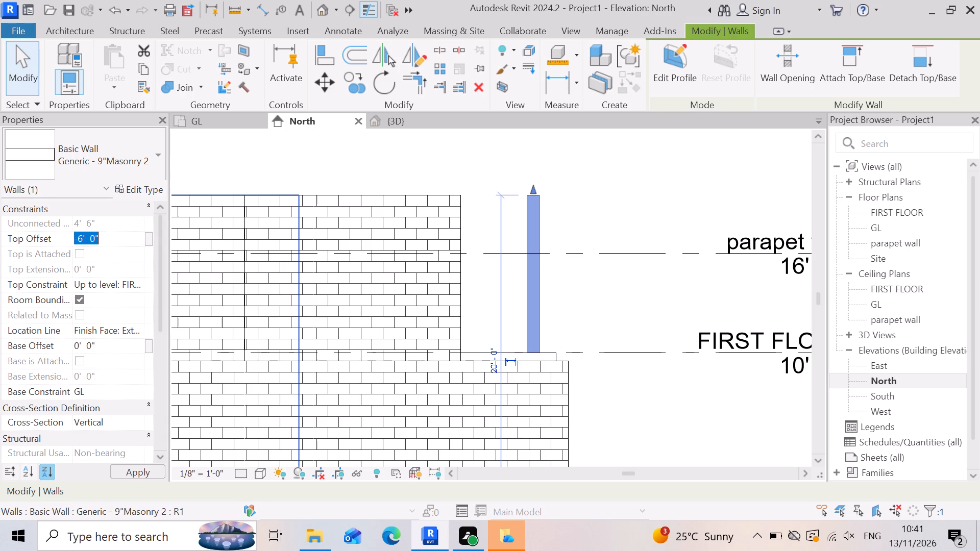
key("BackSpace")
key("minus")
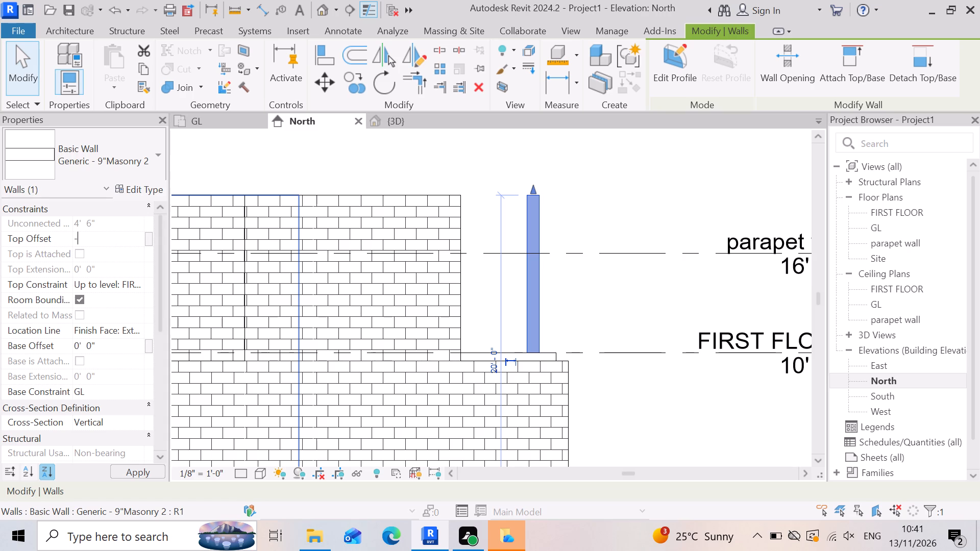
key("6")
key("shift+quotedbl")
key("Return")
left_click(133, 469)
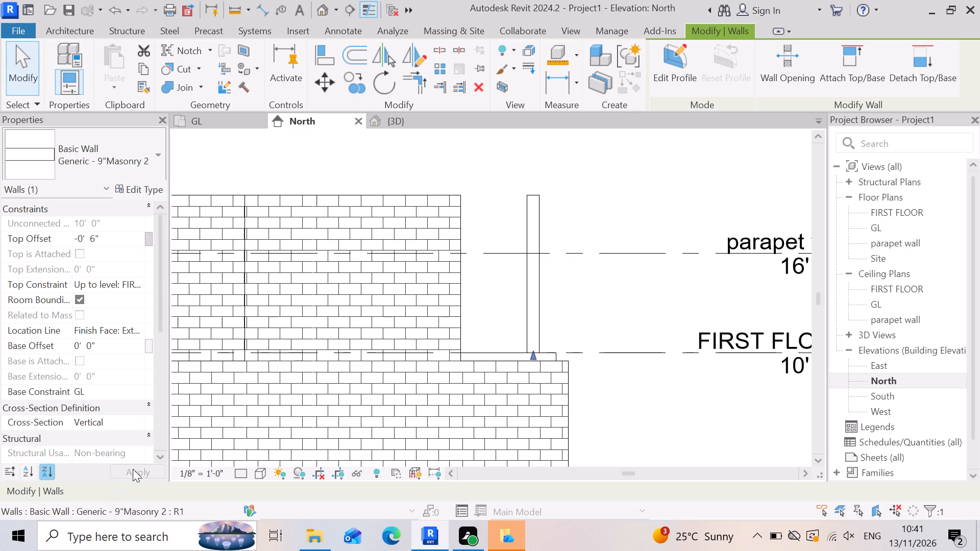
left_click(610, 433)
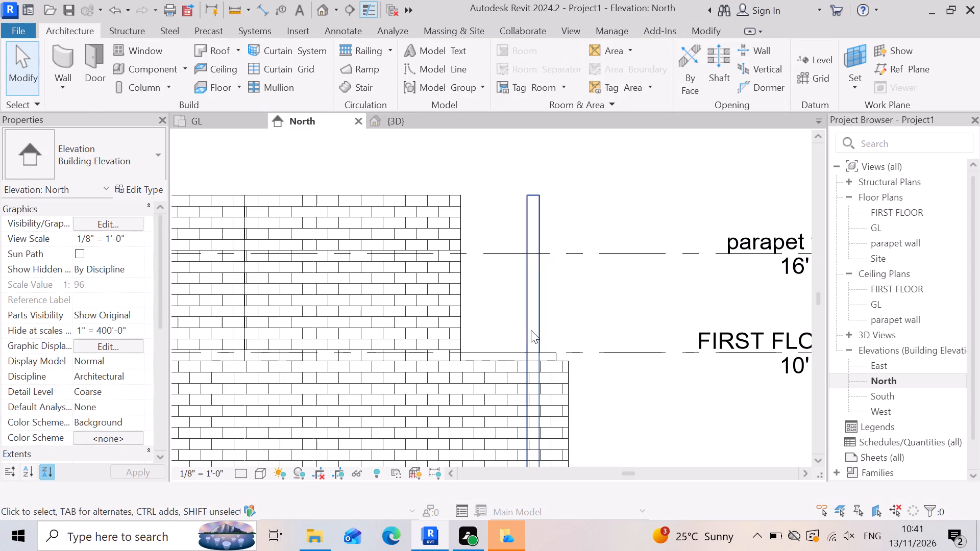
Constrain the next end-on 9" wall directly behind that strip to FIRST FLOOR with a top offset of -6".
left_click(531, 330)
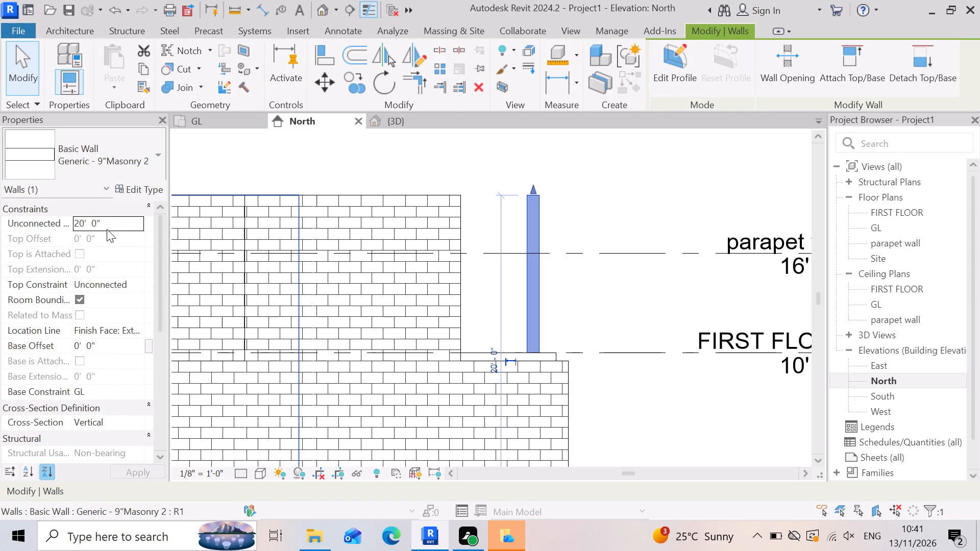
left_click(144, 287)
left_click(139, 282)
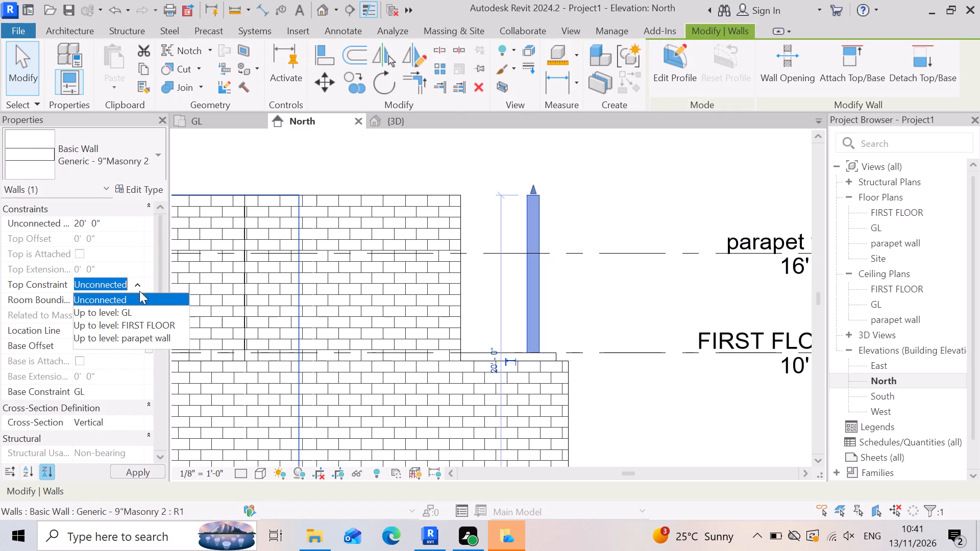
left_click(149, 330)
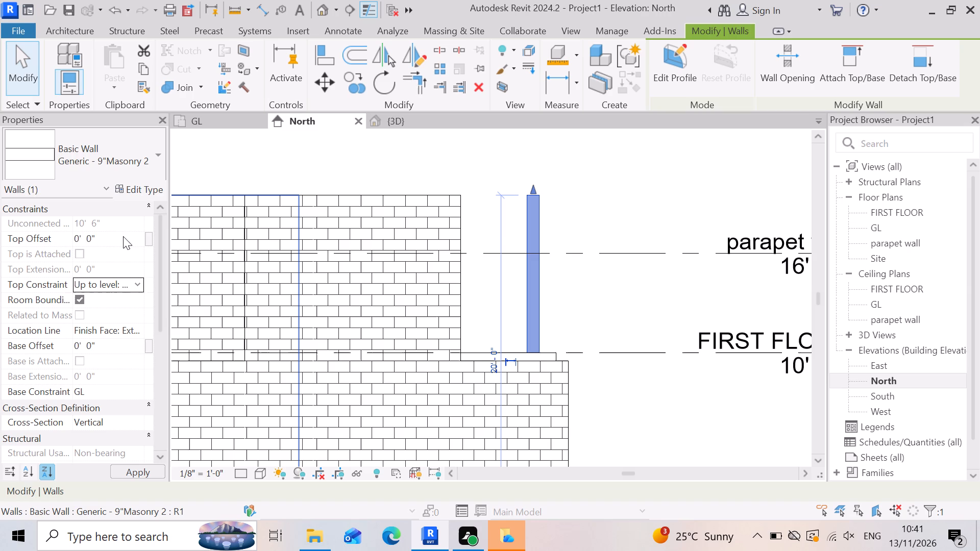
left_click(123, 236)
type("-6")
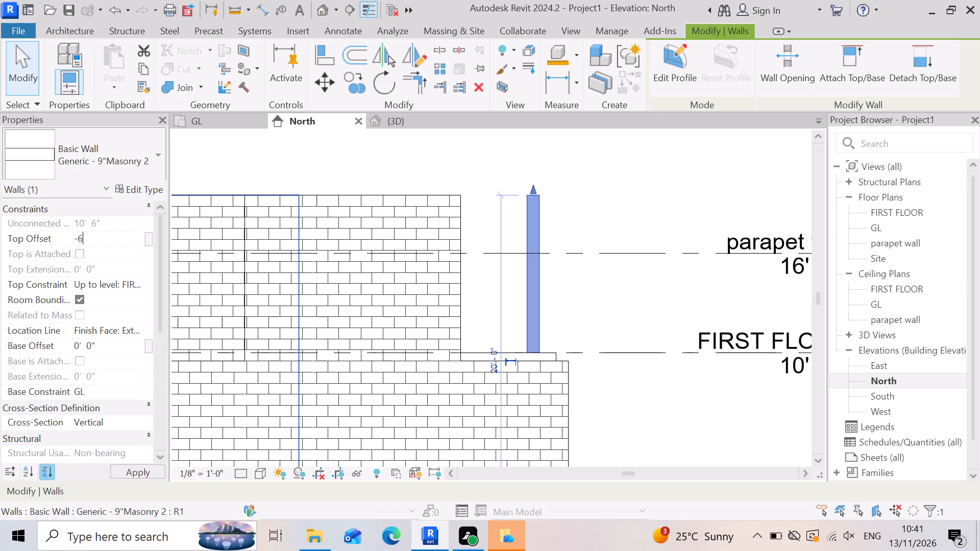
key("shift+quotedbl")
key("Return")
left_click(129, 477)
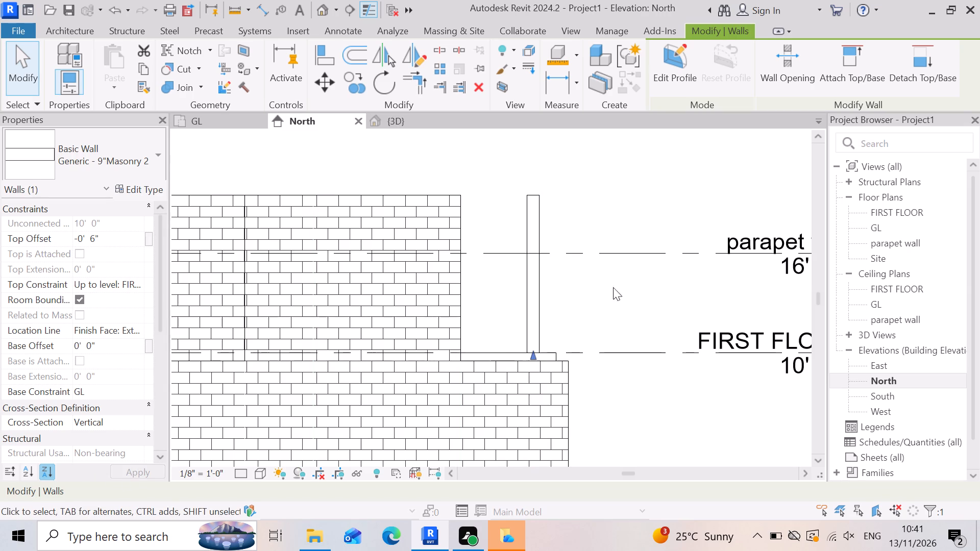
left_click(534, 323, "ctrl")
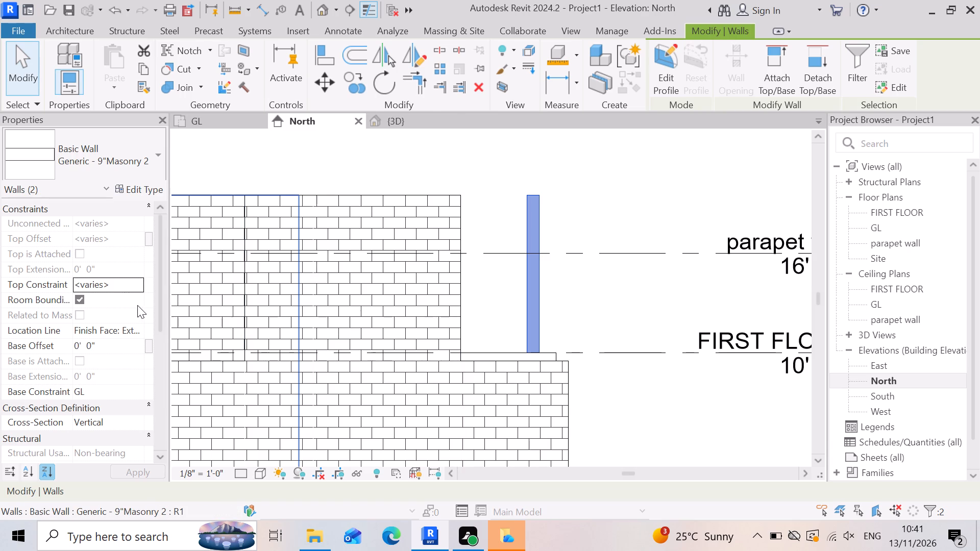
key("Escape")
Constrain the last end-on 9" wall remaining at the same strip to FIRST FLOOR with a top offset of -6".
left_click(530, 277)
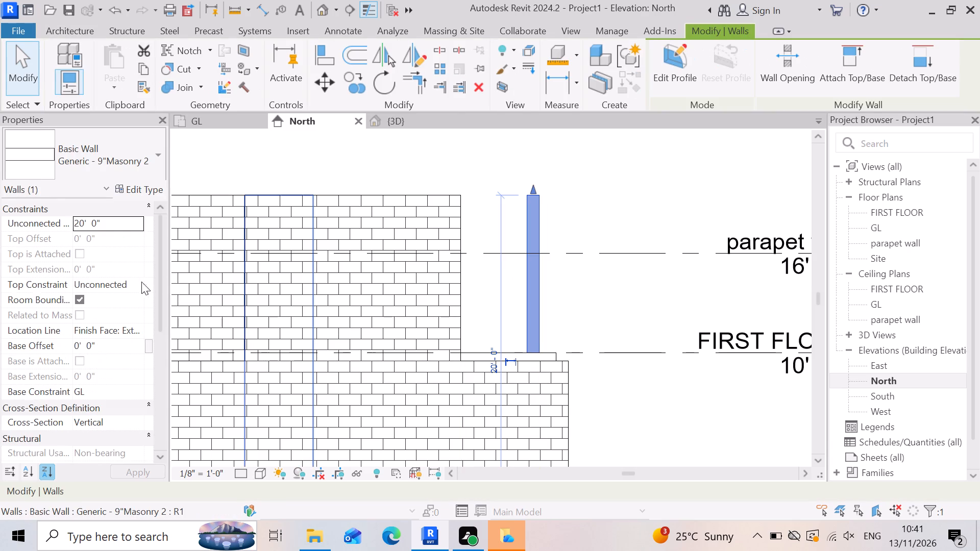
left_click(137, 278)
left_click(155, 321)
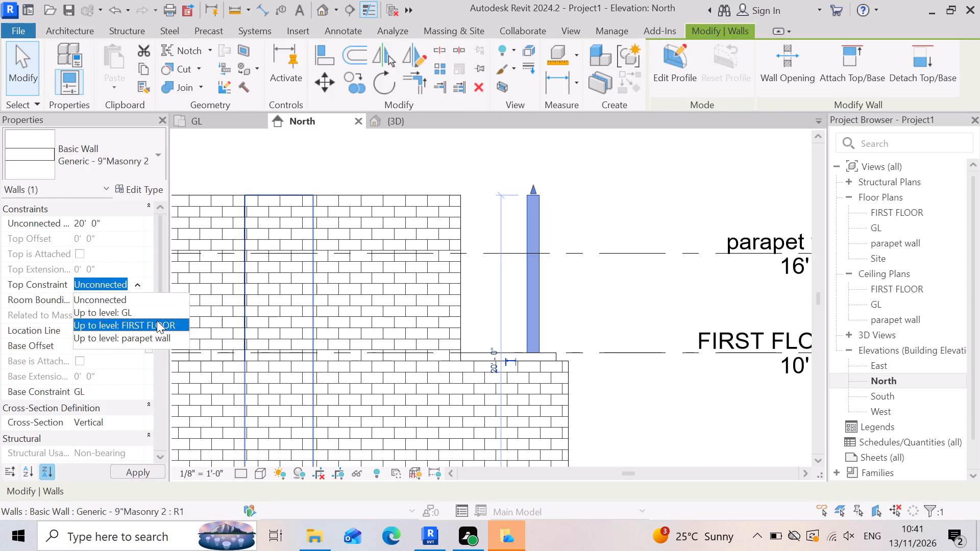
left_click(121, 242)
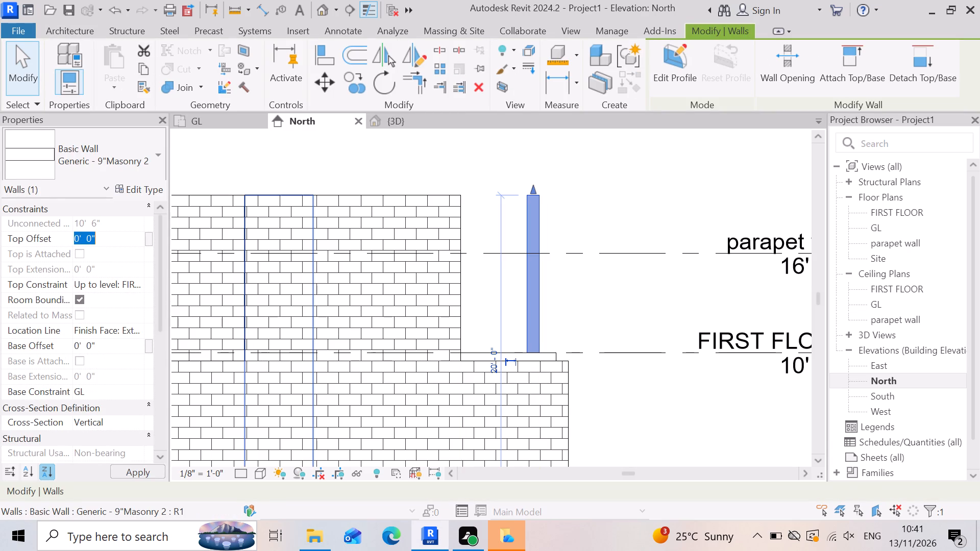
type("-6")
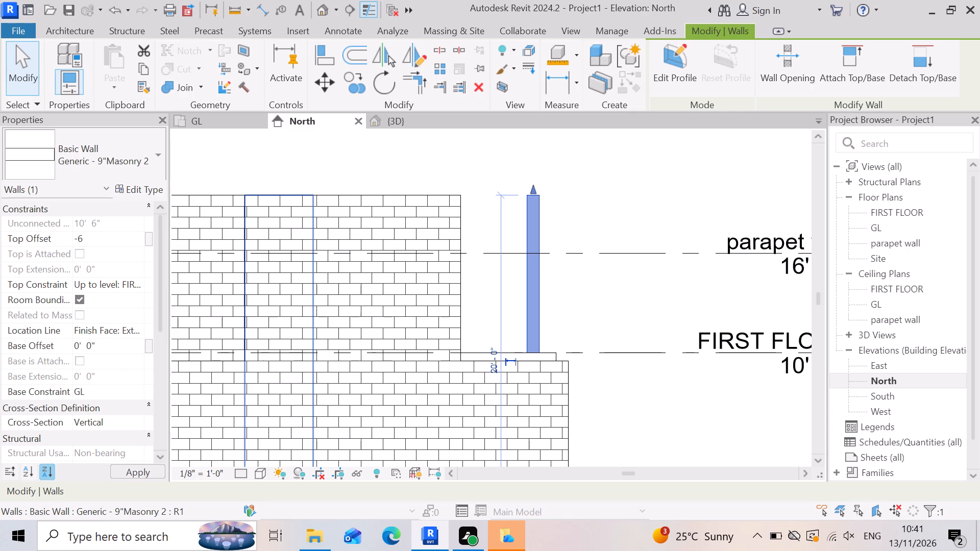
key("shift+quotedbl")
key("Return")
left_click(134, 475)
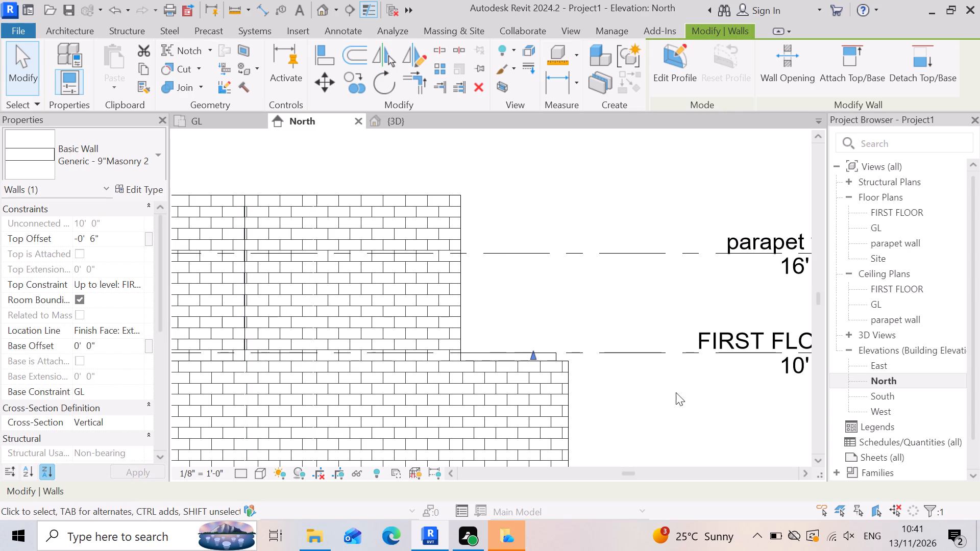
left_click(641, 416)
Set the top offset to -6" on the 4.5" wall projecting slightly above the lower brickwork, on the side nearest the level heads.
scroll(577, 378, "up", 6)
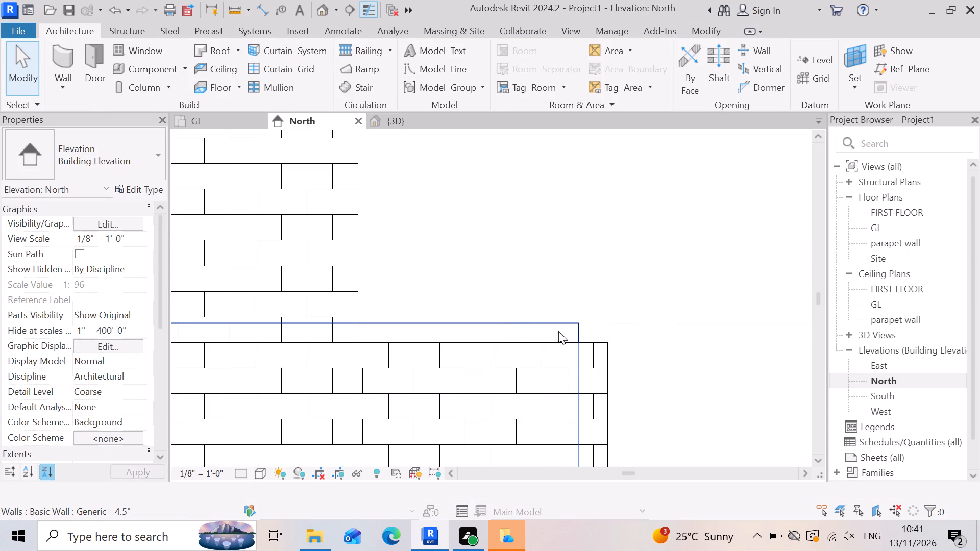
left_click(559, 334)
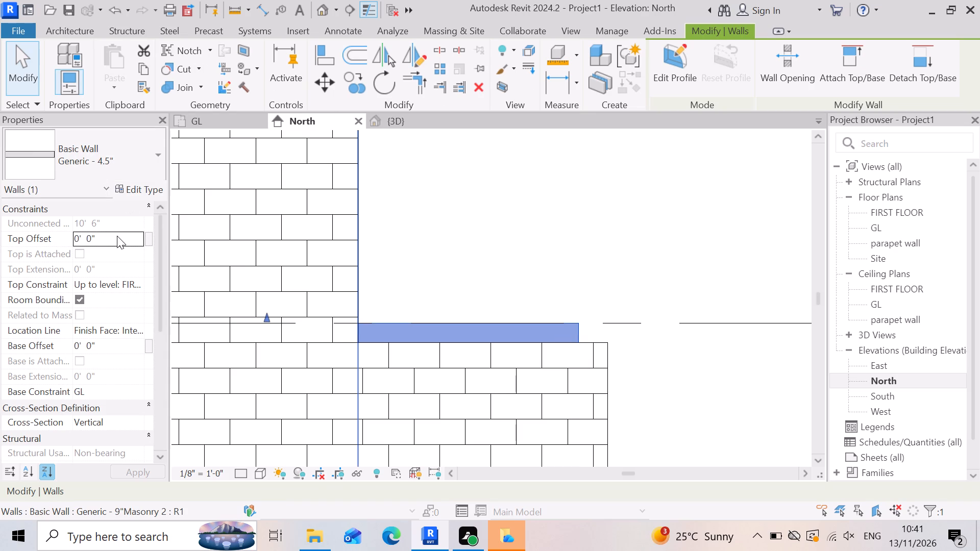
left_click(117, 236)
type("-6")
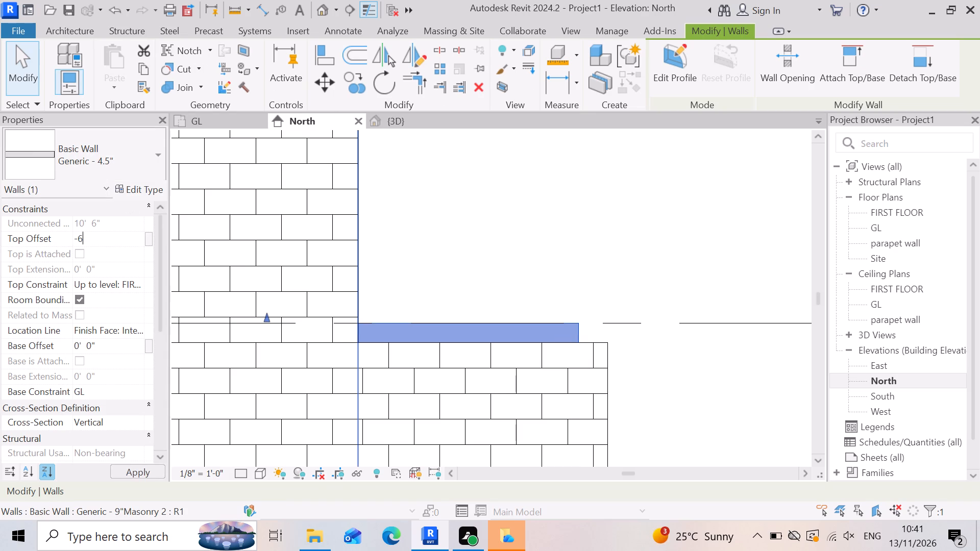
key("shift+quotedbl")
key("Return")
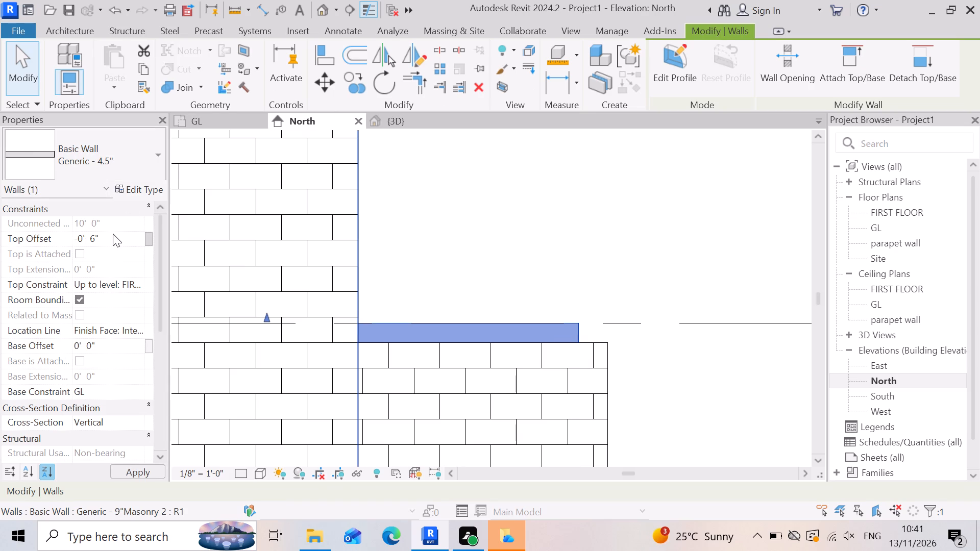
Constrain the full-height brick-faced 9" wall above FIRST FLOOR nearest the level heads to FIRST FLOOR with a -6" top offset.
scroll(765, 312, "down", 4)
scroll(646, 300, "down", 3)
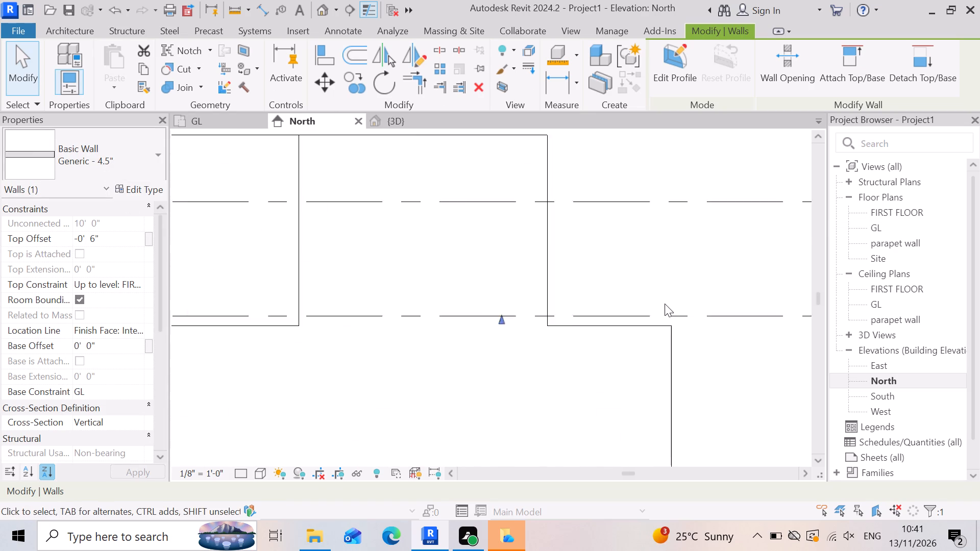
scroll(665, 304, "down", 2)
left_click(586, 277)
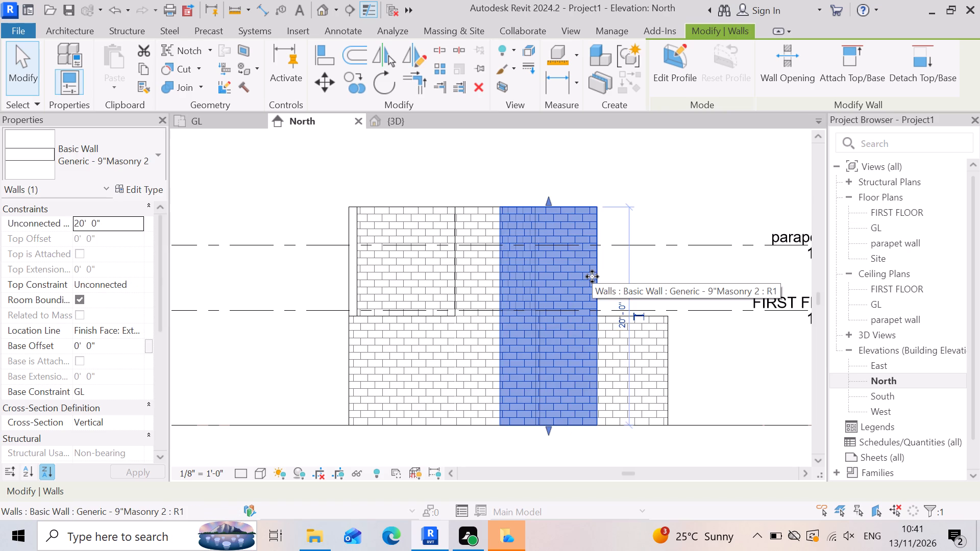
left_click(148, 285)
left_click(138, 287)
left_click(149, 325)
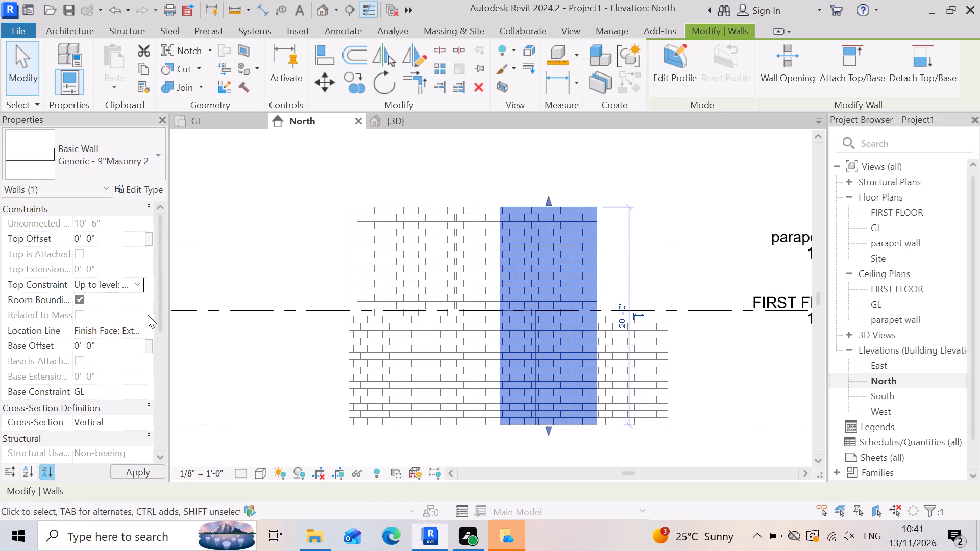
left_click(122, 233)
type("-6")
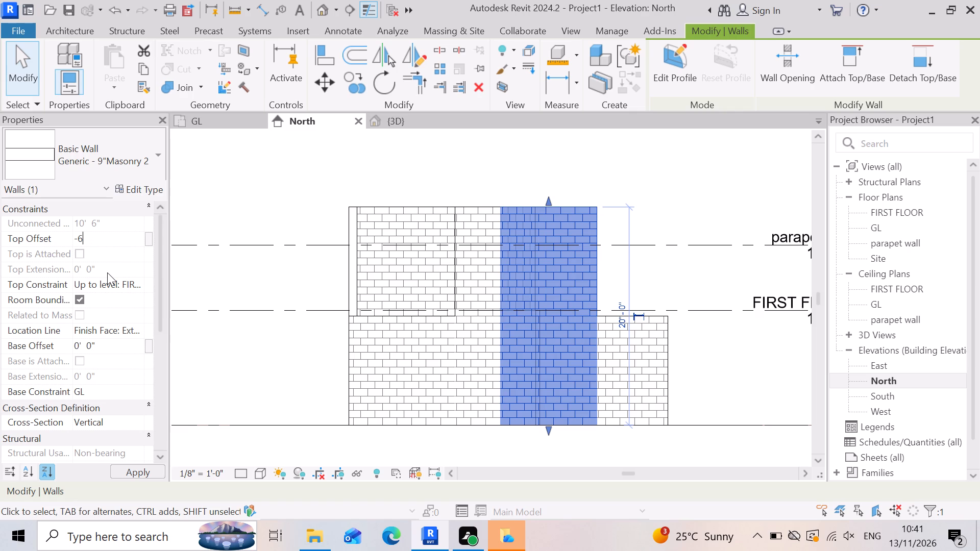
key("shift+quotedbl")
key("Return")
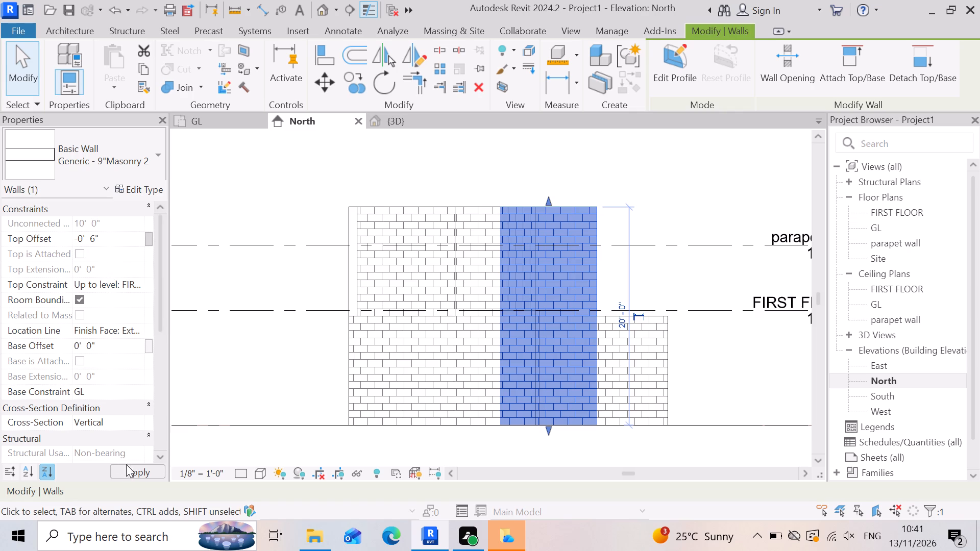
left_click(135, 472)
left_click(738, 368)
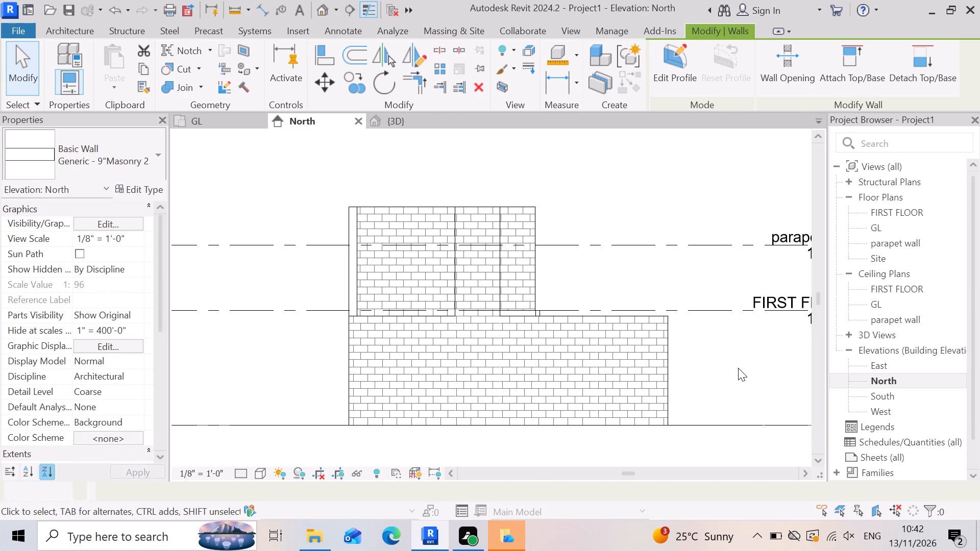
Constrain the narrow, set-back brick-faced 9" wall now nearest the level heads to FIRST FLOOR with a top offset of -6".
left_click(530, 274)
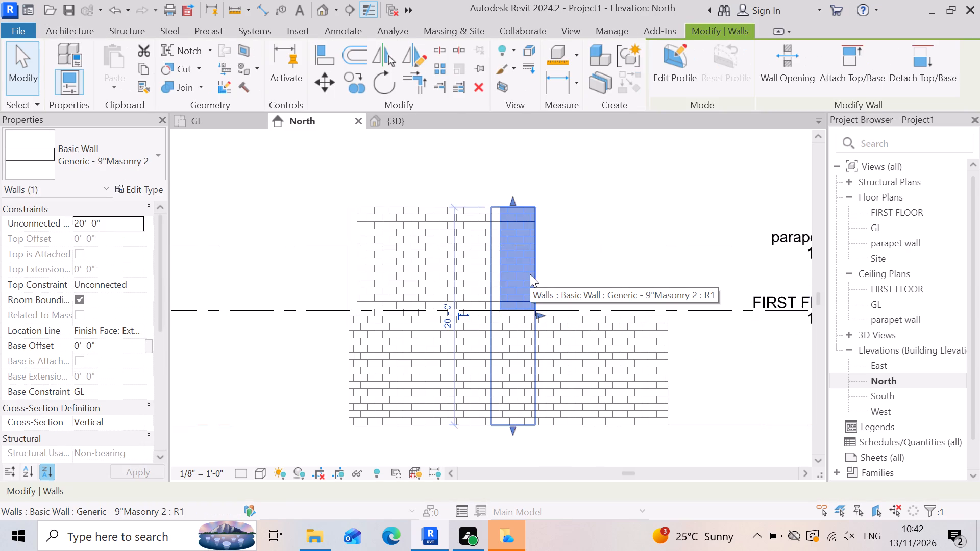
left_click(139, 283)
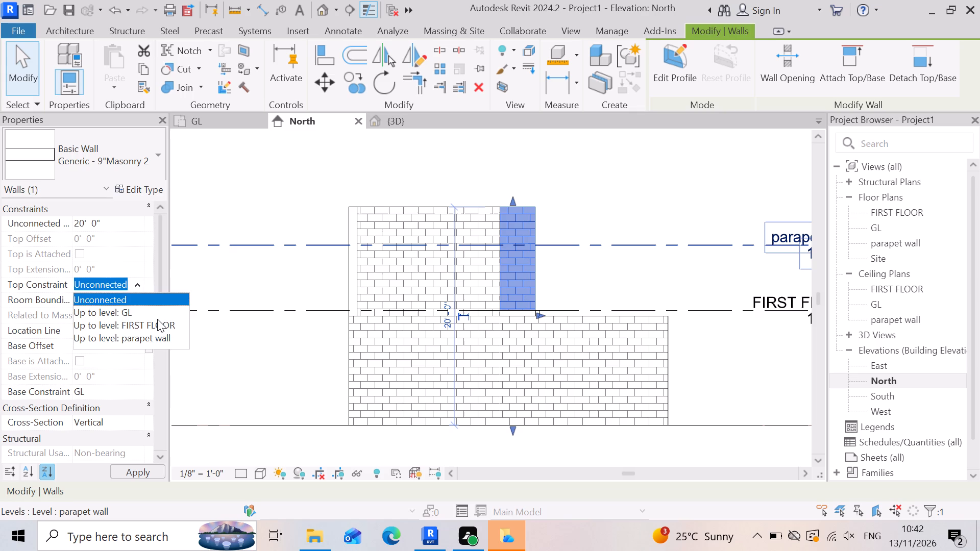
left_click(157, 319)
left_click(130, 235)
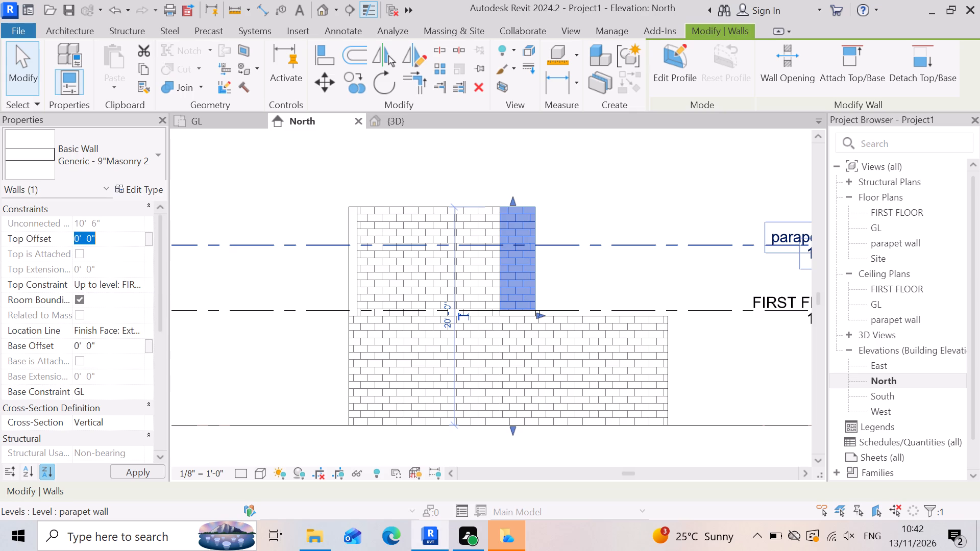
key("minus")
key("6")
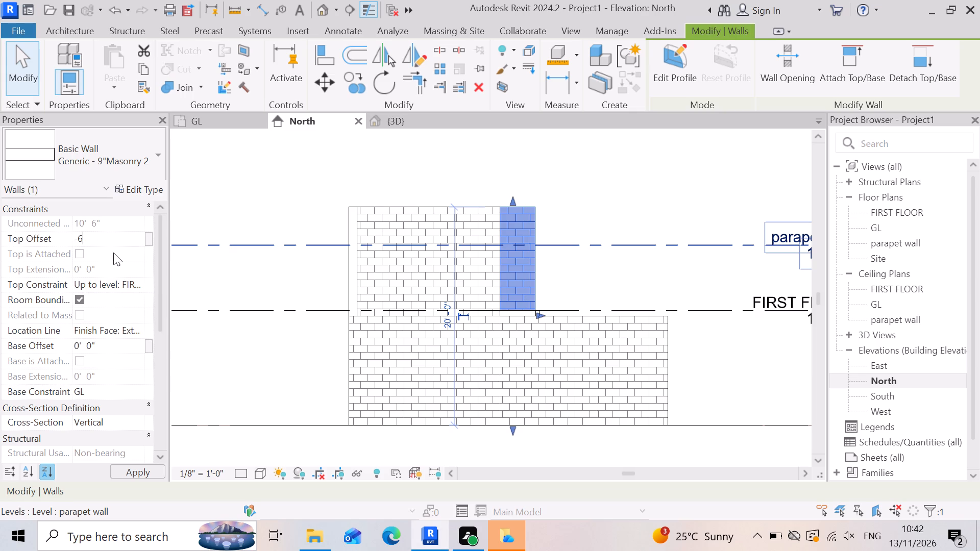
key("shift+quotedbl")
key("Return")
left_click(135, 474)
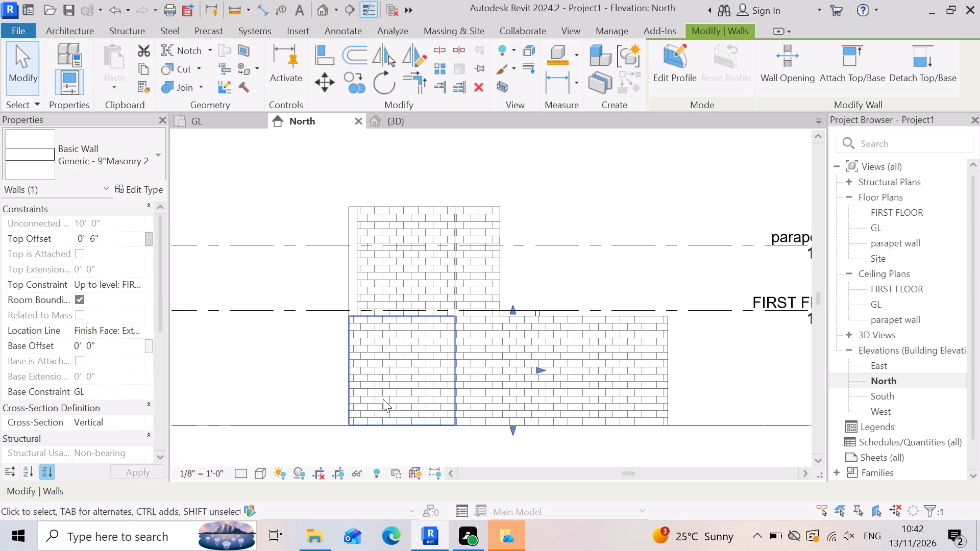
Constrain the next tall brick-faced 9" wall bay, beside the wide brick face, to FIRST FLOOR with a -6" top offset.
scroll(483, 306, "up", 5)
left_click(491, 294)
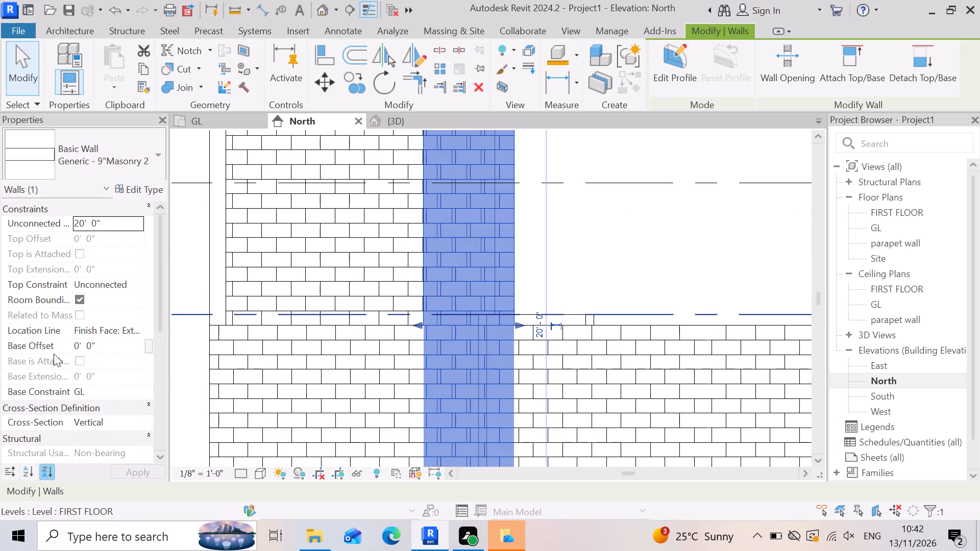
left_click(131, 284)
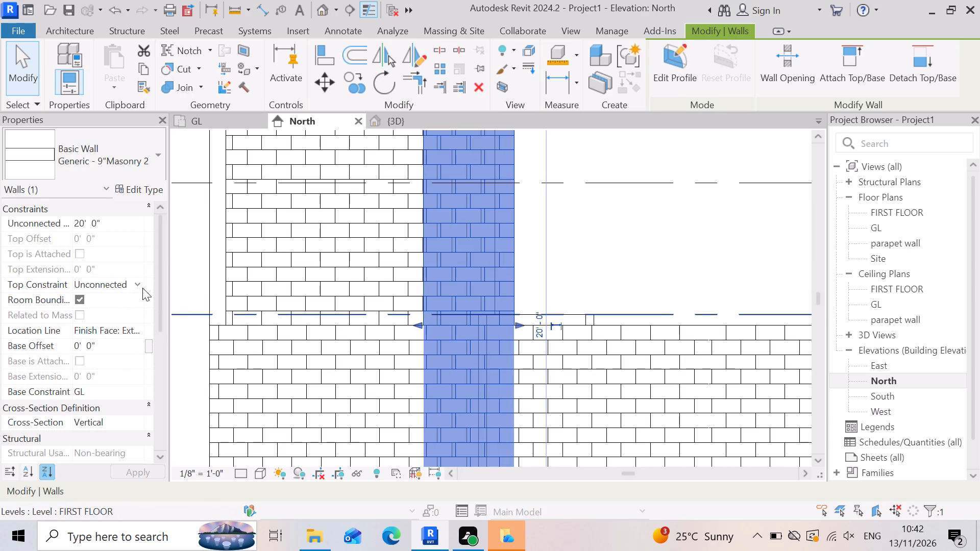
left_click(135, 282)
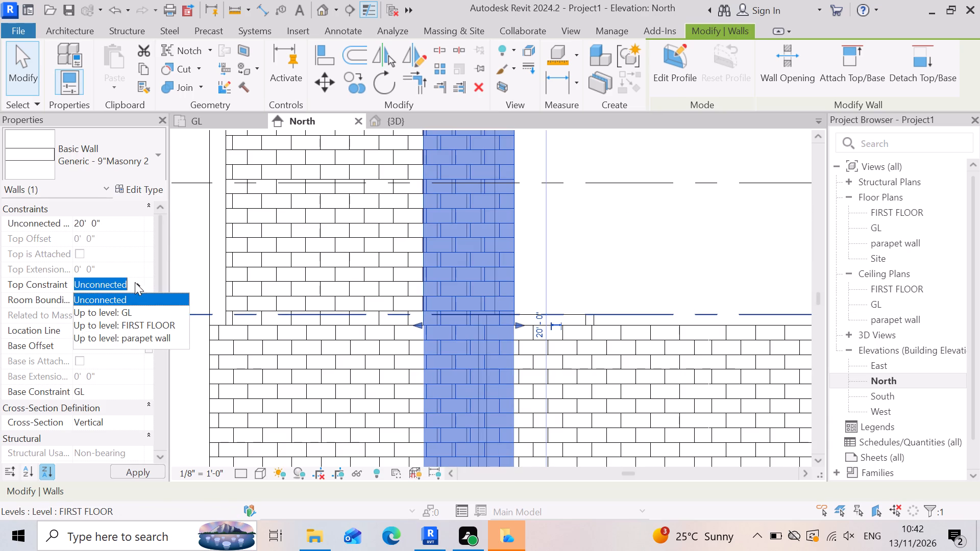
left_click(141, 320)
left_click(114, 244)
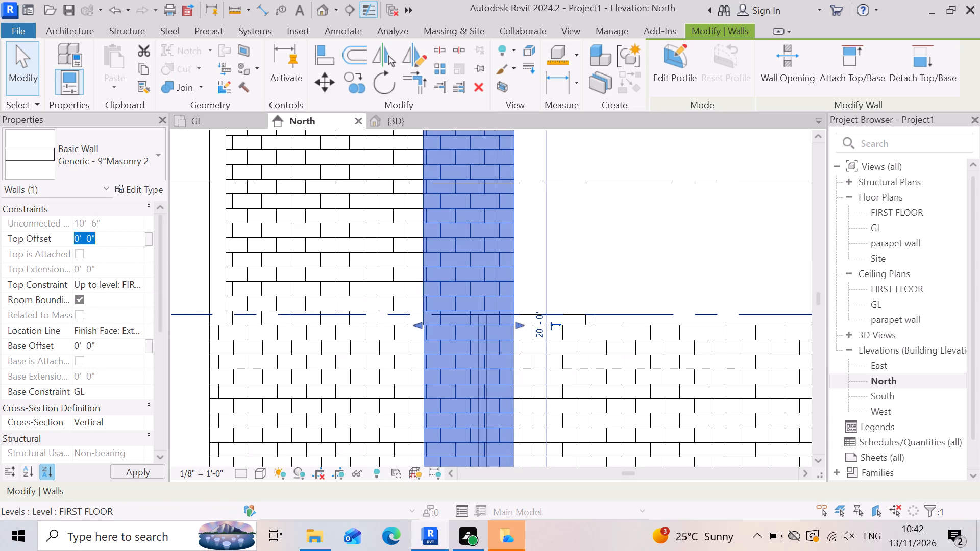
type("-6")
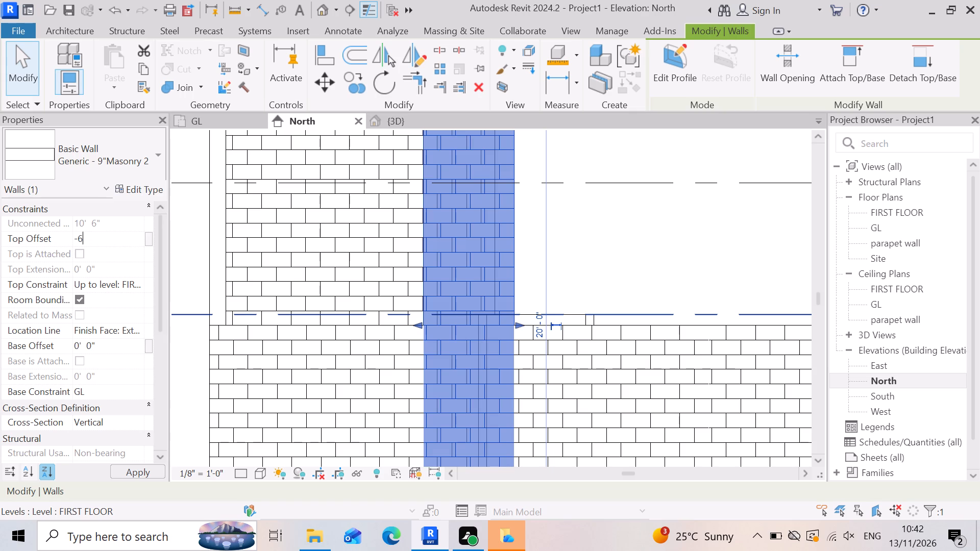
key("shift+quotedbl")
key("Return")
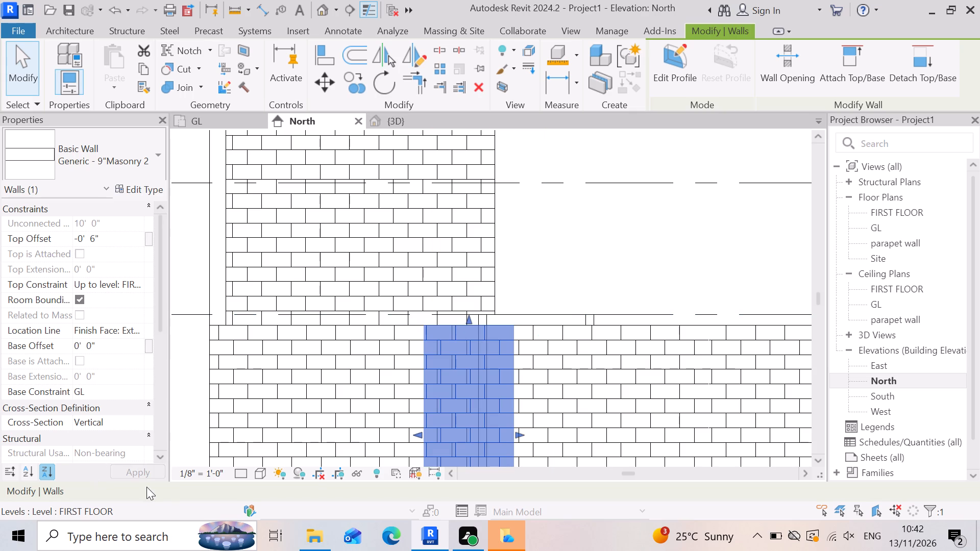
left_click(136, 472)
Constrain the wide brick-faced 9" wall still rising above FIRST FLOOR to FIRST FLOOR with a top offset of -6".
left_click(447, 245)
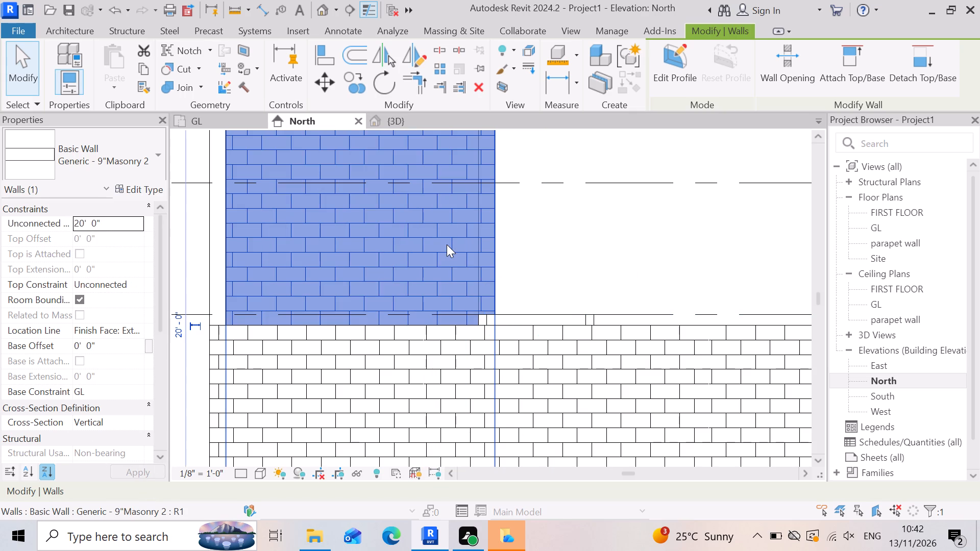
left_click(129, 284)
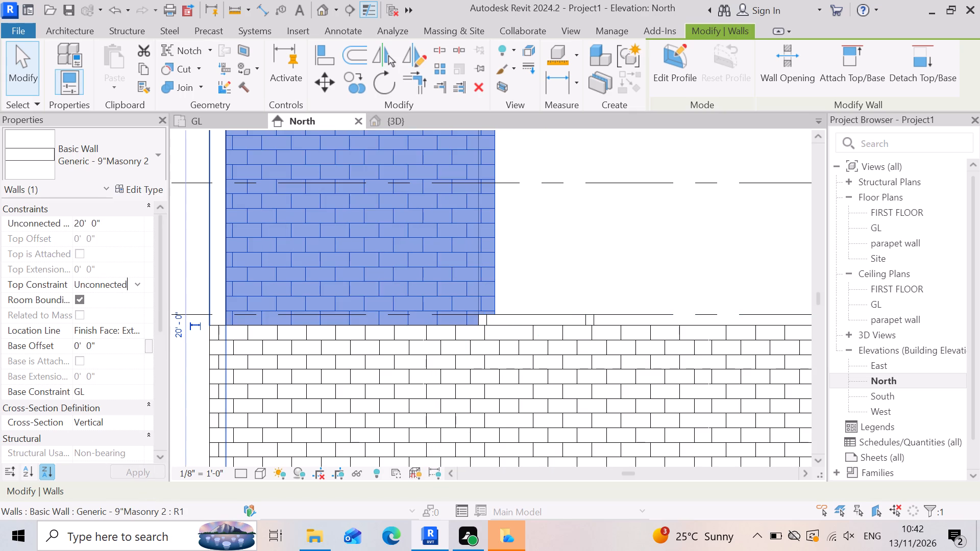
left_click(132, 283)
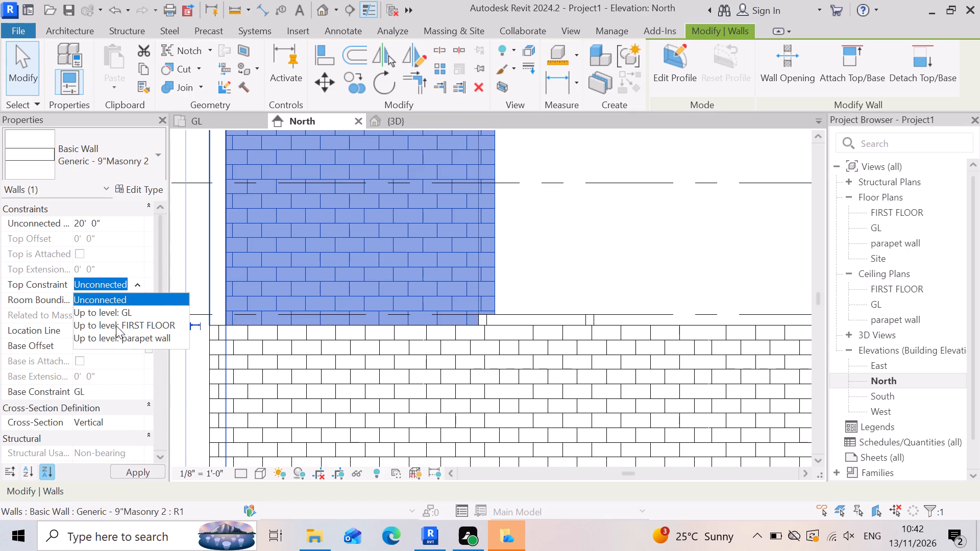
left_click(116, 325)
left_click(102, 238)
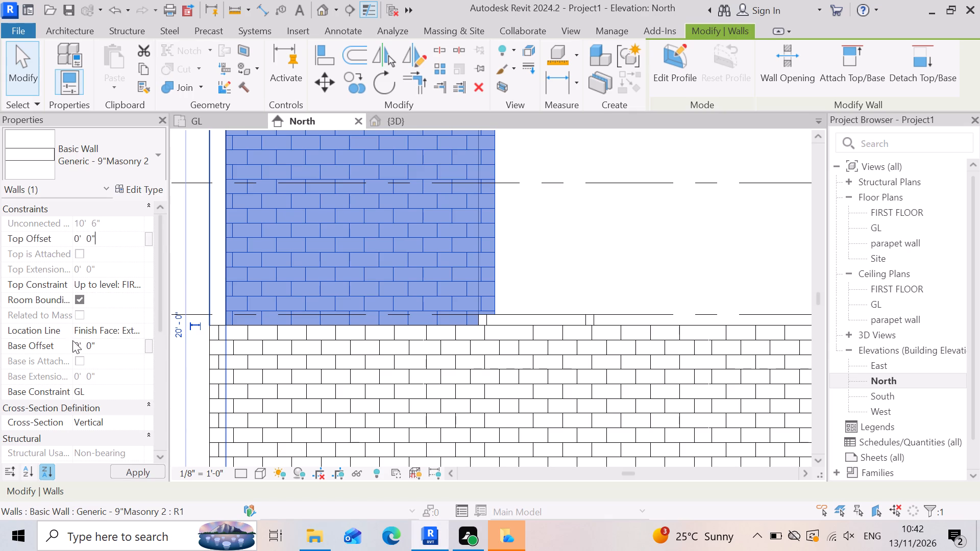
key("minus")
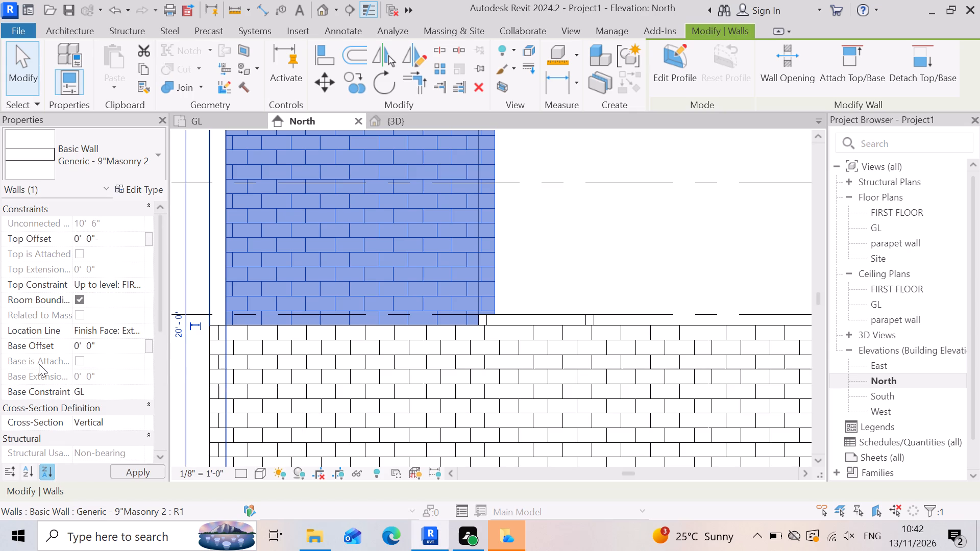
key("BackSpace")
key("BackSpace")
key("BackSpace")
key("BackSpace")
key("BackSpace")
key("BackSpace")
key("BackSpace")
key("BackSpace")
key("BackSpace")
key("BackSpace")
key("BackSpace")
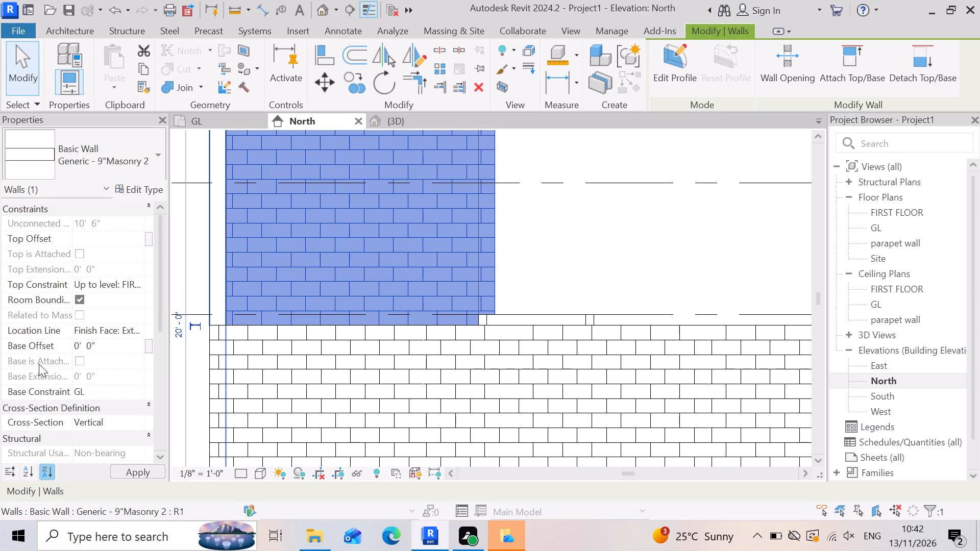
type("-6")
key("shift+quotedbl")
key("Return")
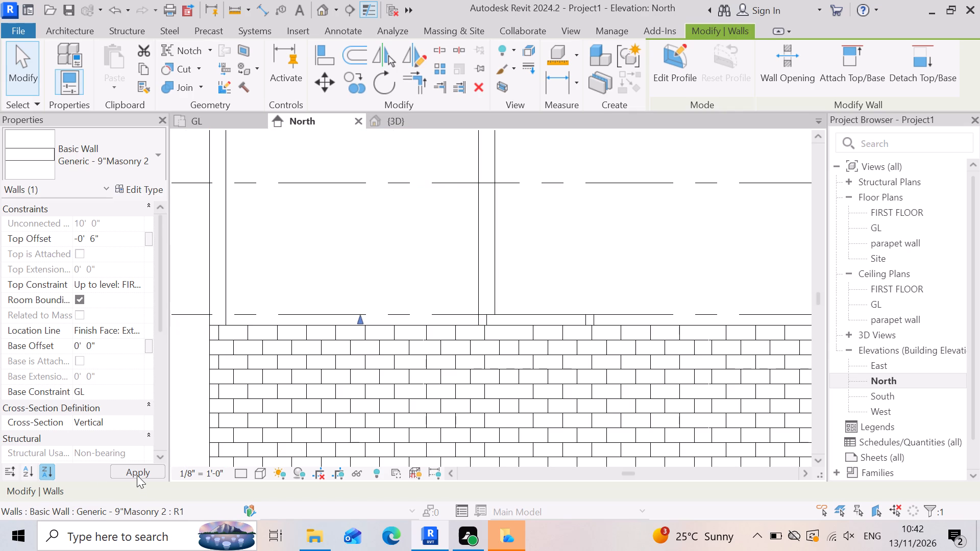
left_click(137, 475)
Constrain the free-standing end-on 9" wall strip above FIRST FLOOR nearest the level heads to FIRST FLOOR with a -6" top offset.
left_click(491, 251)
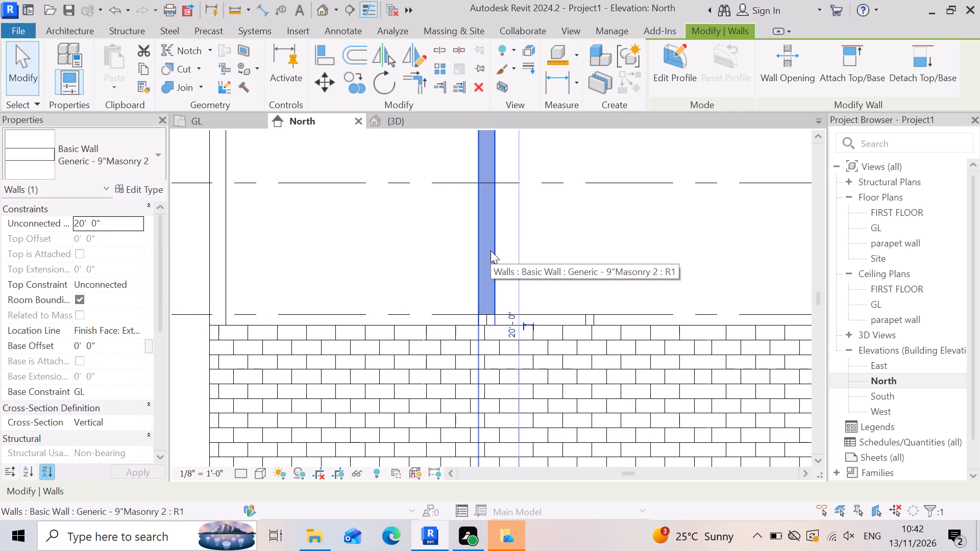
left_click(129, 279)
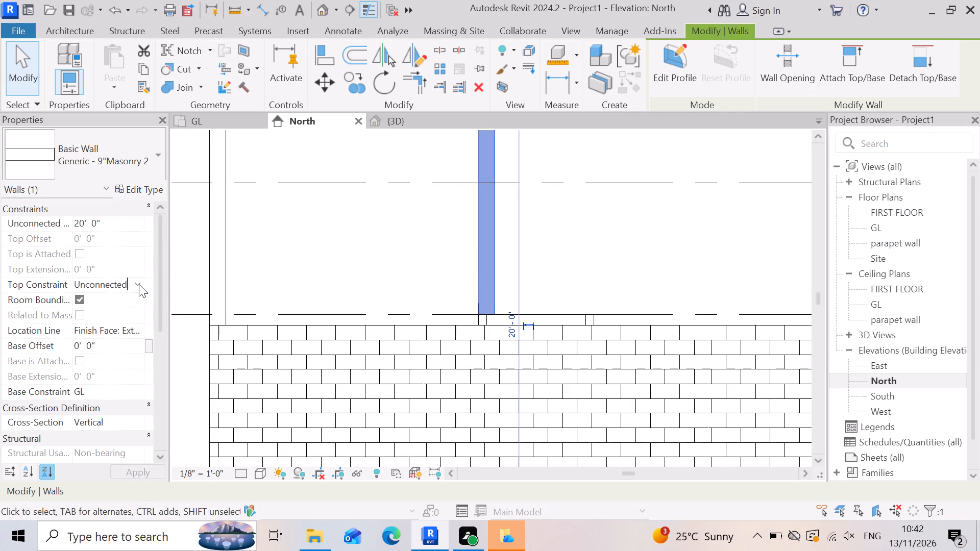
left_click(138, 281)
left_click(139, 324)
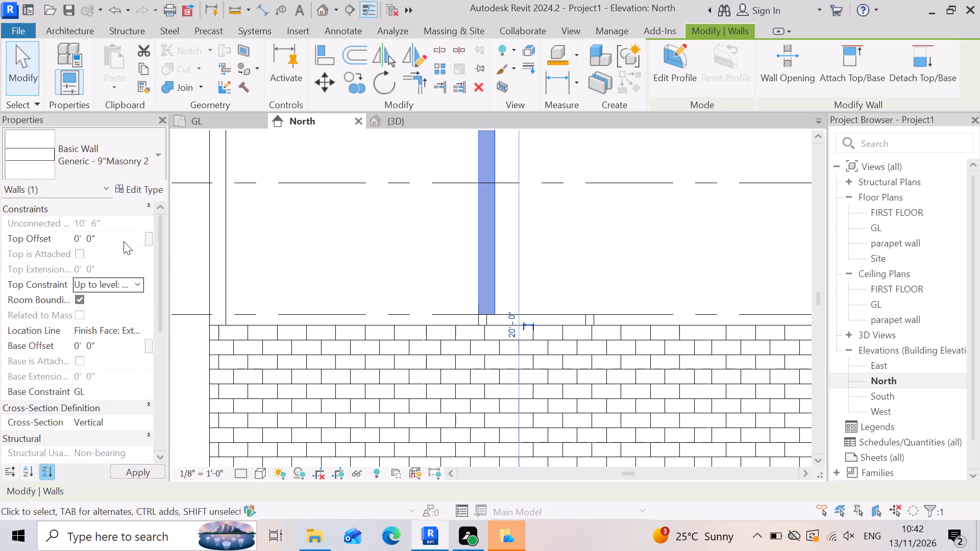
left_click(124, 241)
key("minus")
key("6")
key("shift+quotedbl")
key("Return")
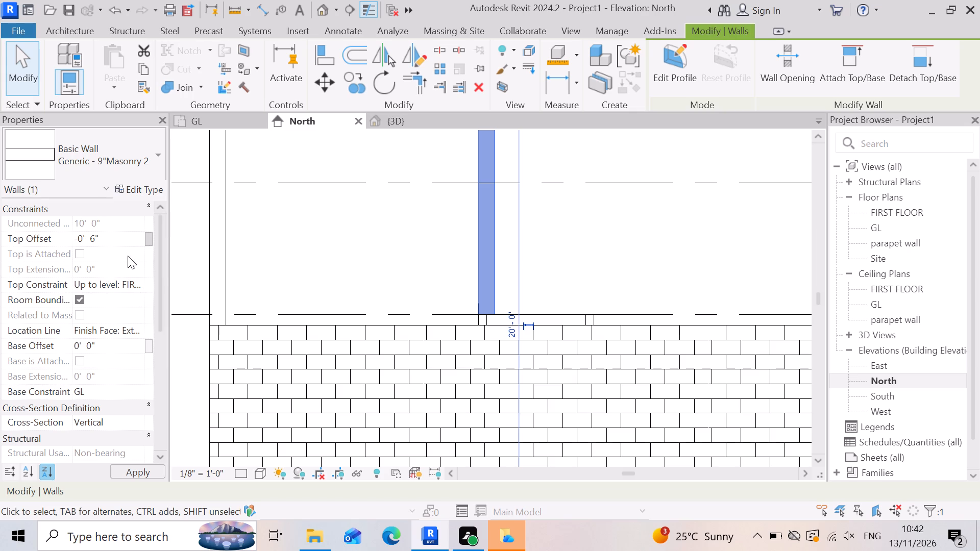
Apply the -6" top offset to the selected end-on 9" wall strip above FIRST FLOOR and deselect it.
left_click(134, 473)
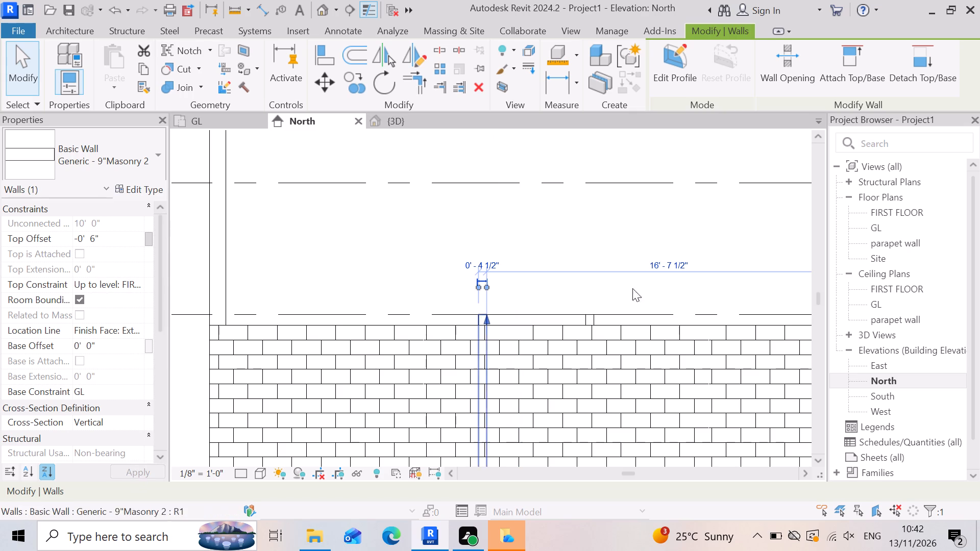
left_click(678, 273)
key("Escape")
Constrain the tall end-on 9" wall at the end of the brick face to FIRST FLOOR with a -6" top offset.
scroll(707, 279, "down", 4)
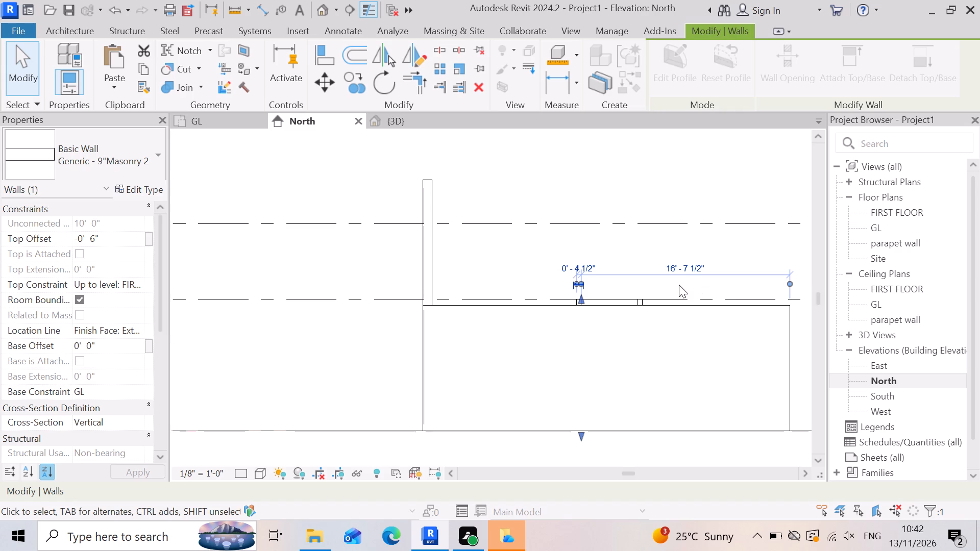
left_click(435, 268)
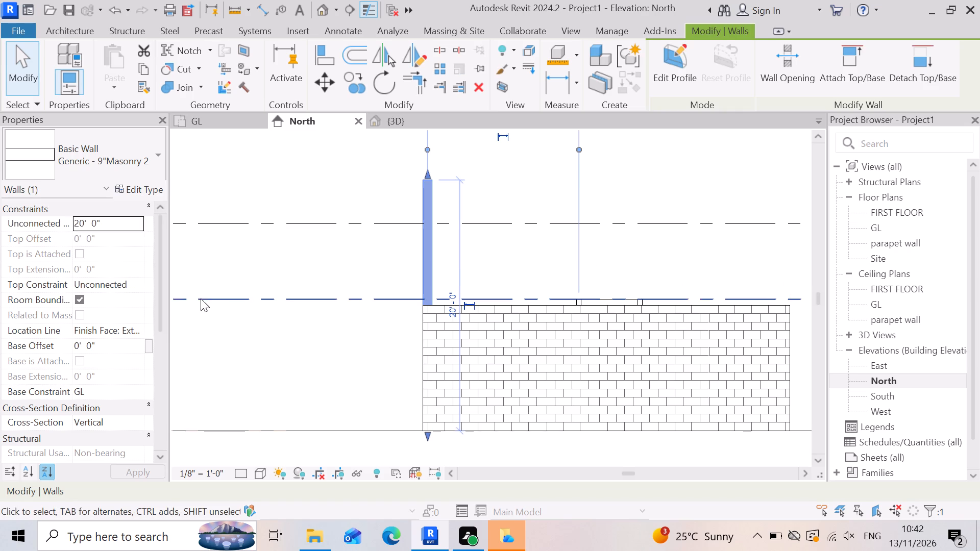
left_click(139, 286)
left_click(140, 326)
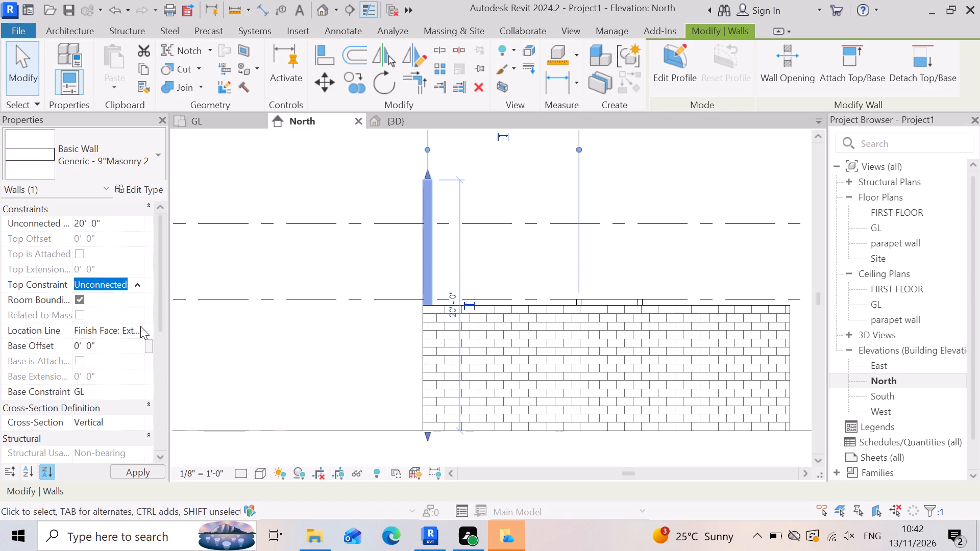
left_click(123, 240)
type("-6")
key("shift+quotedbl")
key("Return")
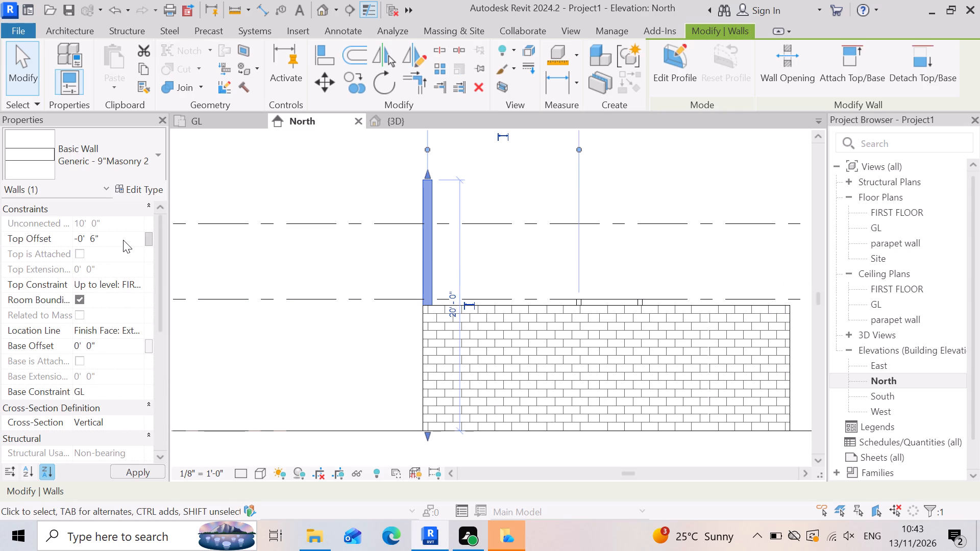
left_click(130, 467)
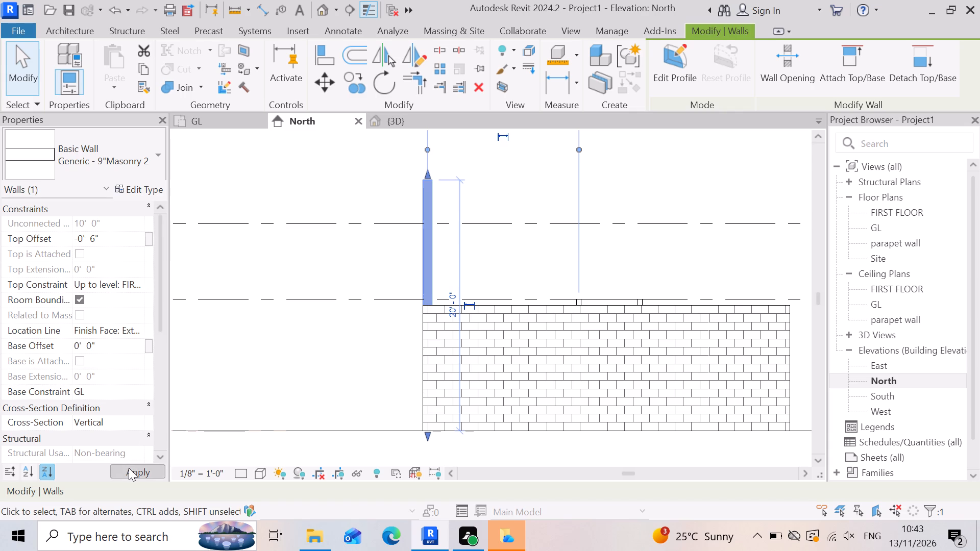
left_click(308, 345)
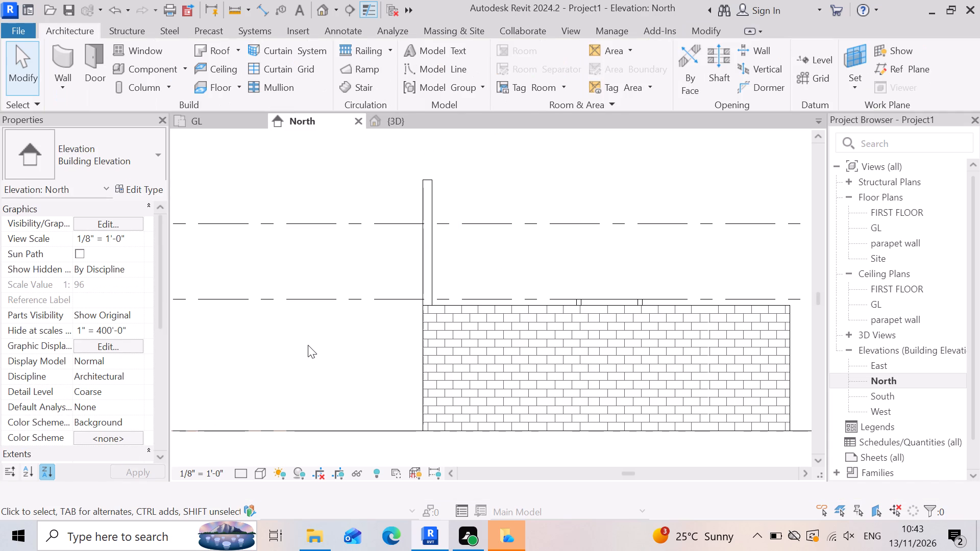
Constrain the next overlapping end-on 9" wall at the same end of the brick face to FIRST FLOOR with a -6" top offset.
left_click(428, 262)
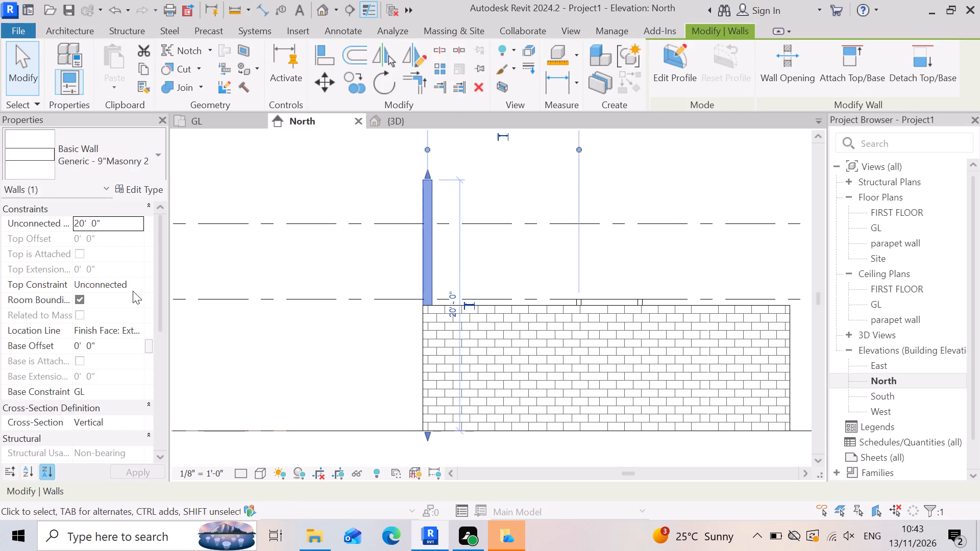
left_click(140, 287)
left_click(147, 323)
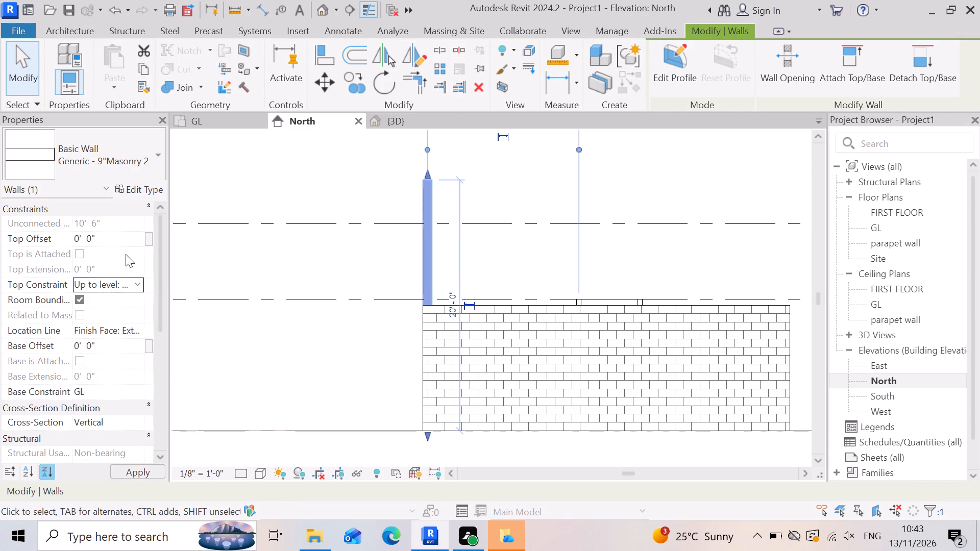
left_click(122, 241)
type("-6")
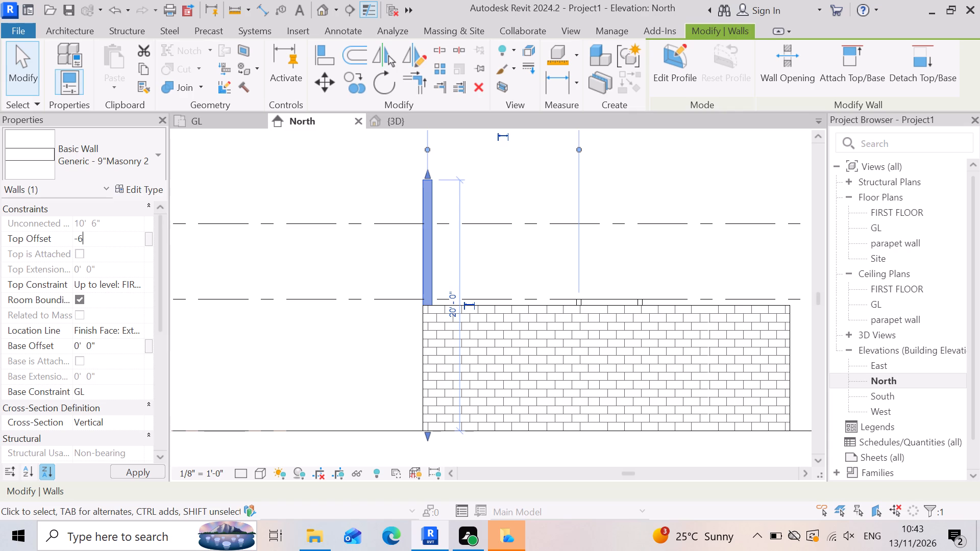
key("shift+quotedbl")
key("Return")
left_click(121, 459)
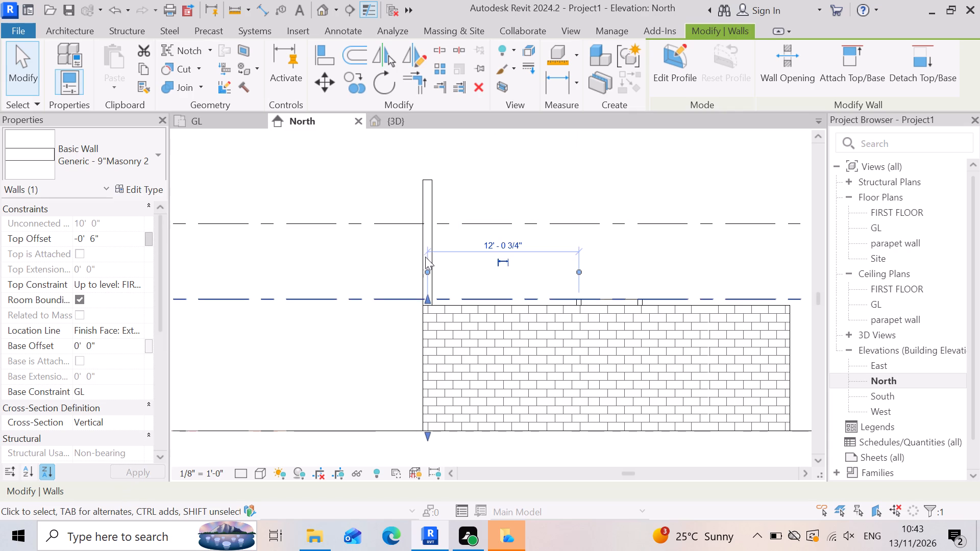
Constrain the last end-on 9" wall rising above the end of the brick face to FIRST FLOOR with a -6" top offset.
left_click(430, 250)
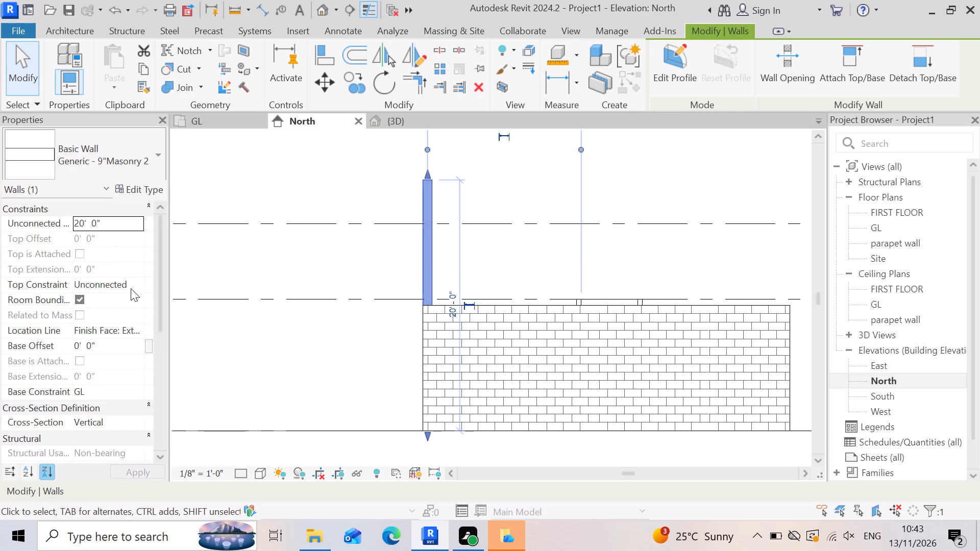
left_click(134, 287)
left_click(149, 322)
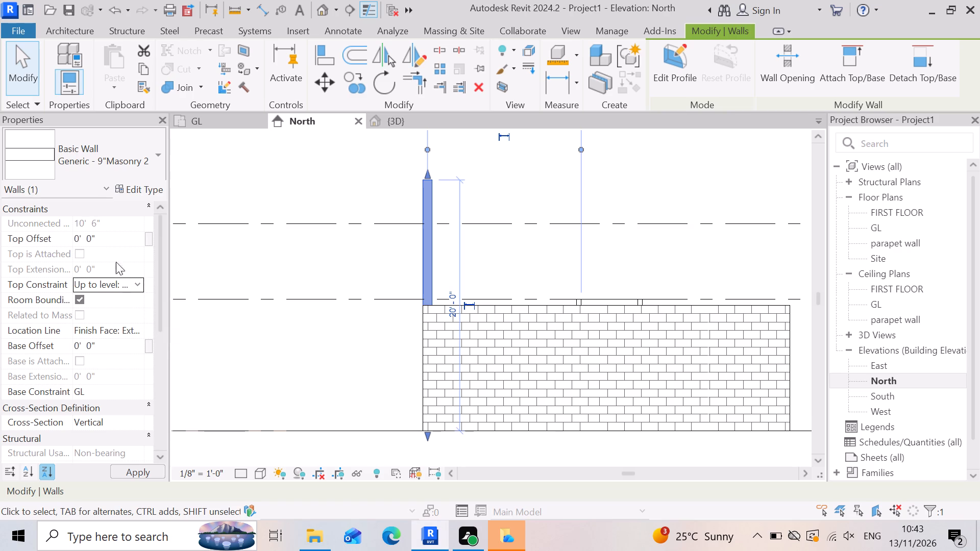
left_click(112, 240)
type("-6")
key("shift+quotedbl")
key("Return")
left_click(135, 468)
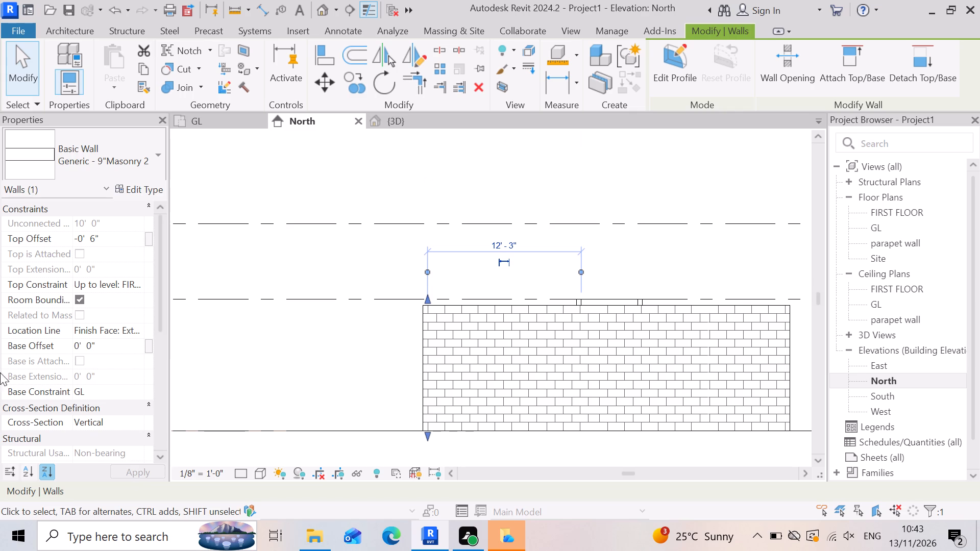
Switch to the 3D view and set its visual style to Realistic, dismissing the save reminder.
left_click(432, 118)
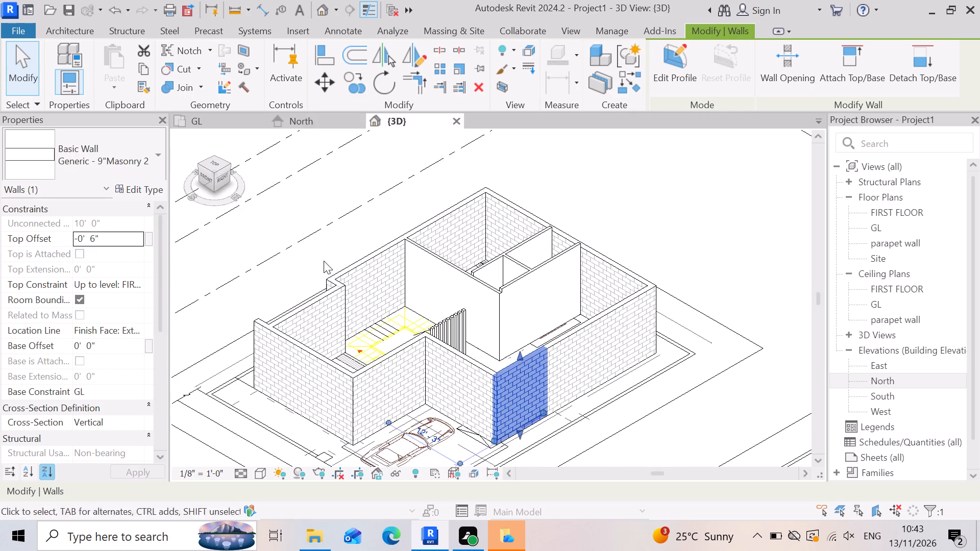
scroll(505, 363, "down", 3)
scroll(481, 389, "up", 3)
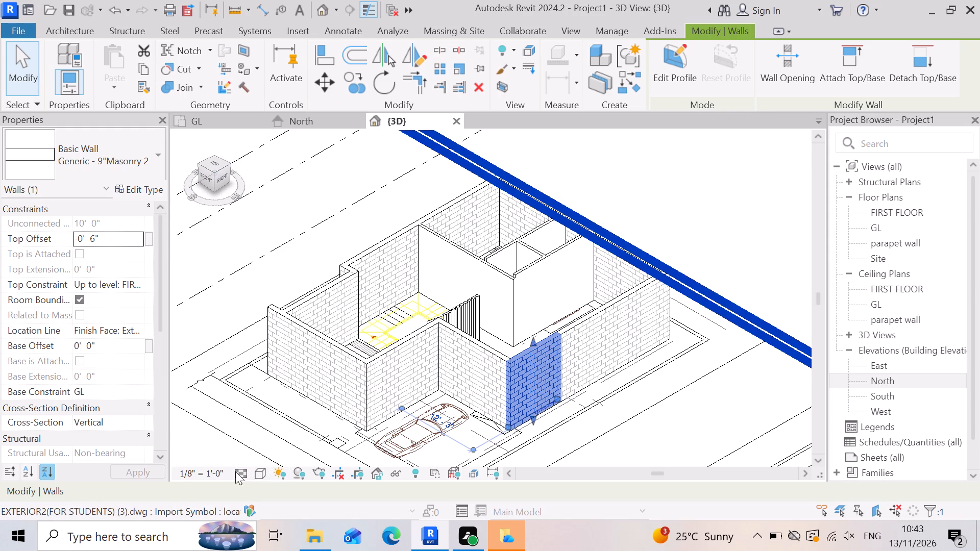
left_click(257, 470)
left_click(277, 463)
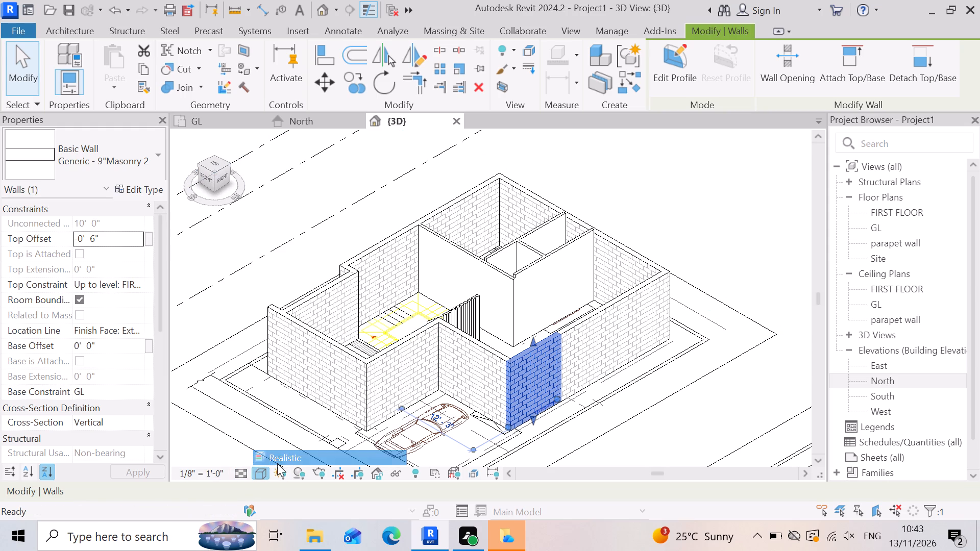
left_click(612, 139)
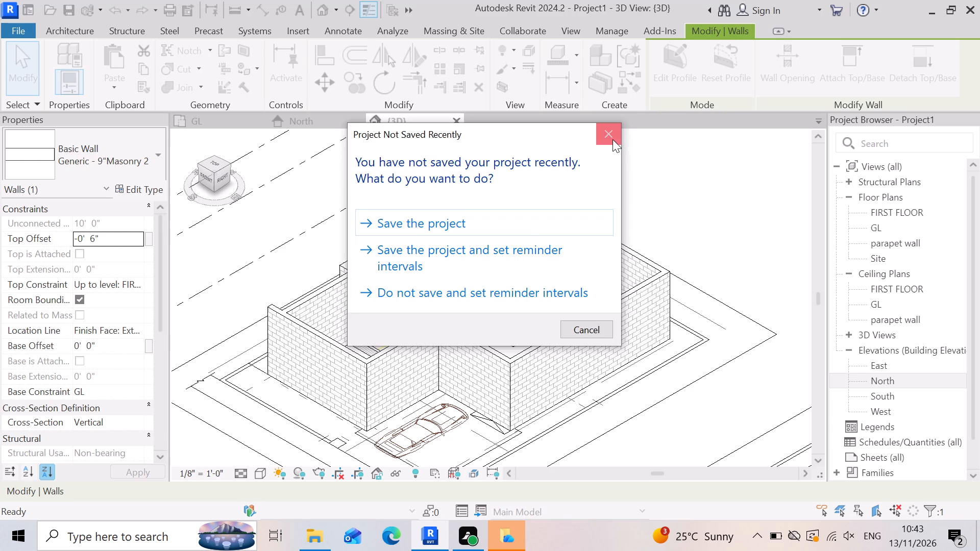
Examine the wall tops in 3D around the row of slender 4.5" posts, the adjoining brick walls and the 4.5" partitions.
scroll(471, 329, "up", 6)
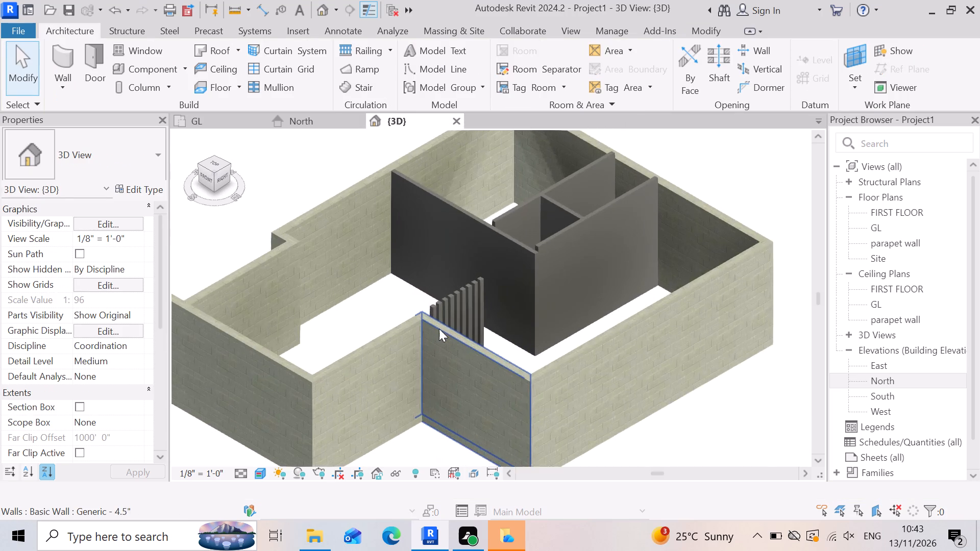
scroll(439, 329, "up", 9)
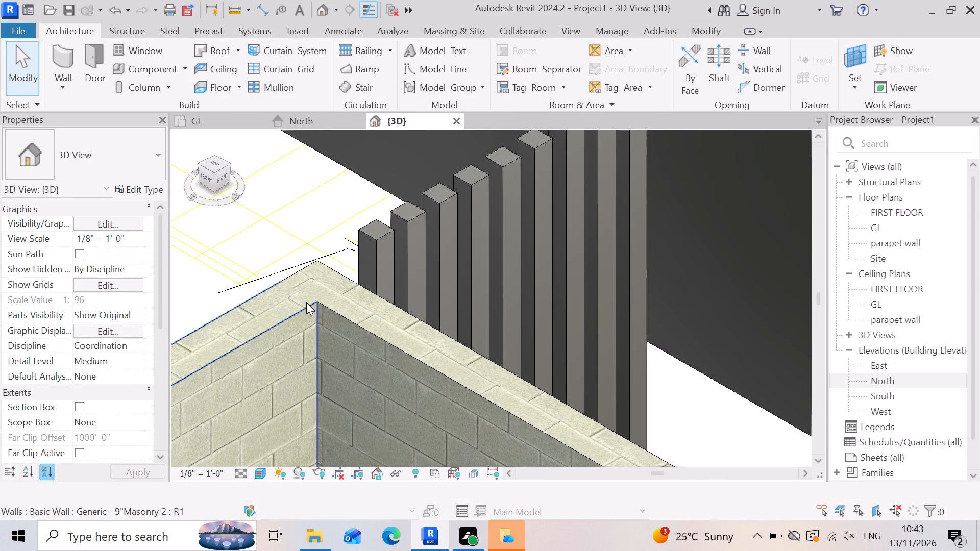
scroll(391, 247, "up", 4)
scroll(465, 329, "down", 5)
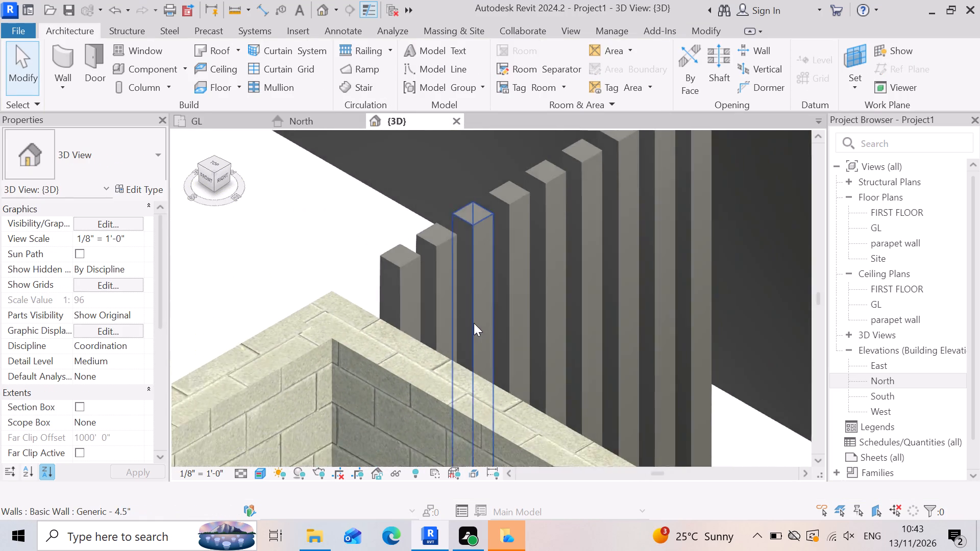
scroll(474, 323, "down", 5)
scroll(596, 322, "down", 6)
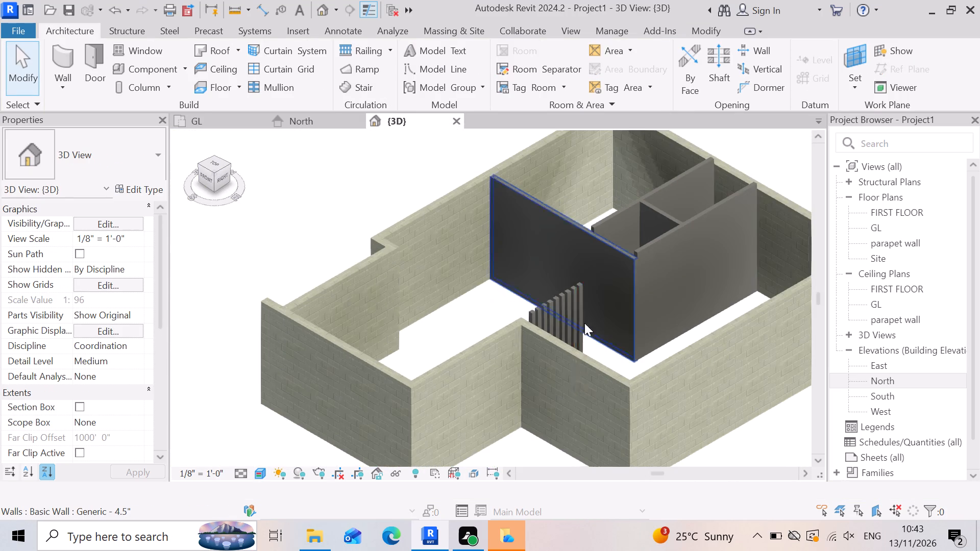
scroll(401, 346, "up", 2)
scroll(449, 337, "up", 3)
scroll(543, 349, "down", 3)
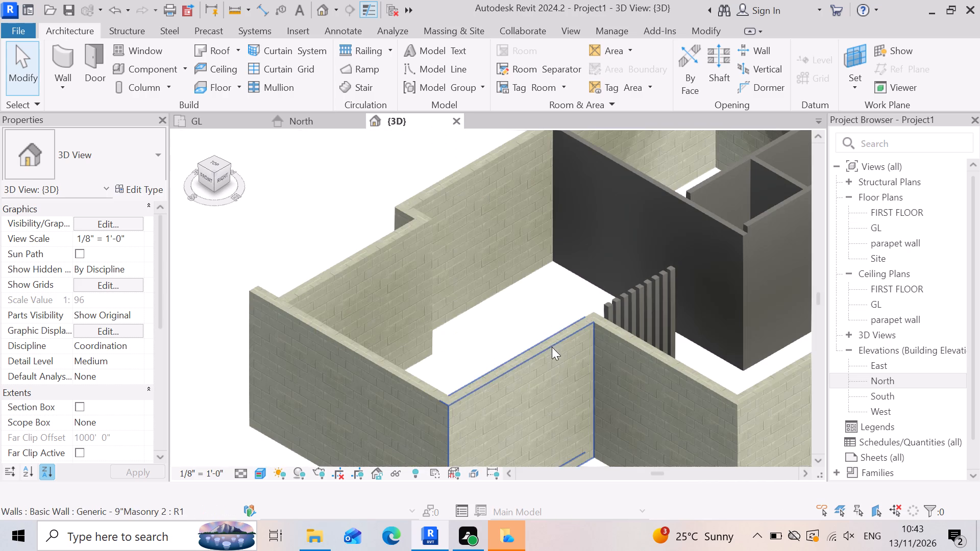
scroll(677, 397, "up", 2)
scroll(669, 366, "down", 2)
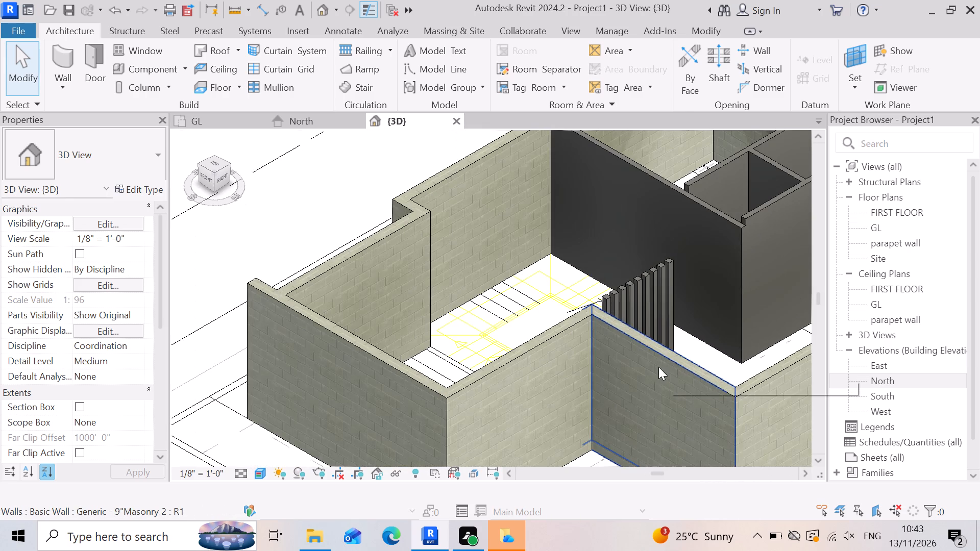
scroll(725, 201, "up", 4)
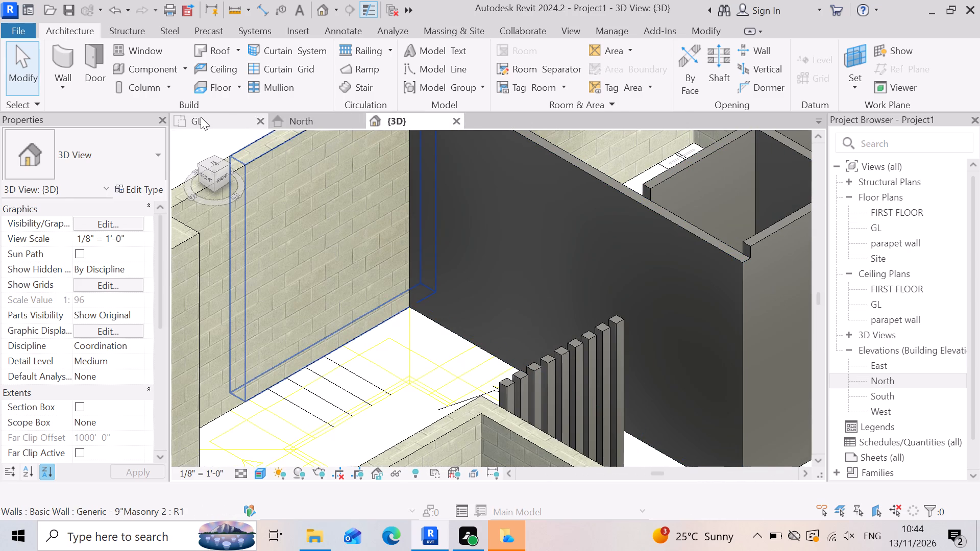
Inspect the 4.5" partition walls around the powder room and guest bedroom in the GL floor plan.
left_click(215, 114)
scroll(594, 275, "up", 4)
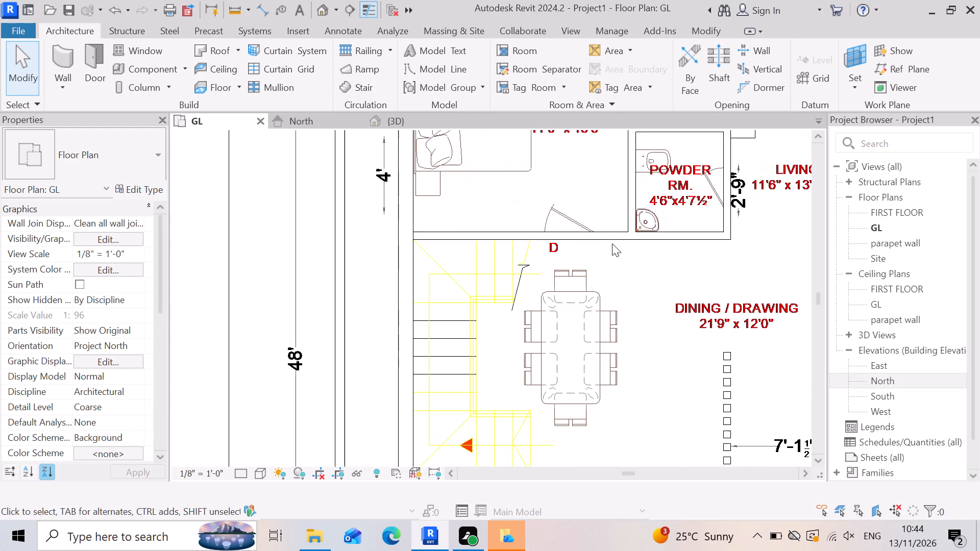
left_click(599, 238)
left_click(635, 213)
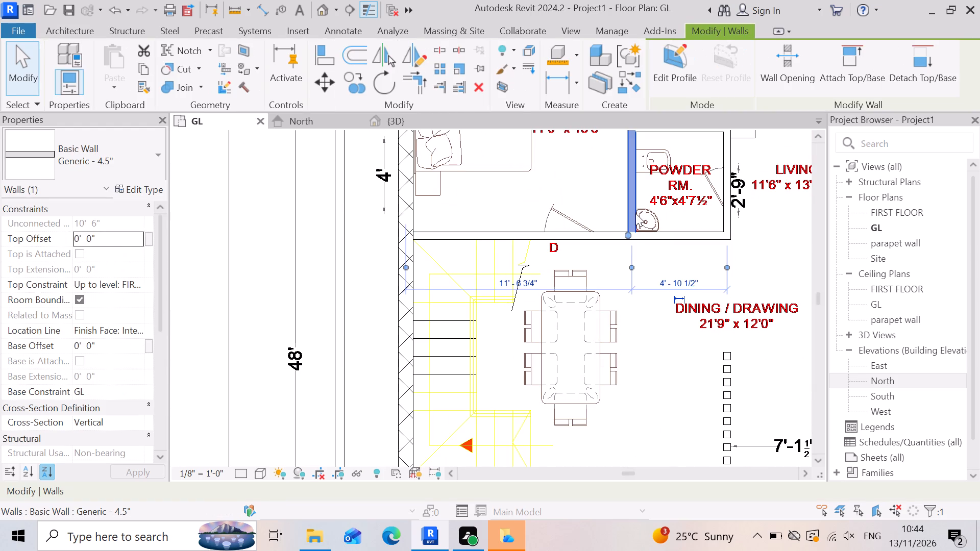
scroll(653, 285, "up", 7)
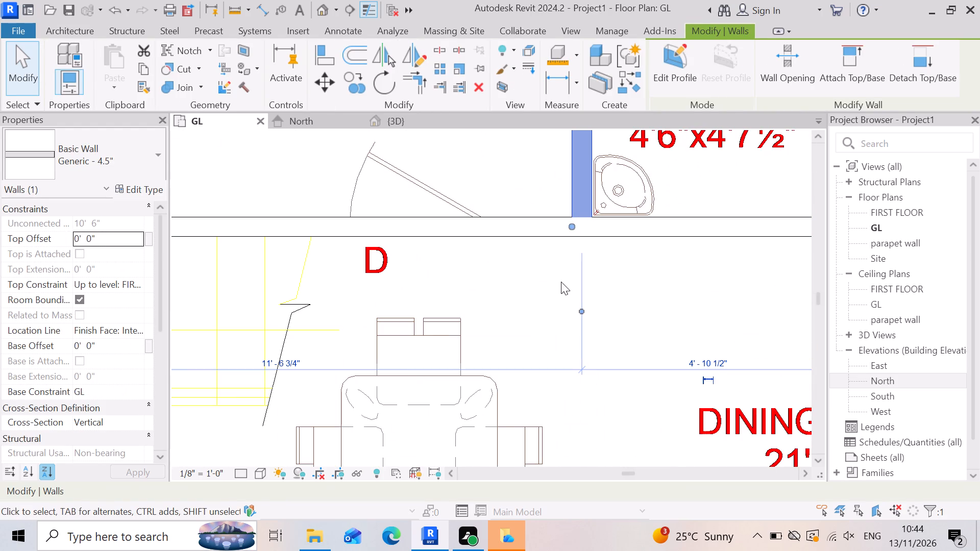
left_click(561, 282)
scroll(643, 243, "down", 6)
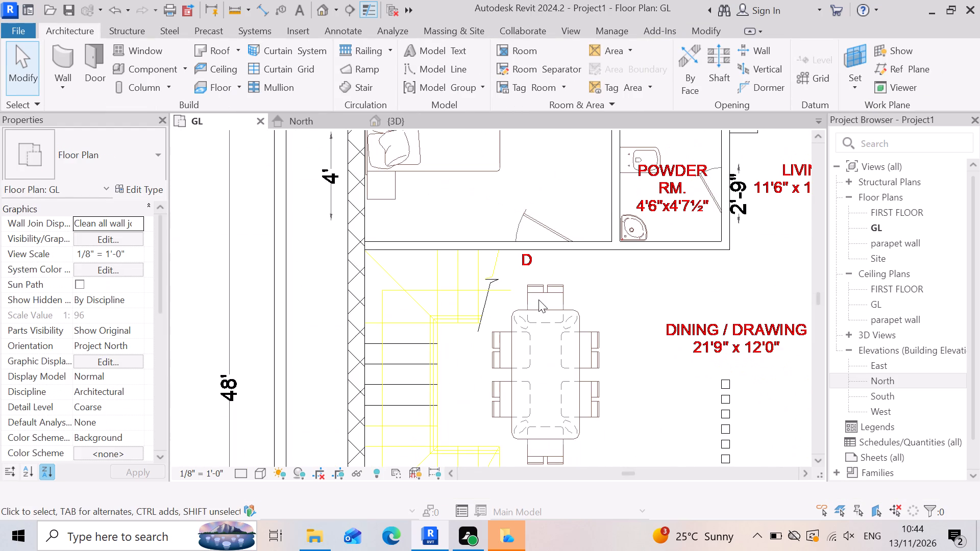
scroll(538, 299, "down", 3)
scroll(397, 263, "up", 2)
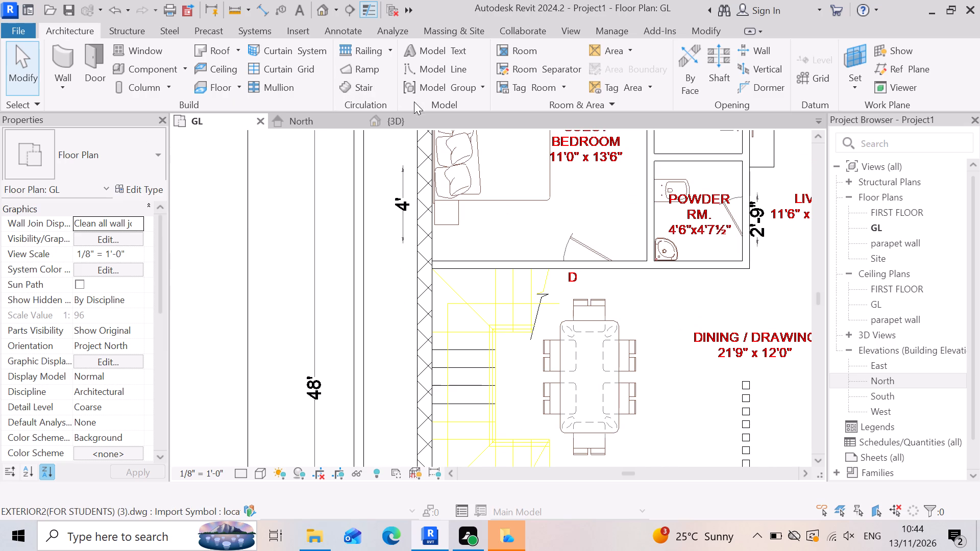
In the 3D view, set a -6" top offset on the 4.5" partition between the powder room/toilet and the living room.
left_click(416, 121)
scroll(599, 344, "down", 4)
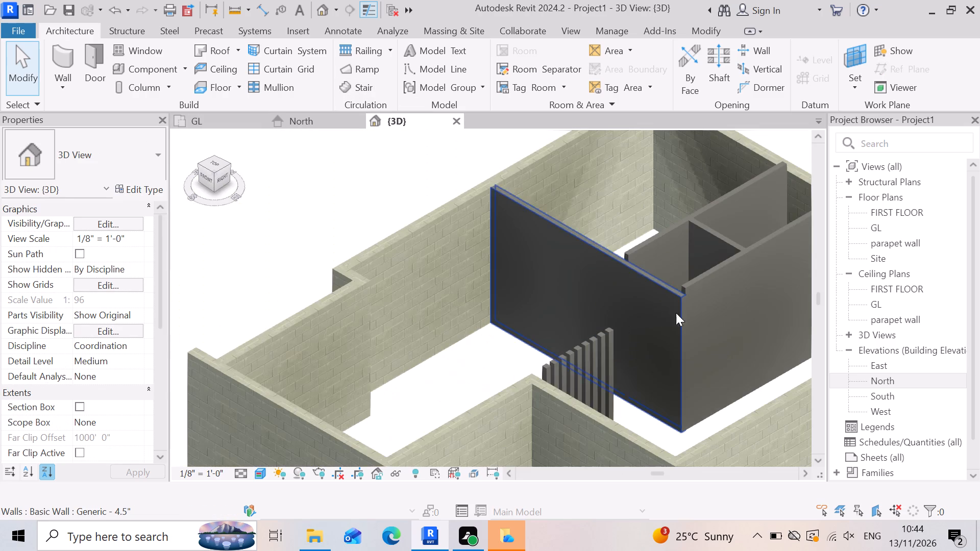
left_click(715, 303)
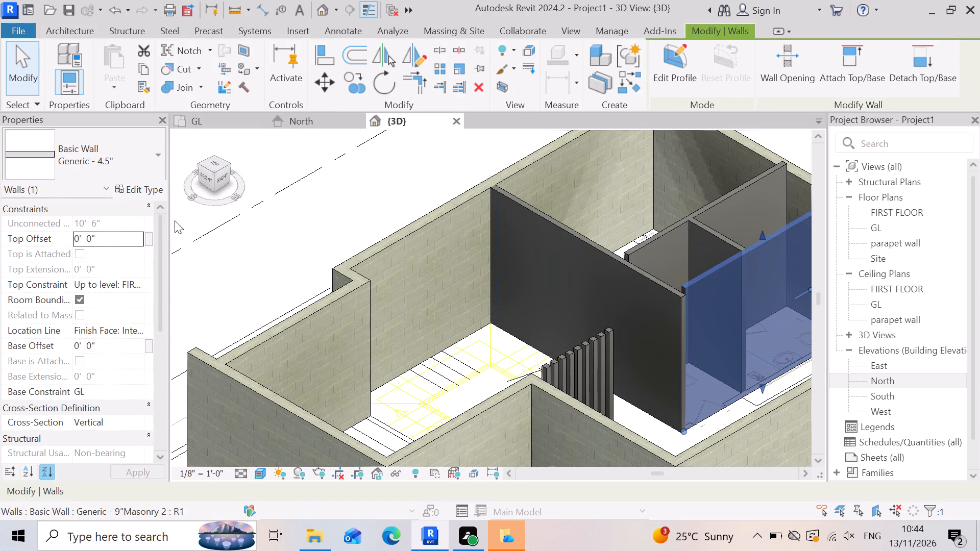
left_click(108, 238)
key("minus")
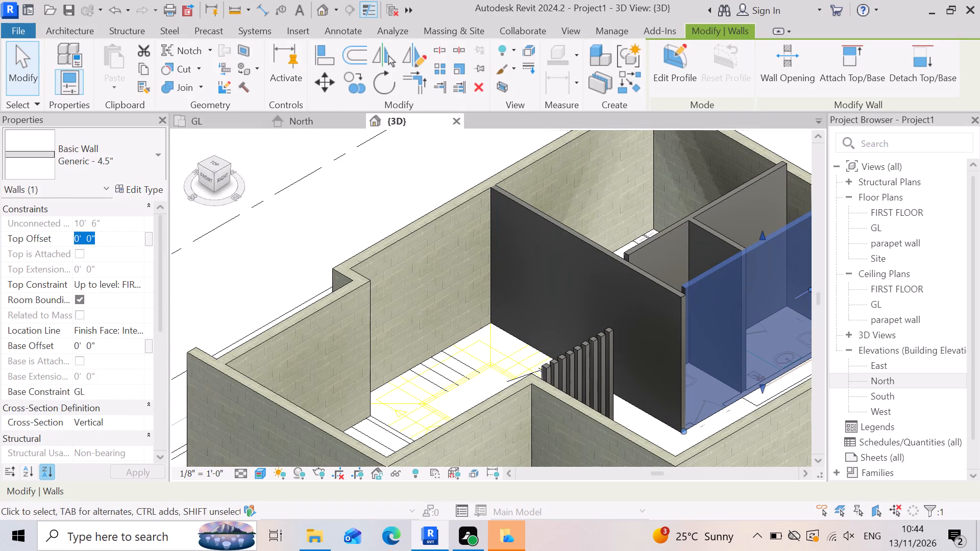
key("6")
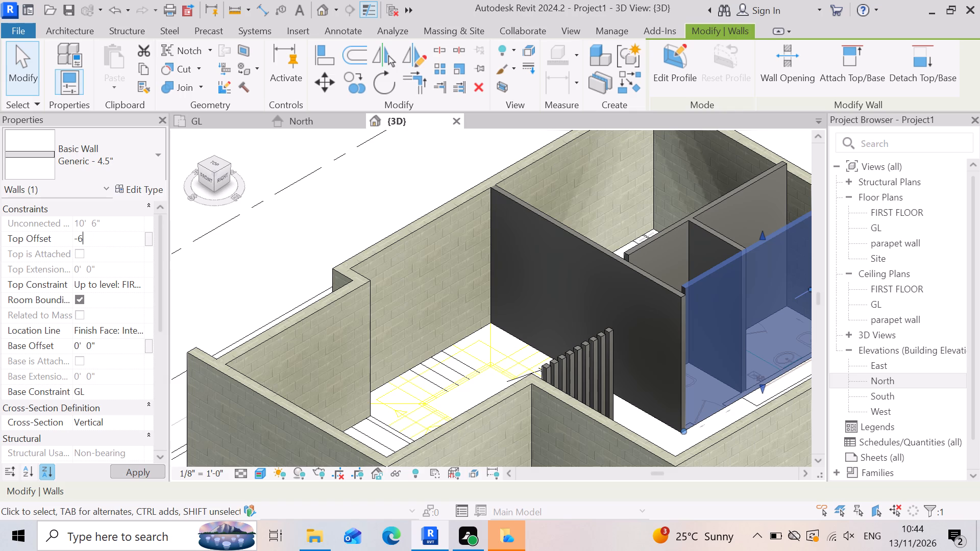
key("shift+quotedbl")
key("Return")
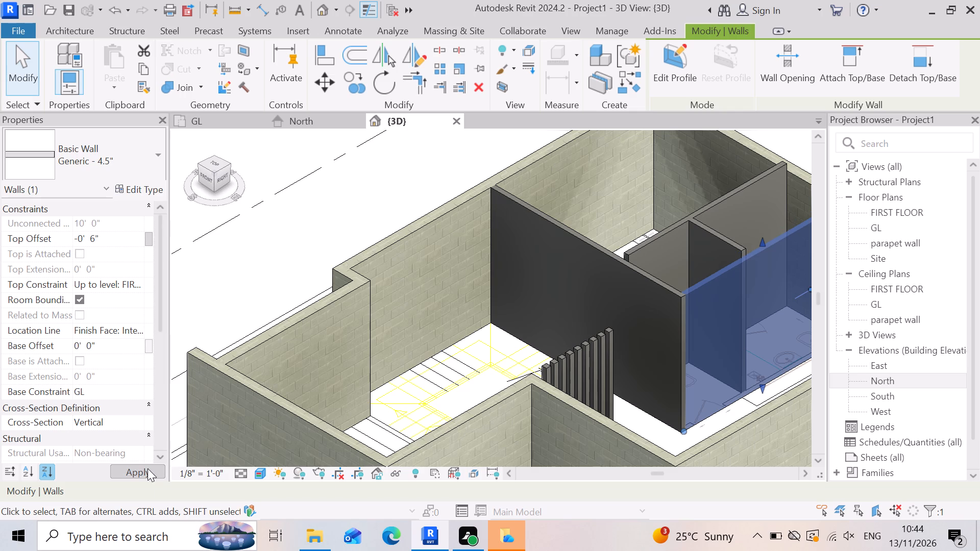
scroll(514, 310, "down", 5)
left_click(761, 437)
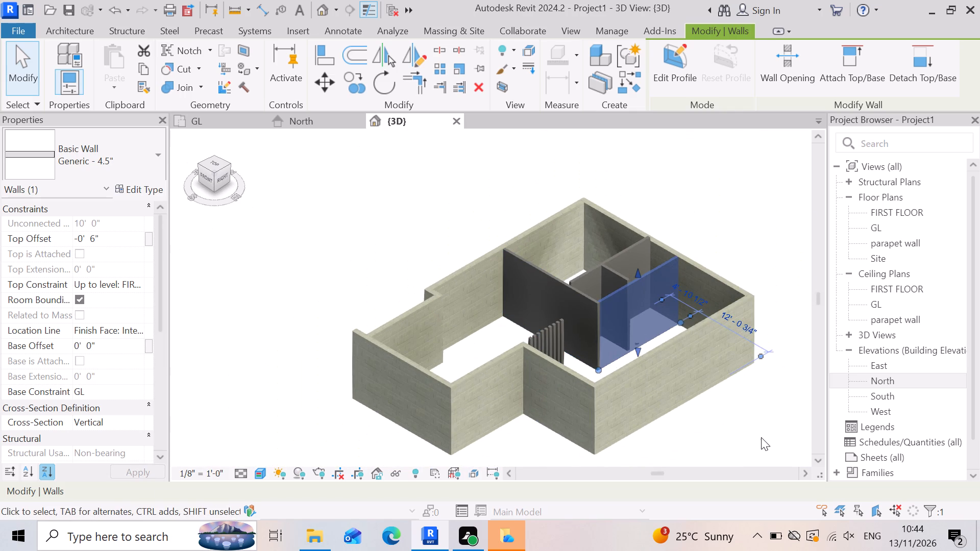
Set a -6" top offset on the 4.5" partition between the guest bedroom and the powder room/toilet.
scroll(563, 285, "up", 6)
scroll(668, 271, "up", 3)
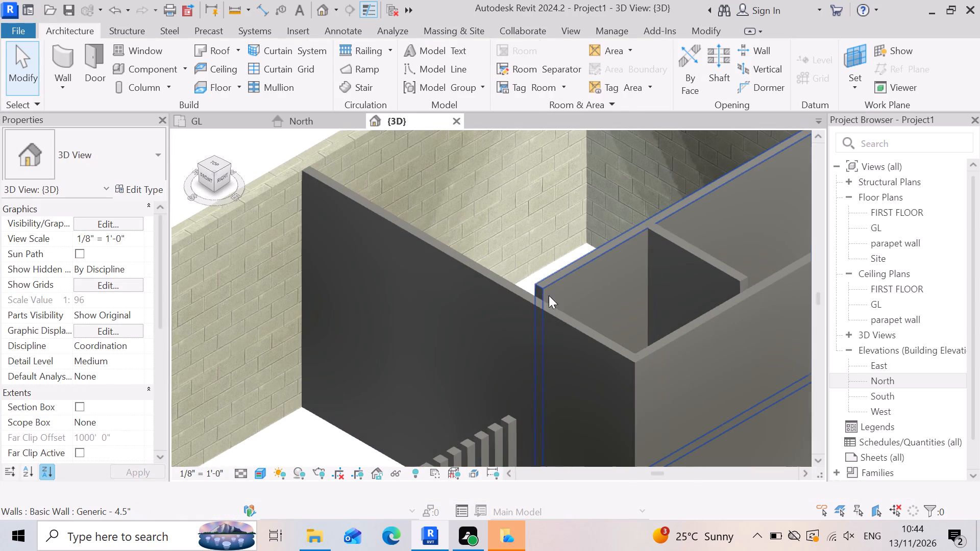
left_click(577, 272)
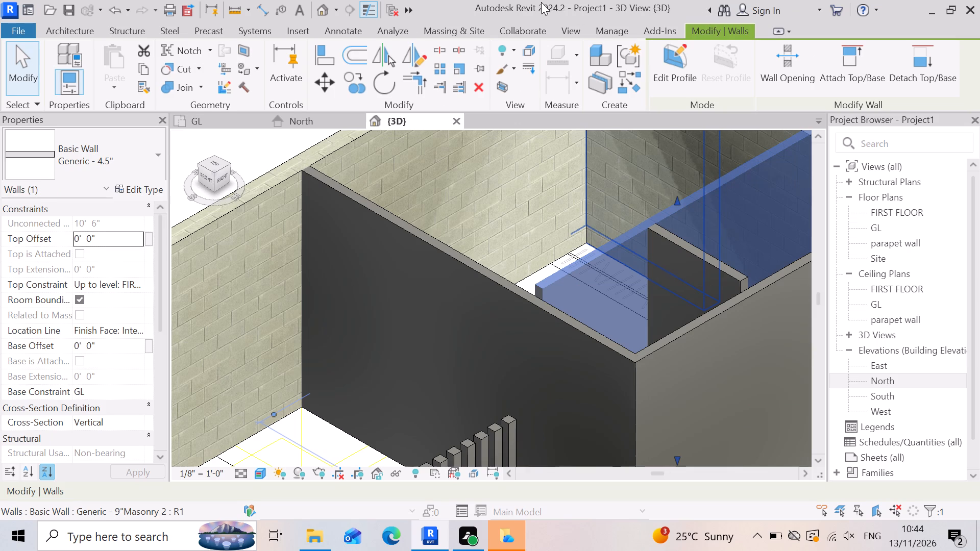
left_click(101, 237)
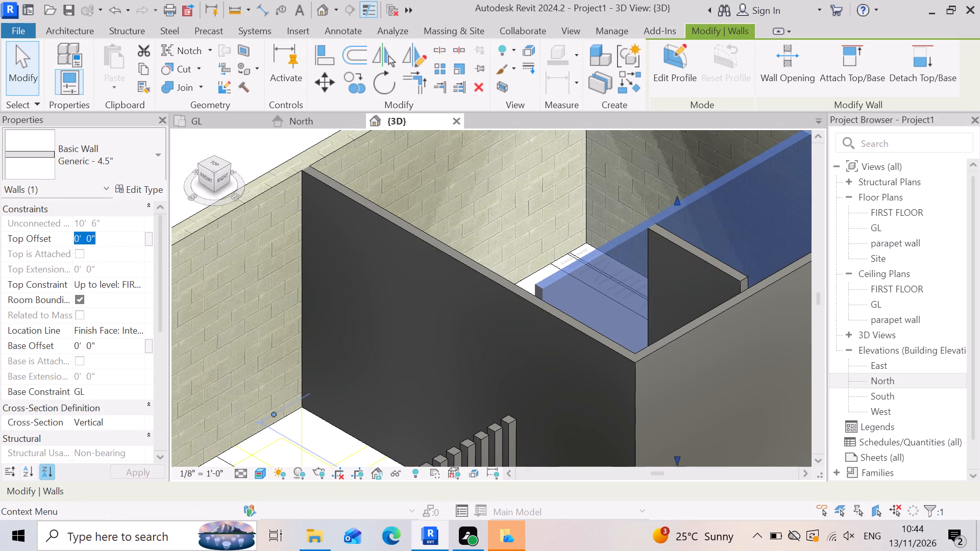
type("-6")
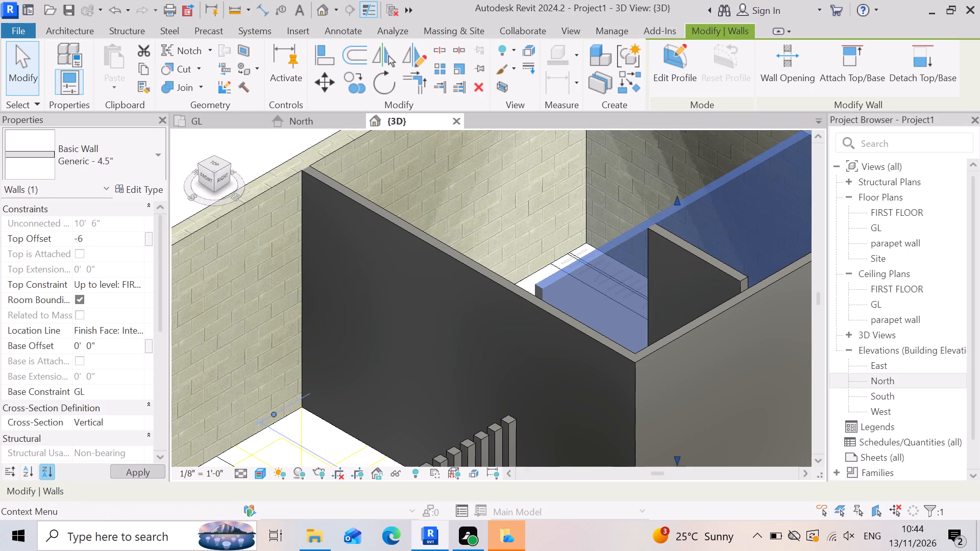
key("shift+quotedbl")
key("Return")
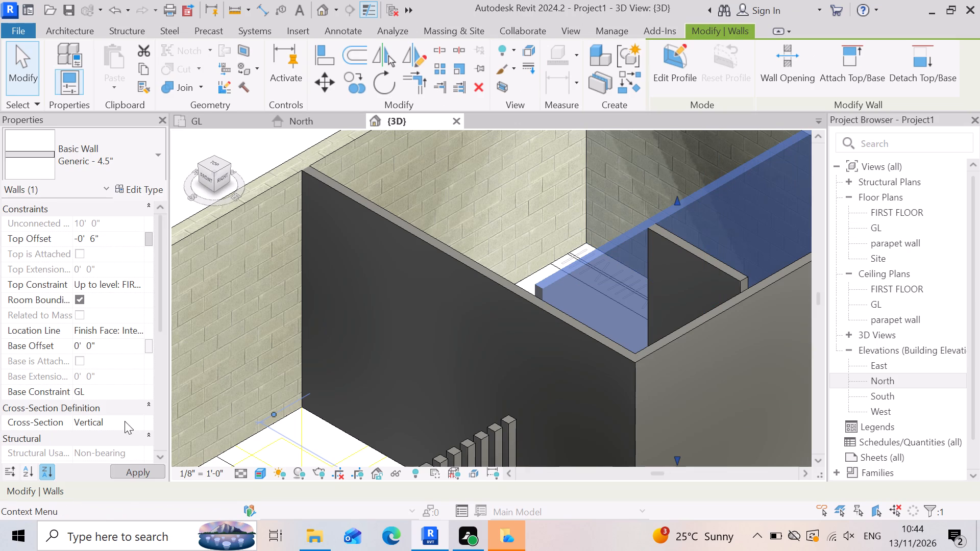
left_click(130, 478)
scroll(474, 386, "down", 7)
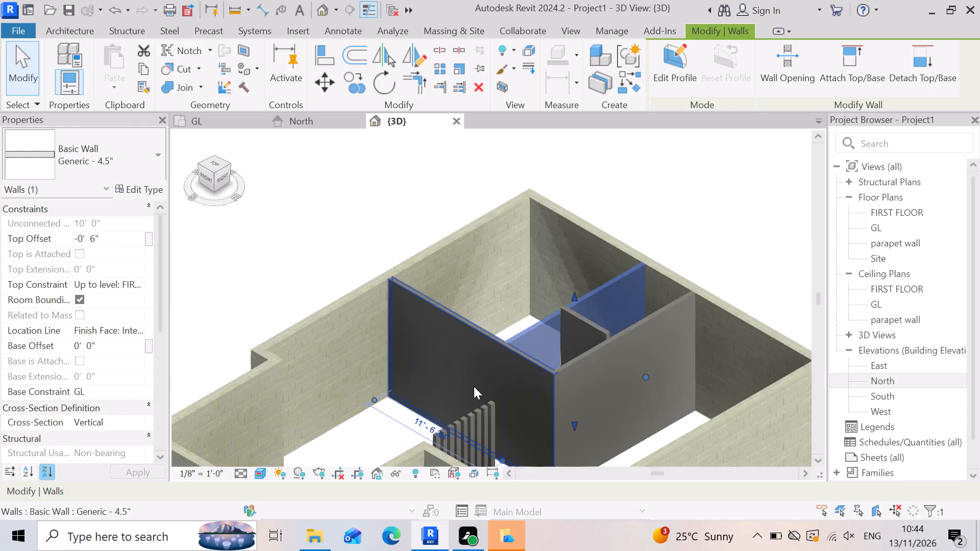
left_click(723, 284)
Set a -6" top offset on the short 4.5" cross wall separating the powder room from the toilet.
scroll(518, 388, "up", 4)
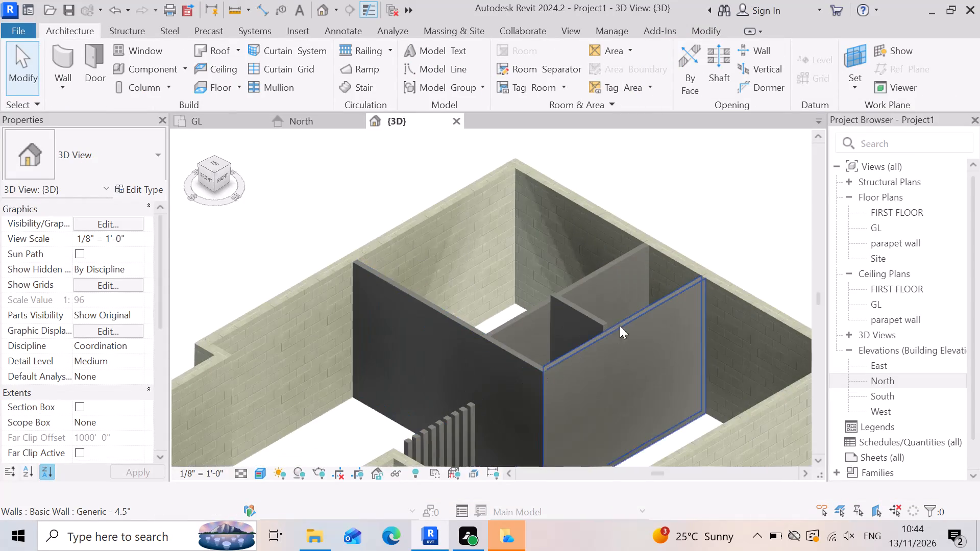
scroll(620, 325, "up", 4)
left_click(529, 291)
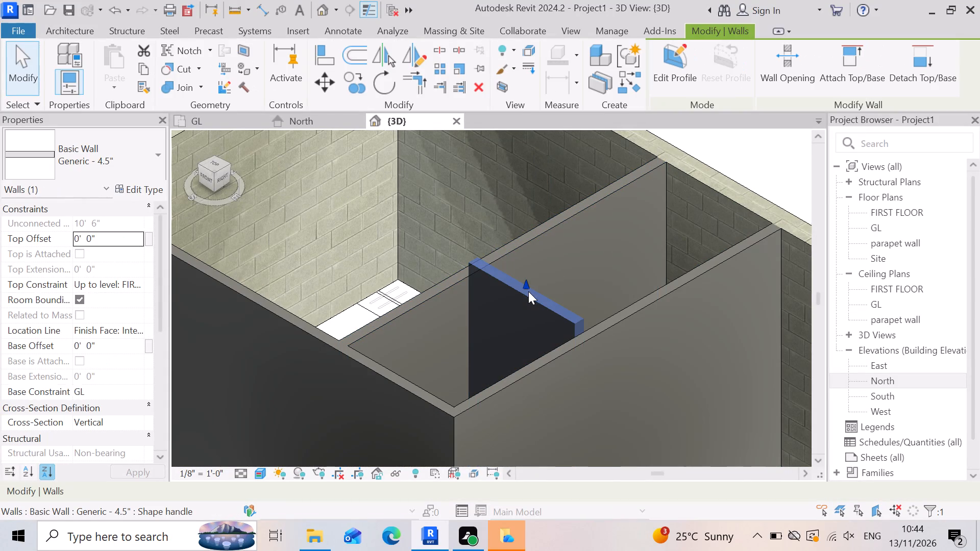
double_click(133, 238)
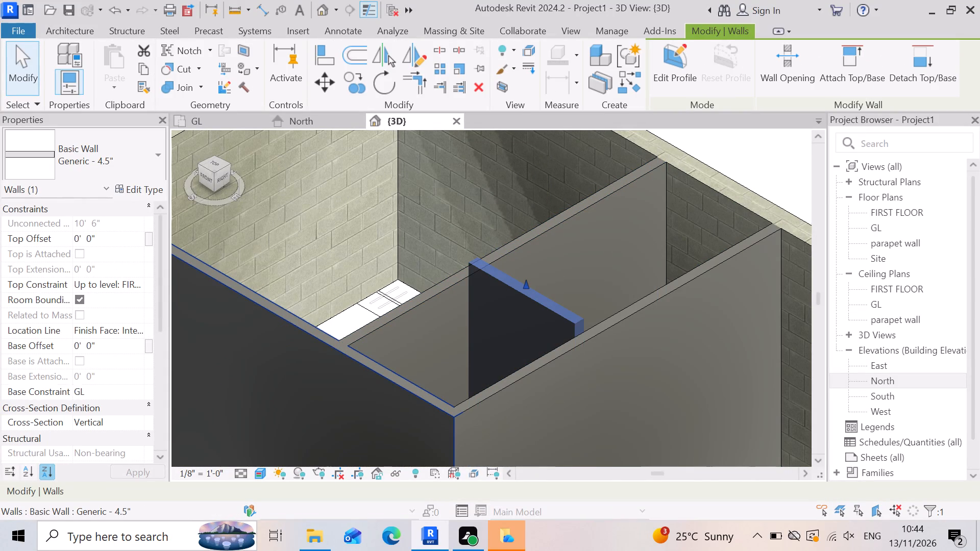
key("BackSpace")
key("BackSpace")
key("BackSpace")
key("BackSpace")
key("BackSpace")
key("BackSpace")
key("BackSpace")
key("BackSpace")
key("BackSpace")
key("BackSpace")
key("BackSpace")
key("BackSpace")
key("BackSpace")
key("BackSpace")
key("BackSpace")
type("-6")
key("shift+quotedbl")
key("Return")
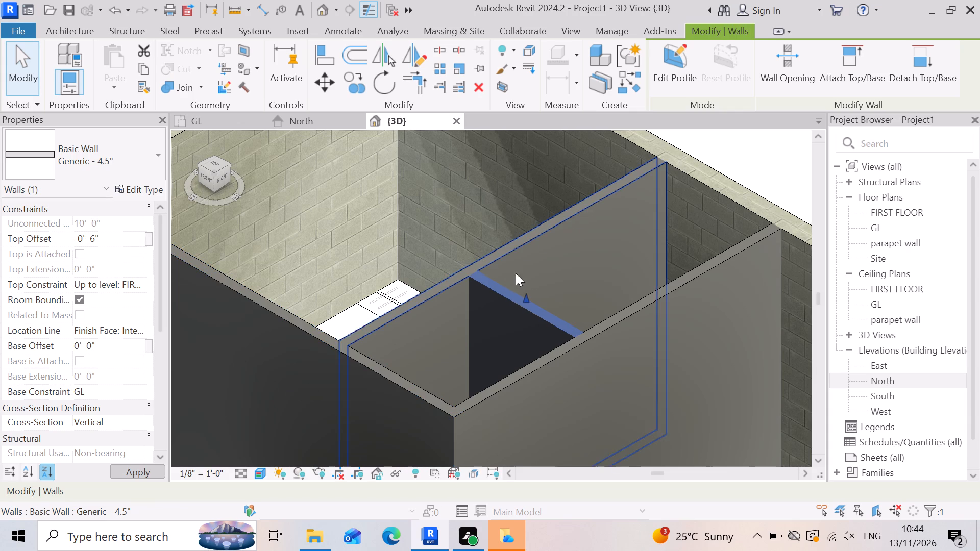
scroll(502, 279, "down", 7)
left_click(760, 267)
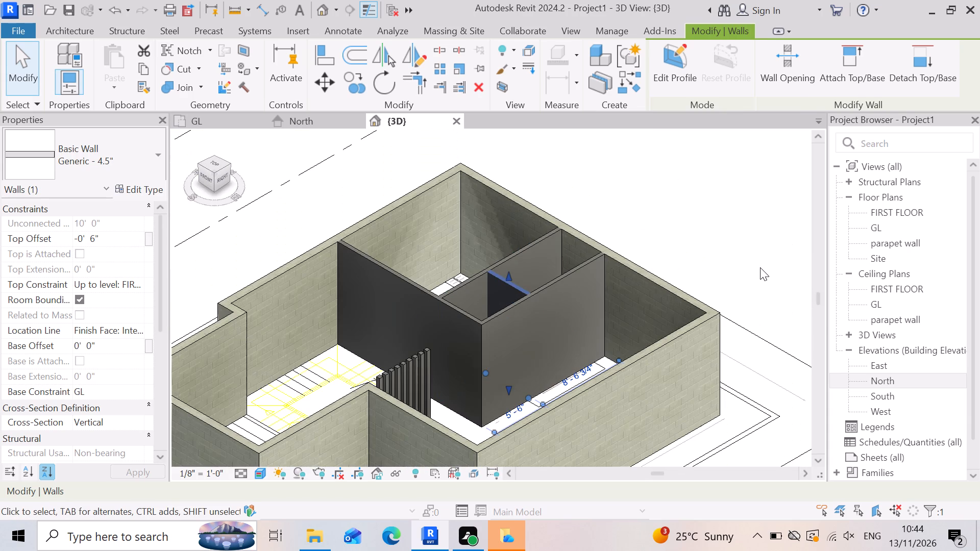
Examine the wall tops in 3D across the 4.5" partitions, the row of slender posts and the surrounding brick walls.
scroll(487, 300, "up", 3)
scroll(575, 225, "down", 2)
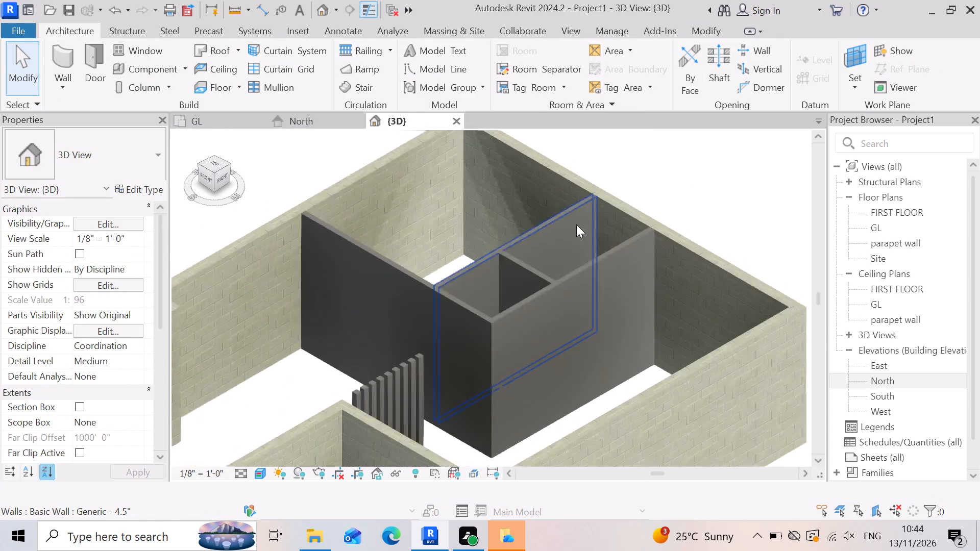
scroll(576, 224, "down", 1)
scroll(480, 303, "down", 3)
scroll(409, 368, "up", 3)
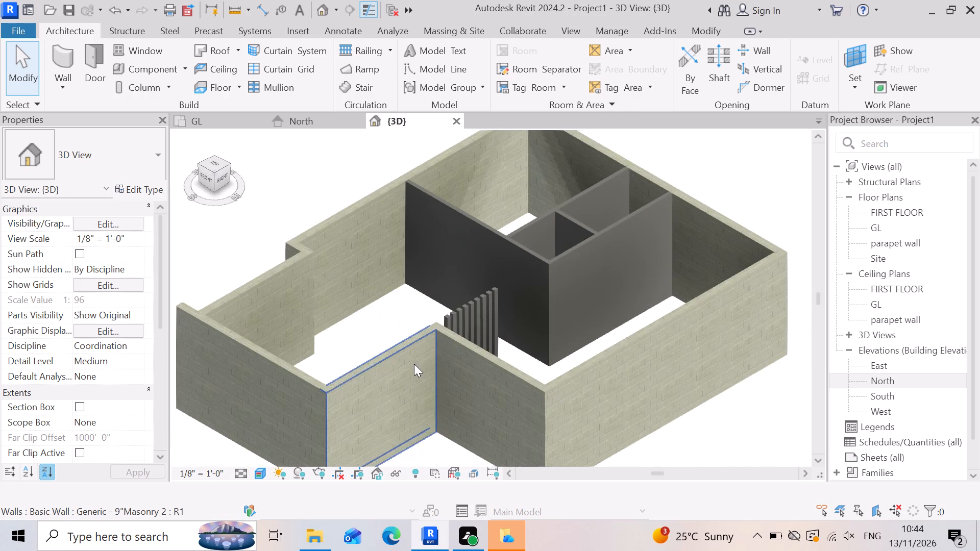
scroll(499, 321, "up", 9)
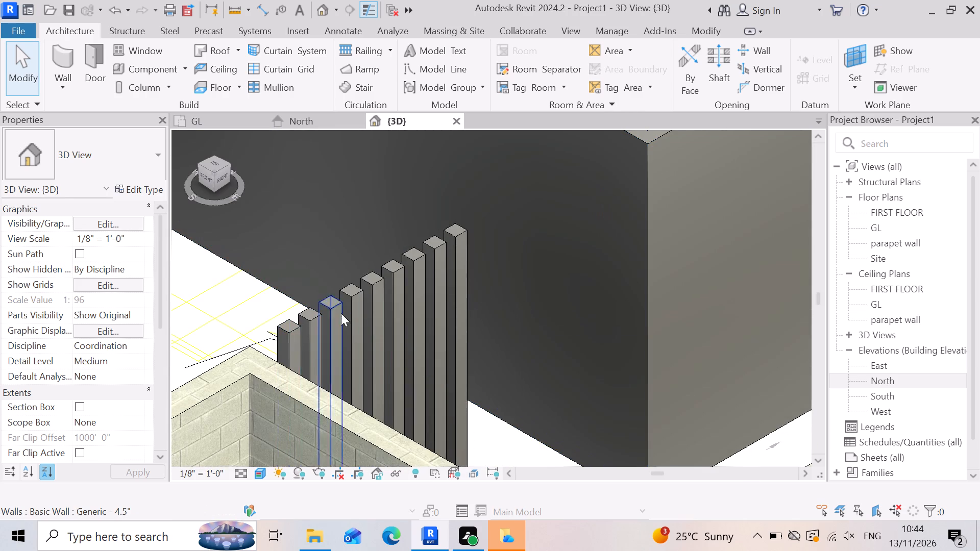
scroll(437, 295, "down", 6)
scroll(335, 353, "up", 5)
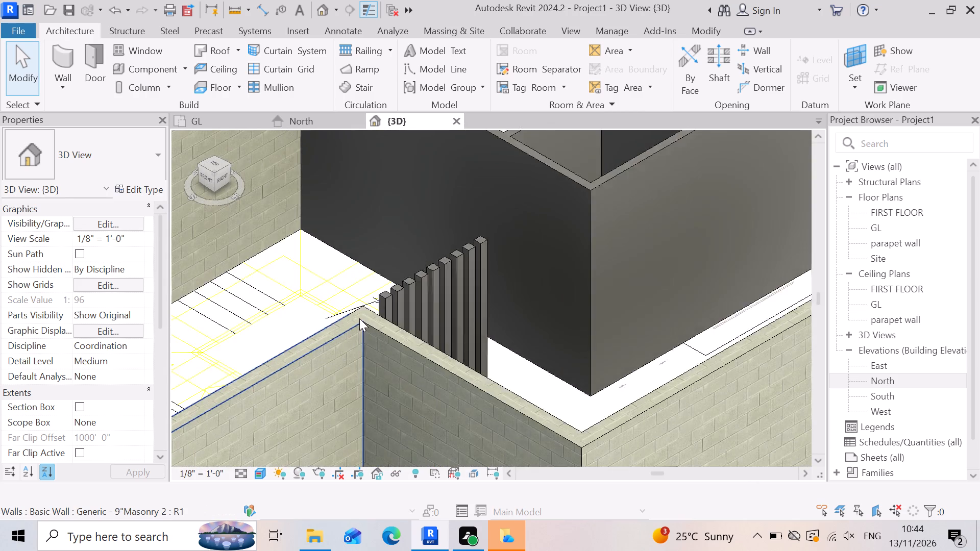
scroll(359, 318, "up", 3)
scroll(607, 326, "up", 3)
scroll(492, 310, "up", 2)
scroll(418, 290, "down", 2)
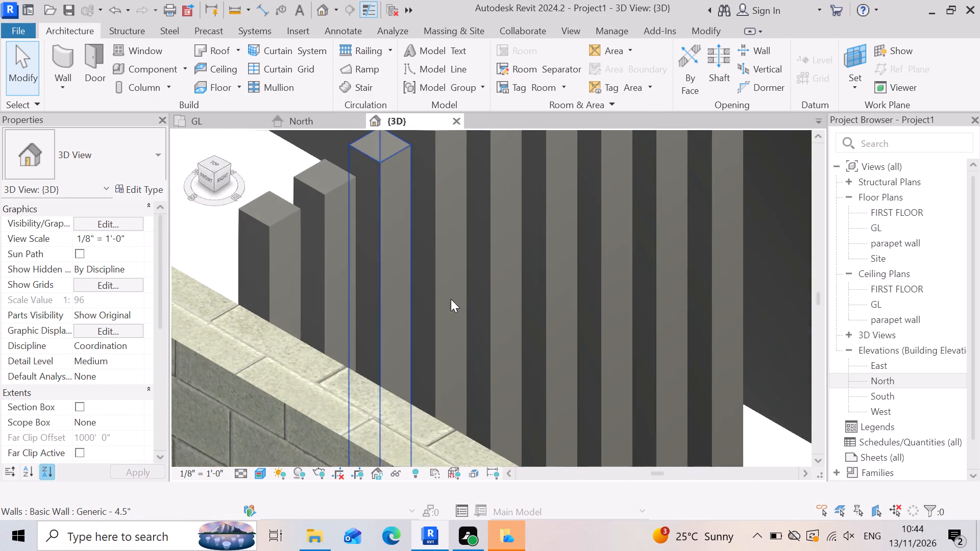
scroll(451, 299, "down", 11)
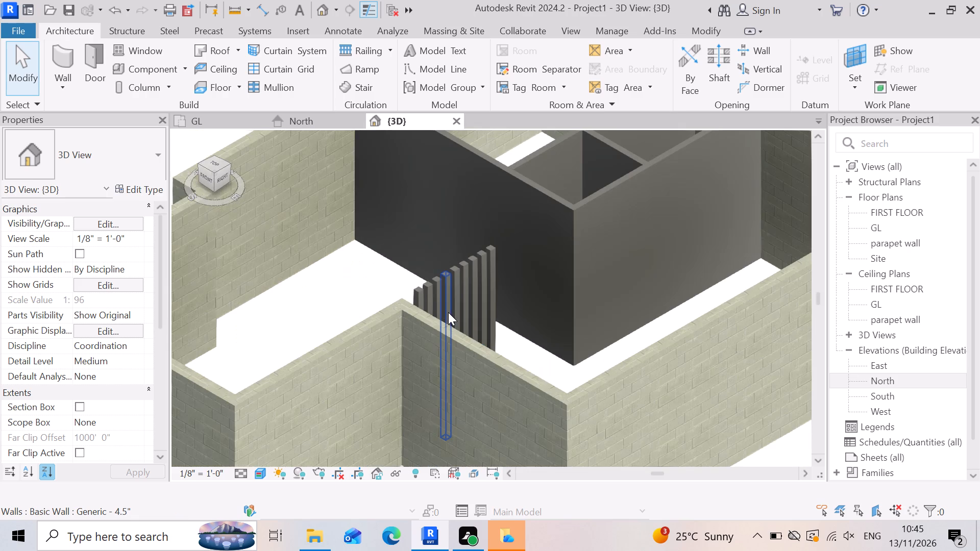
scroll(594, 362, "down", 2)
scroll(508, 359, "down", 2)
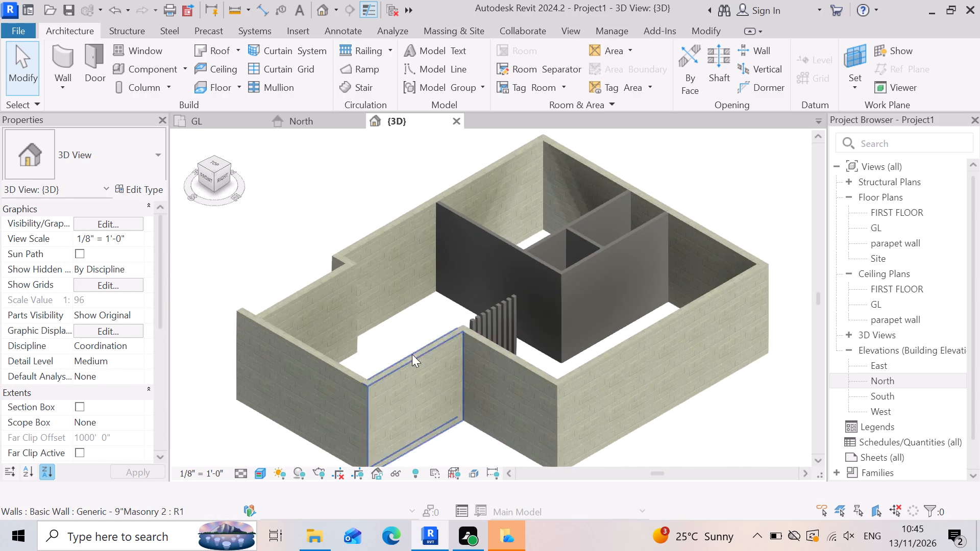
scroll(375, 346, "up", 2)
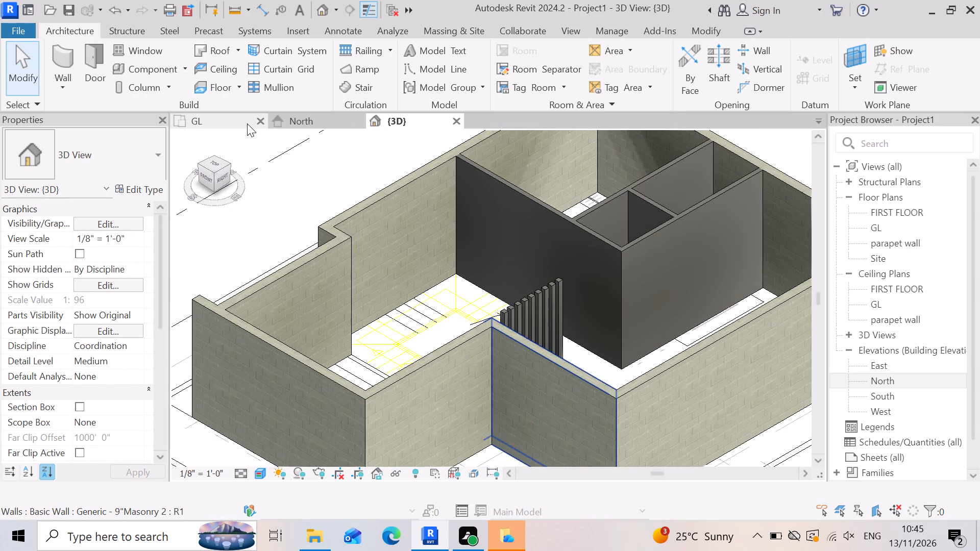
Compare the GL floor plan with the 3D walls, examining the kitchen and portico area and the door and window scheduling table.
left_click(218, 120)
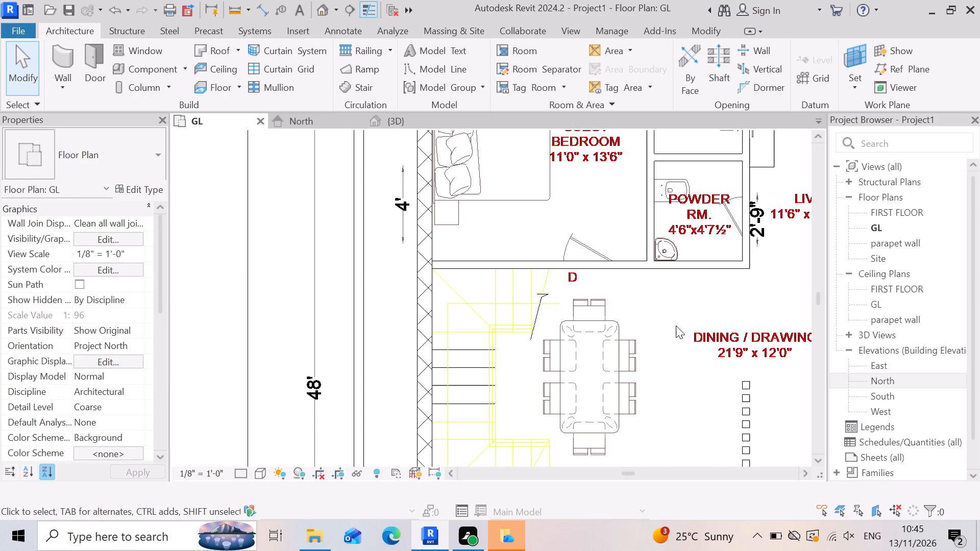
scroll(676, 325, "down", 7)
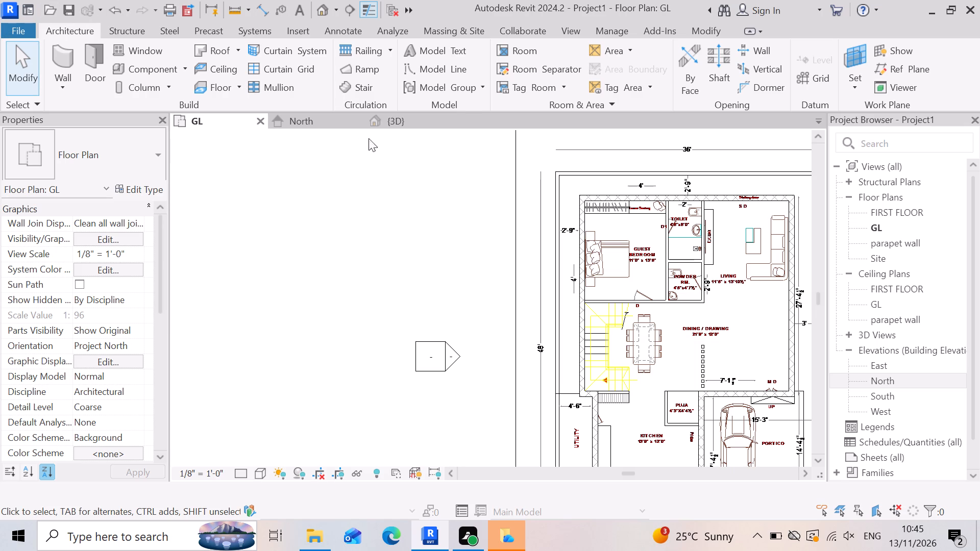
scroll(367, 187, "down", 11)
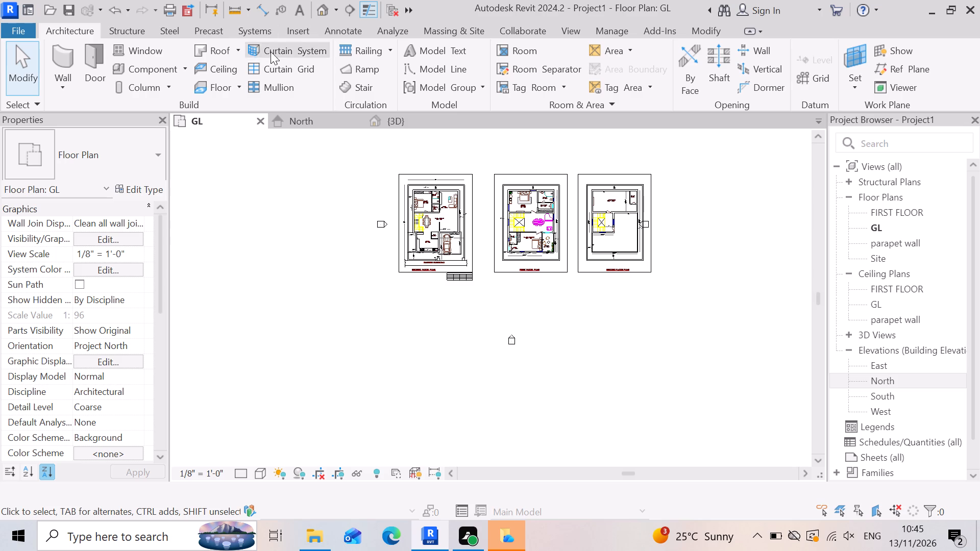
left_click(424, 119)
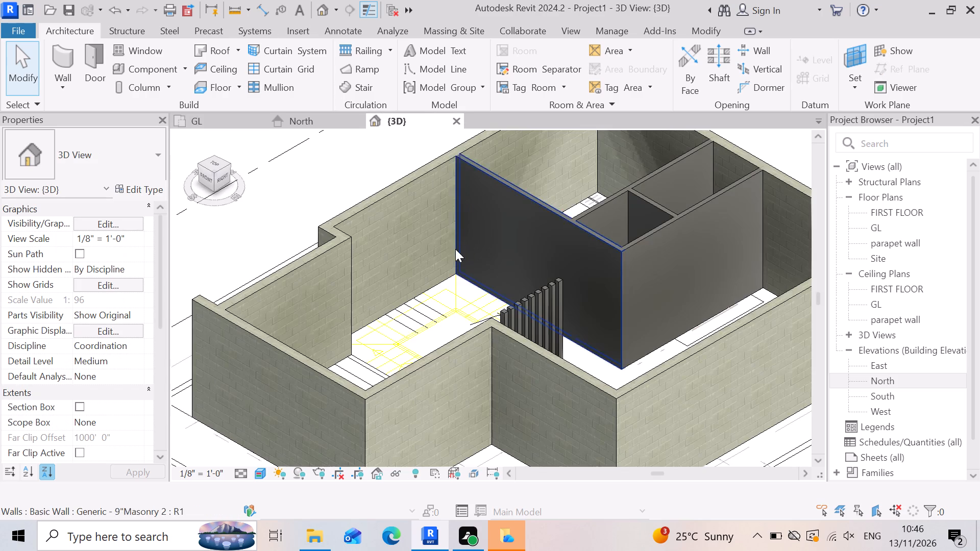
scroll(461, 247, "down", 5)
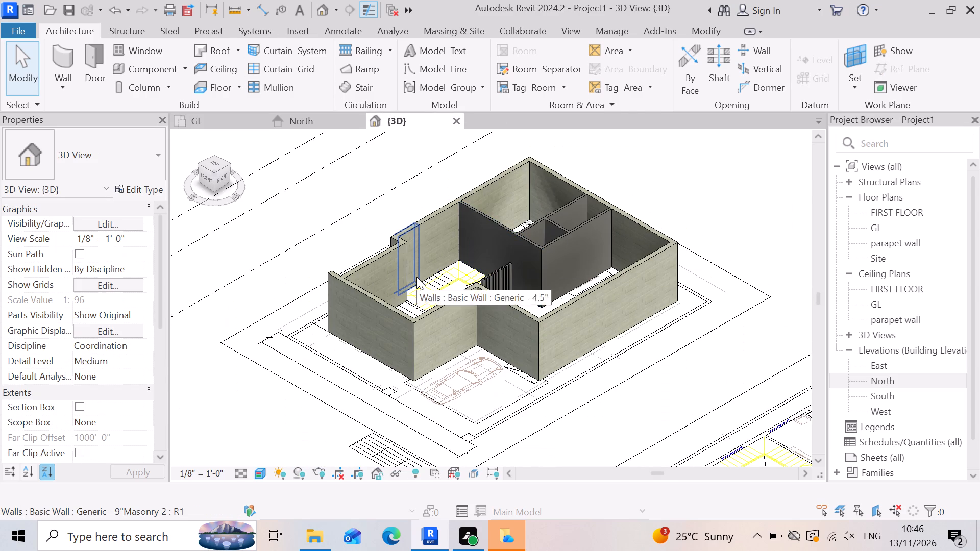
scroll(410, 289, "down", 2)
scroll(497, 358, "up", 2)
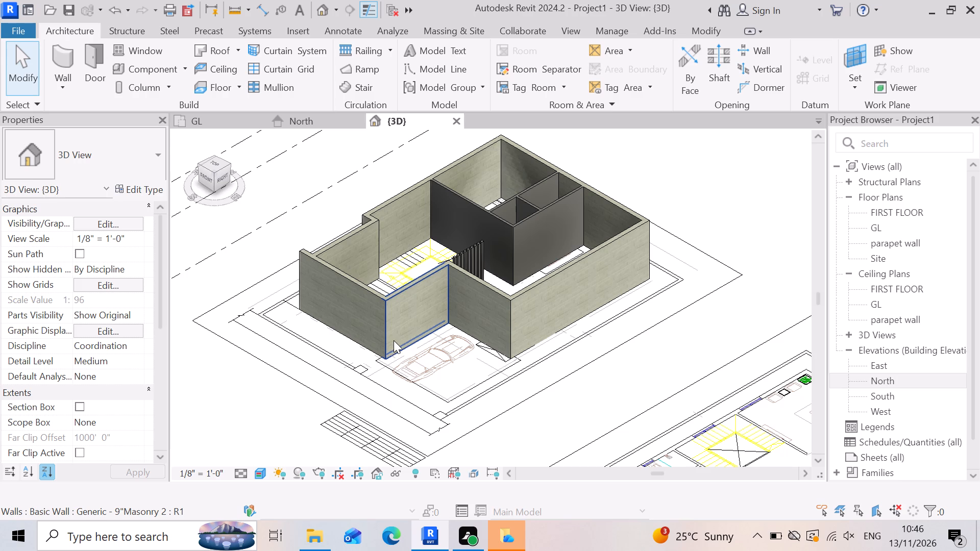
scroll(383, 369, "up", 4)
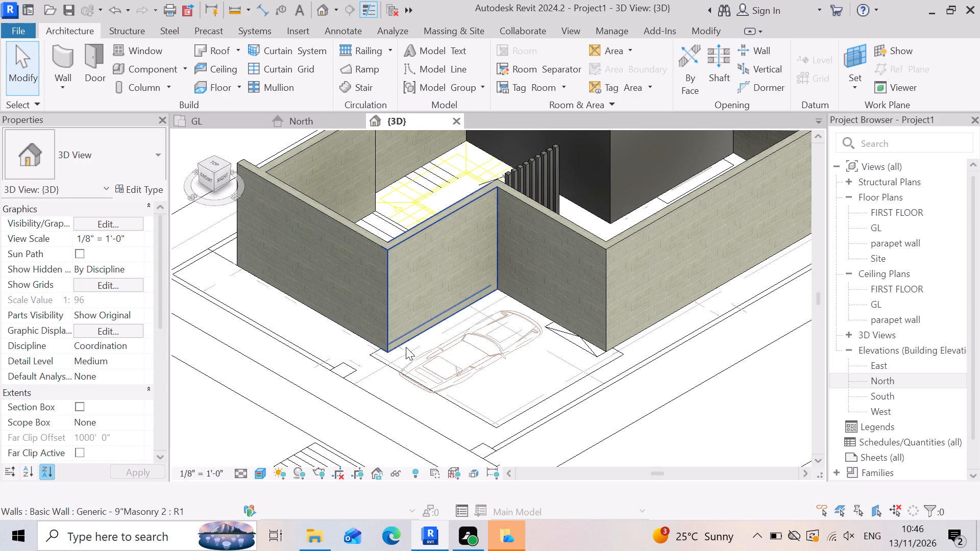
left_click(226, 122)
scroll(455, 275, "up", 14)
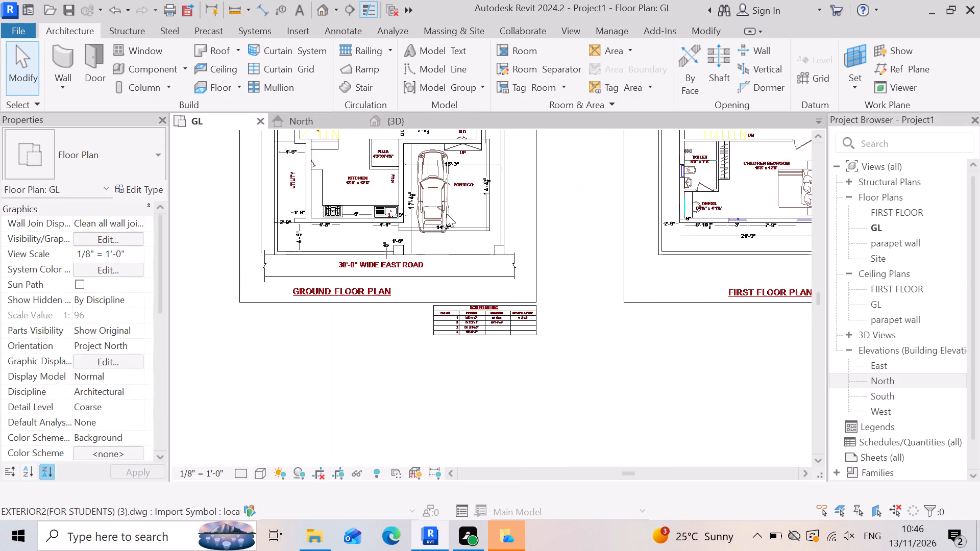
scroll(366, 253, "up", 3)
scroll(436, 283, "down", 2)
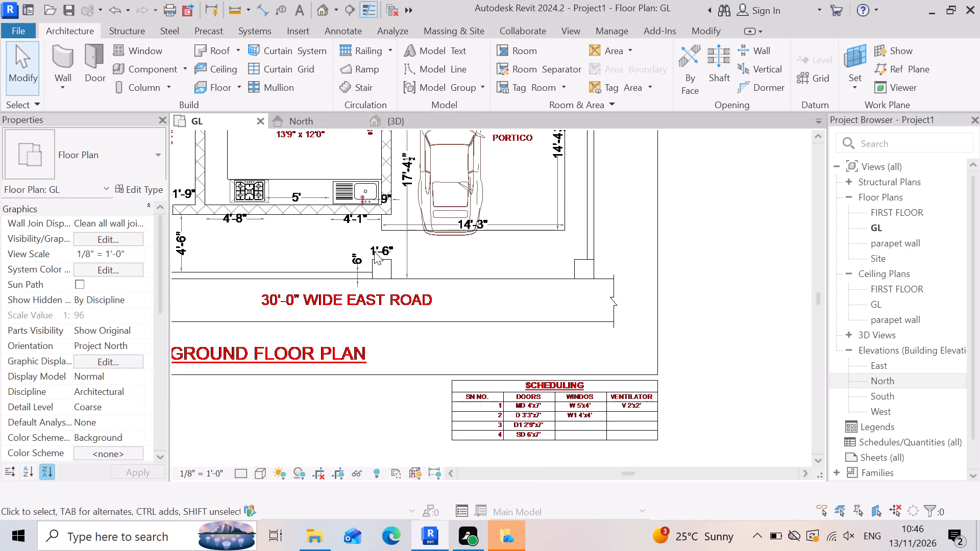
scroll(467, 282, "down", 3)
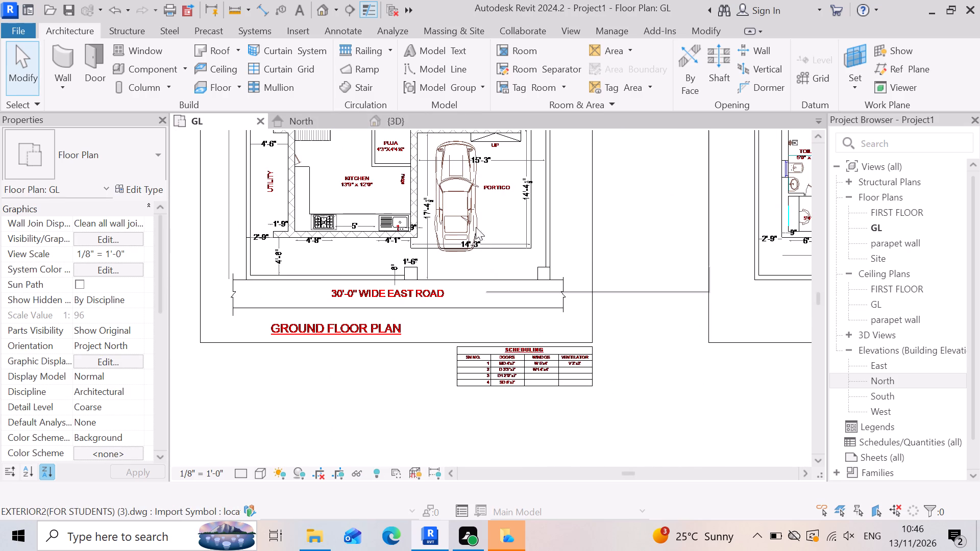
Delete the 9" masonry wall that runs across the main door opening (M D) between the puja corner and the portico's far wall.
scroll(474, 251, "down", 4)
scroll(453, 138, "up", 8)
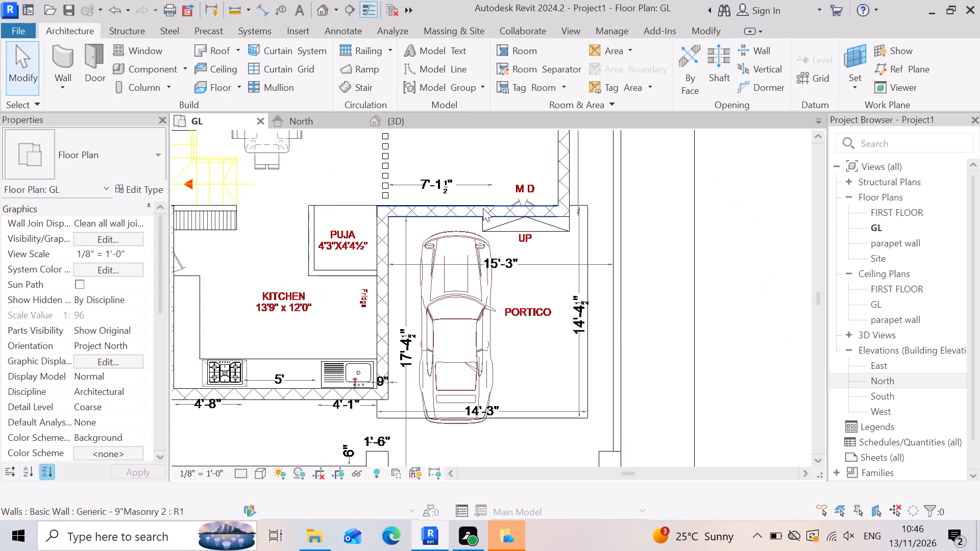
left_click(483, 208)
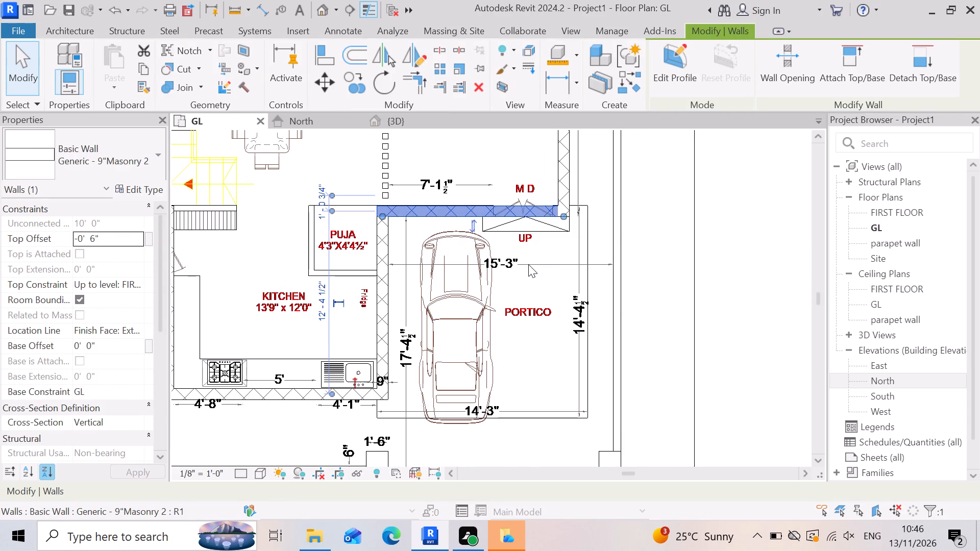
key("Delete")
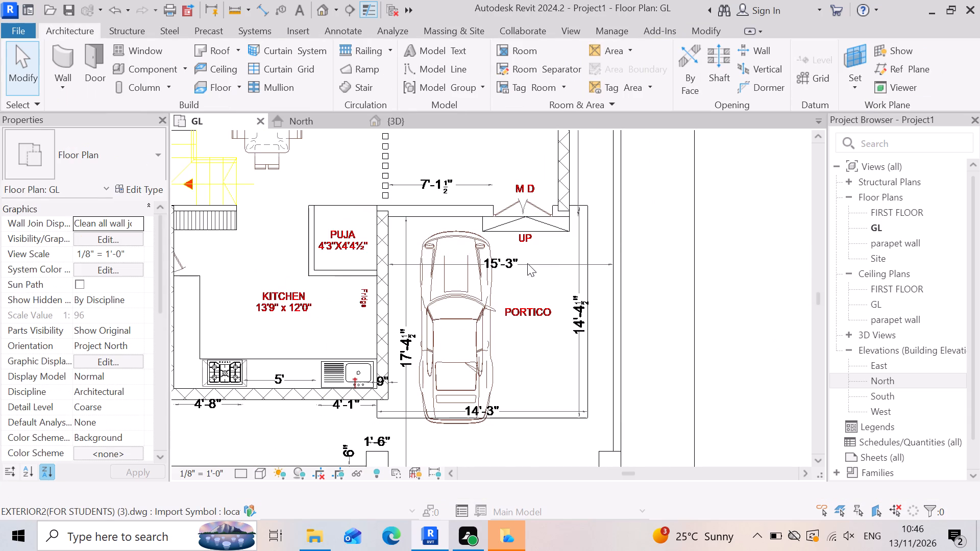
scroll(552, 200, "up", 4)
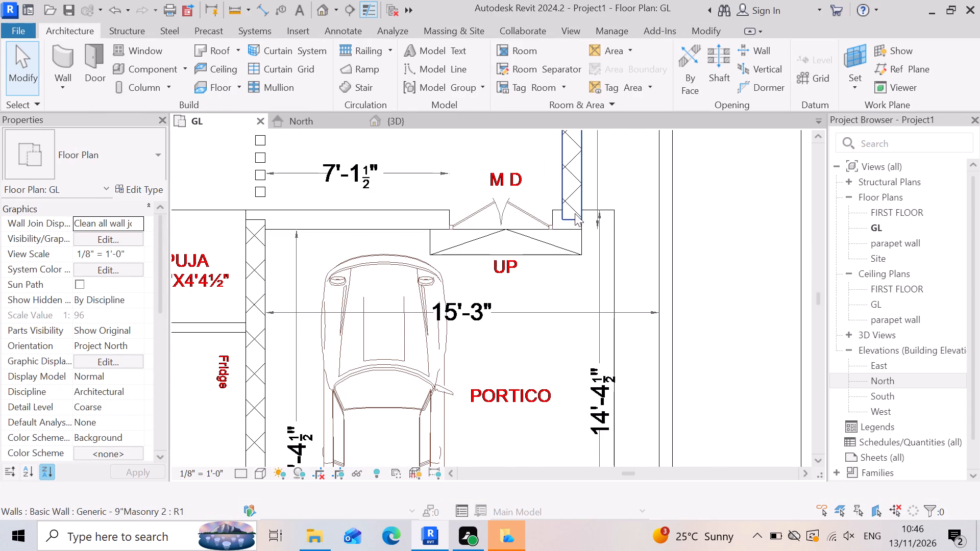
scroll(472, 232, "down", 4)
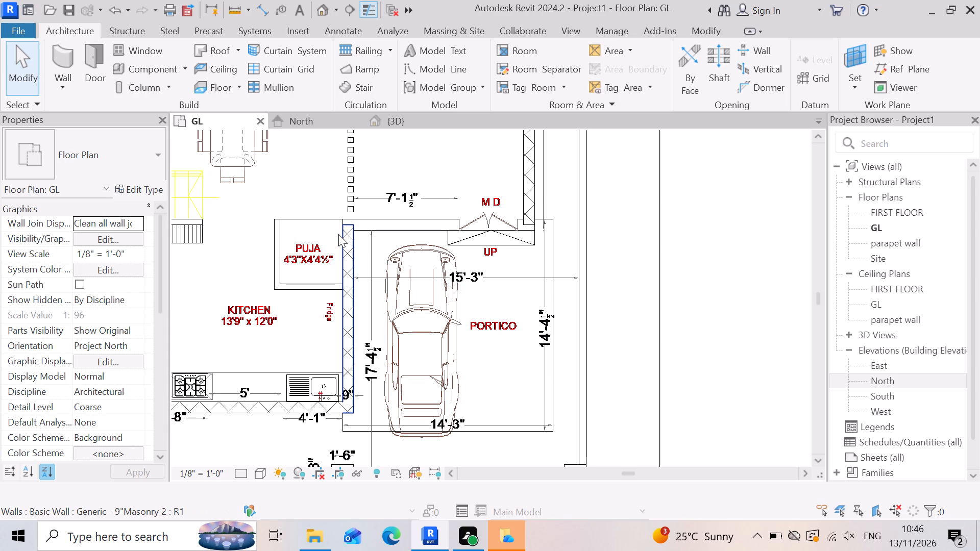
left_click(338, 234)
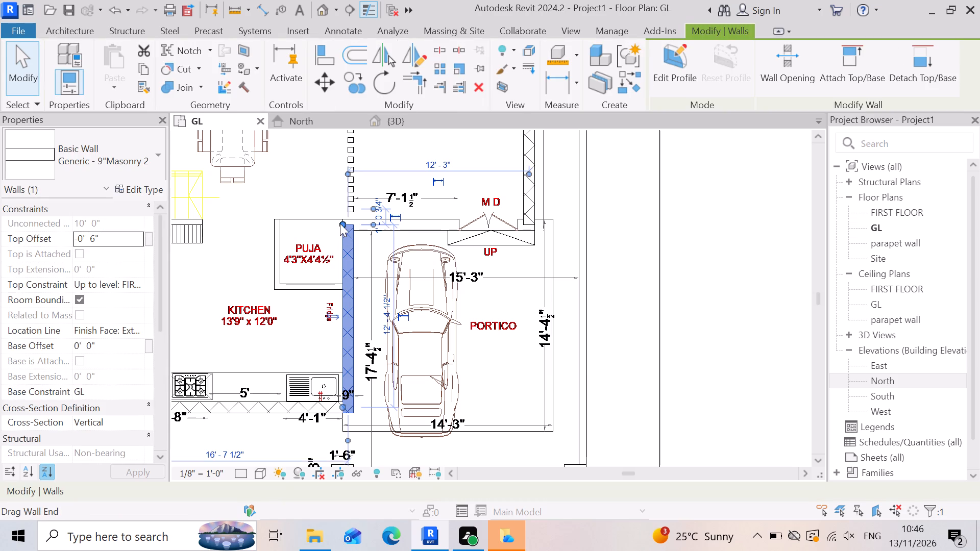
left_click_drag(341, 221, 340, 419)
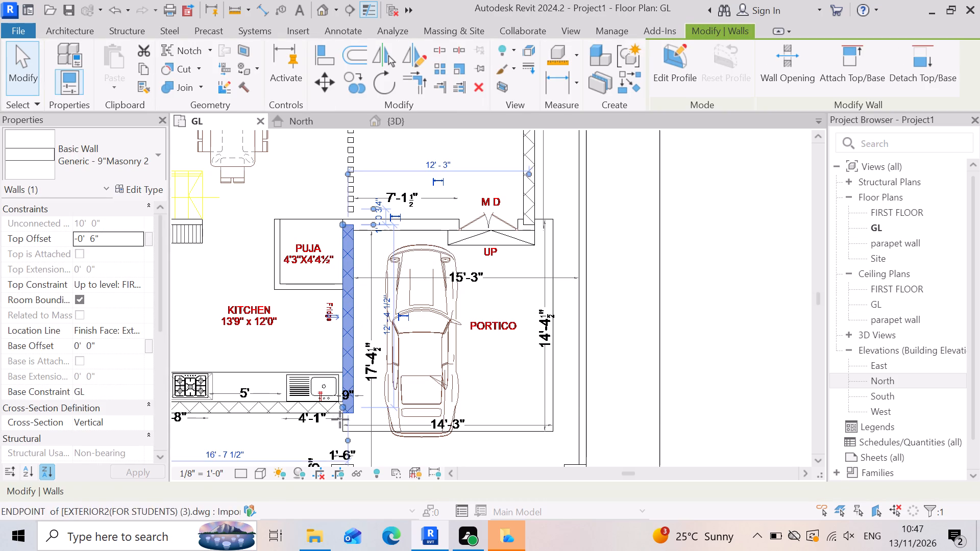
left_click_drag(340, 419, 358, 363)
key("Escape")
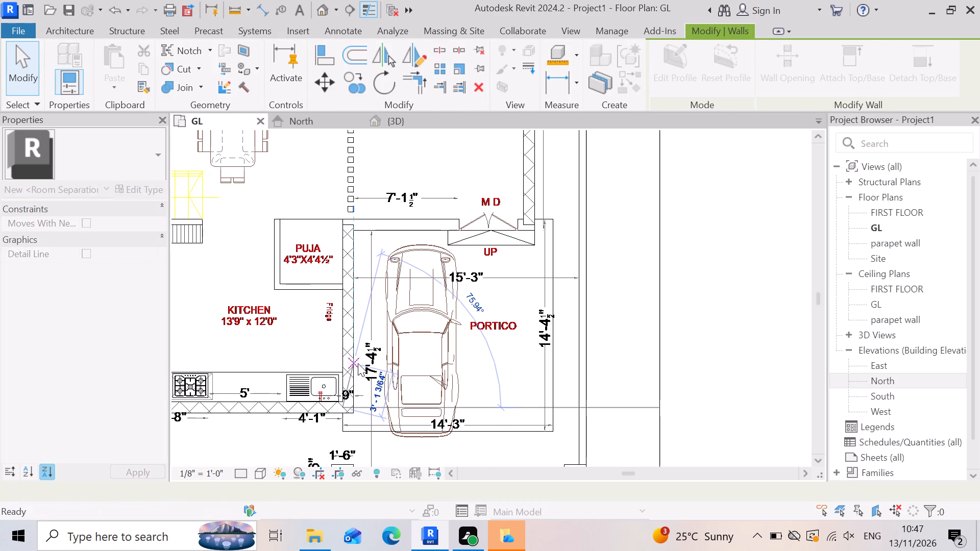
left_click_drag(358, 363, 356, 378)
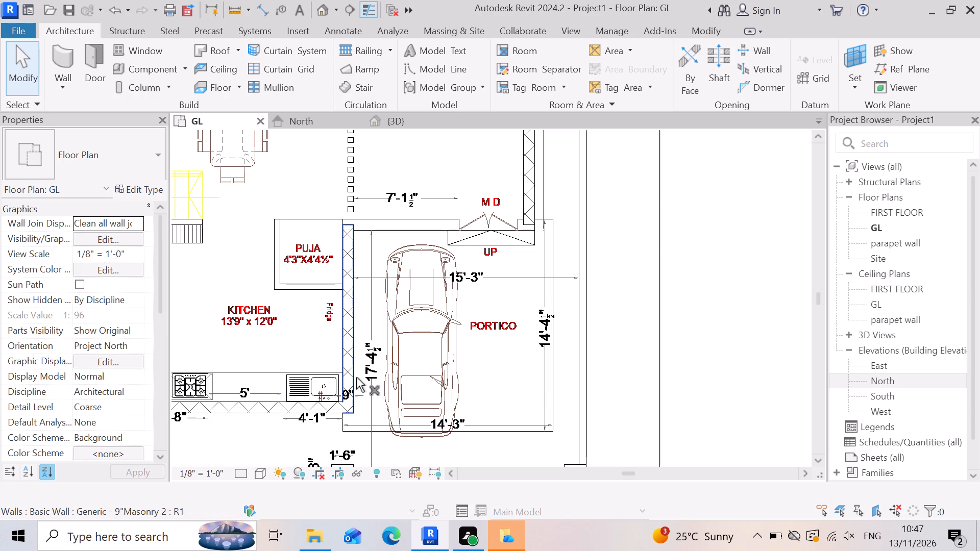
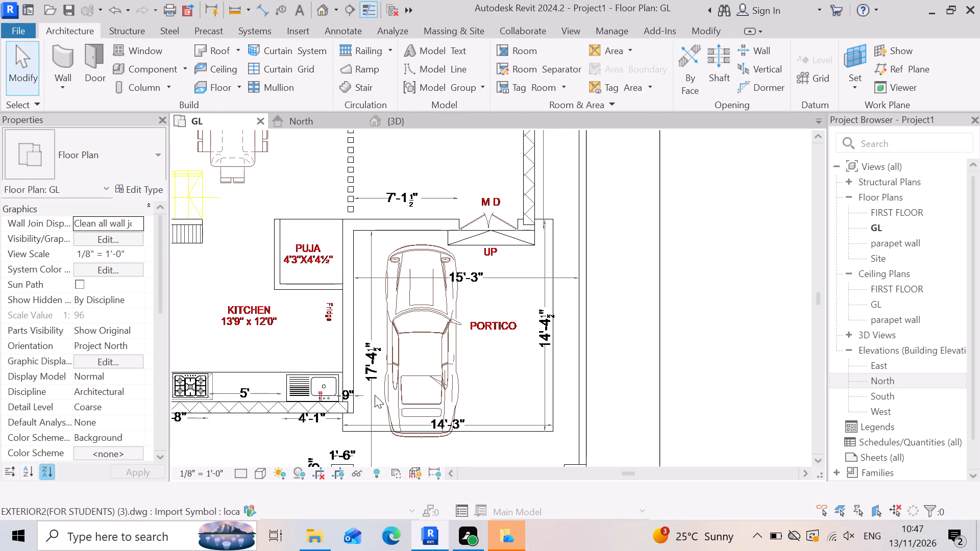
Shorten the 9" masonry wall below the kitchen sink so its end lines up with the kitchen's inner corner.
scroll(345, 414, "up", 6)
left_click(347, 411)
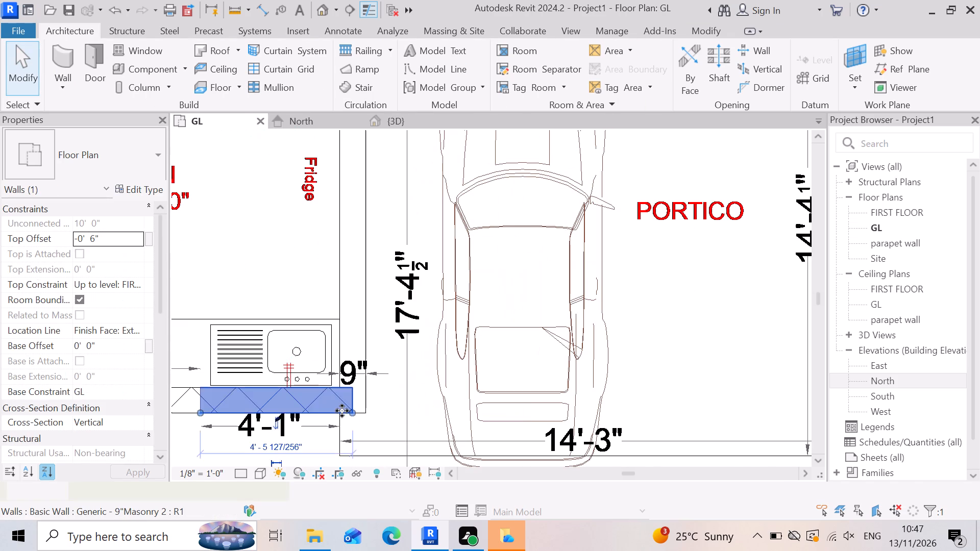
scroll(342, 411, "up", 3)
left_click_drag(355, 412, 334, 406)
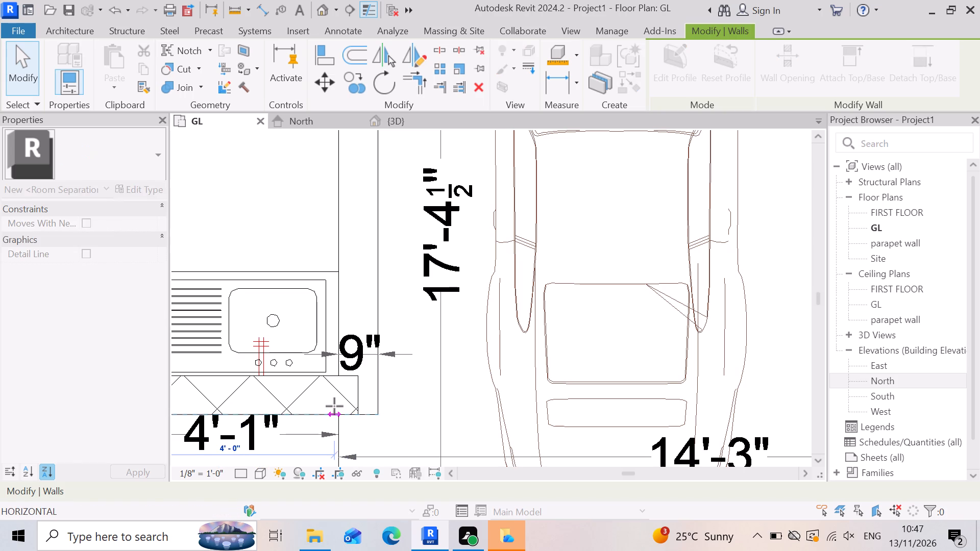
left_click(334, 406)
left_click(398, 447)
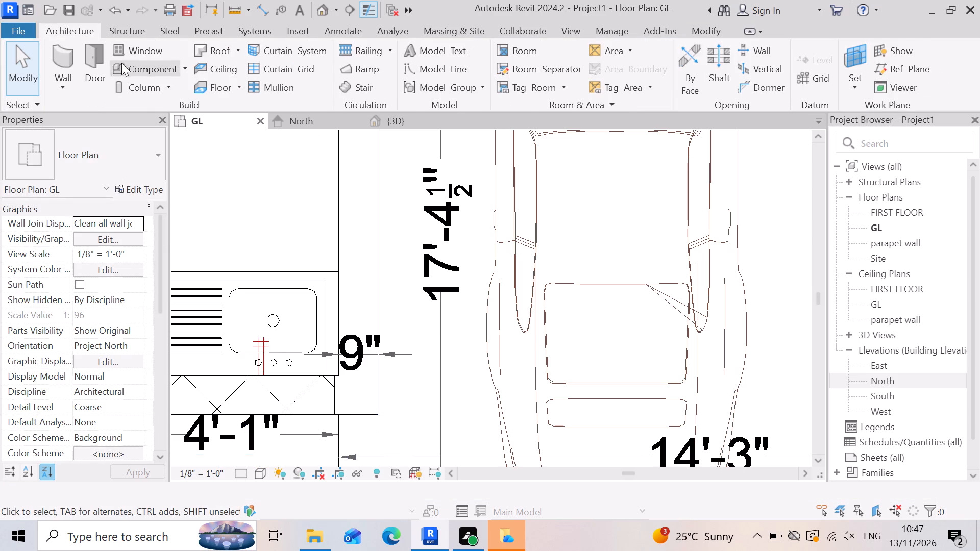
Draw a Generic - 9"Masonry 2 wall about 14'-4" long across the portico's road side, continuing from the kitchen wall's shortened end.
left_click(66, 66)
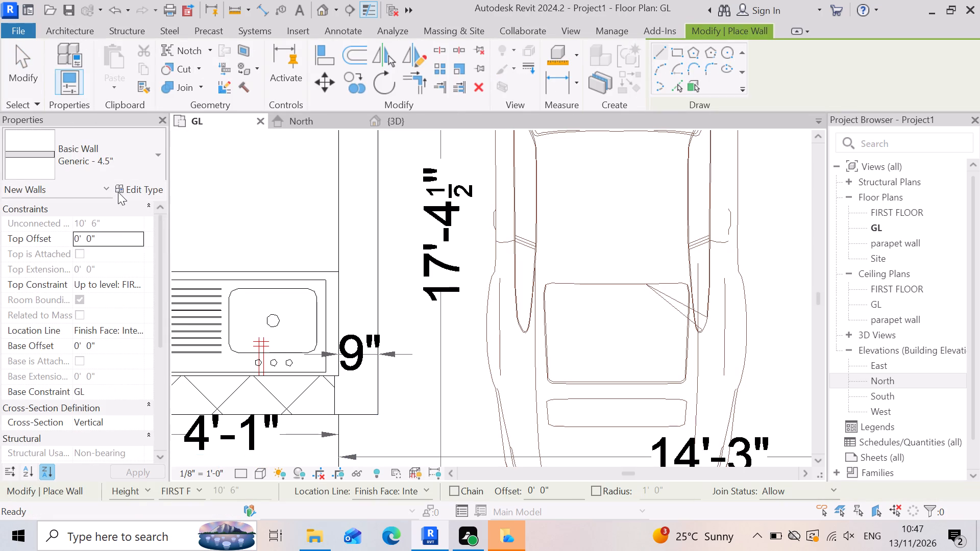
left_click(152, 153)
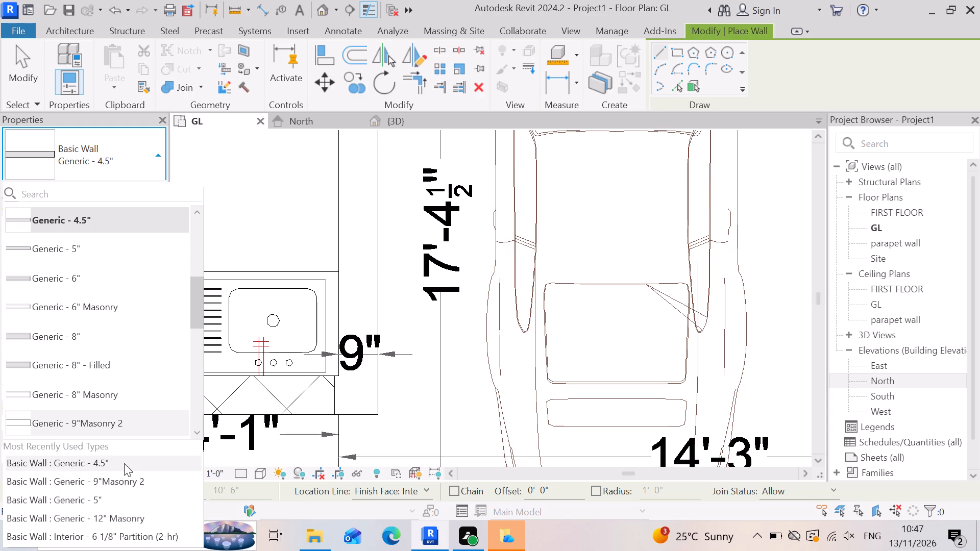
left_click(121, 484)
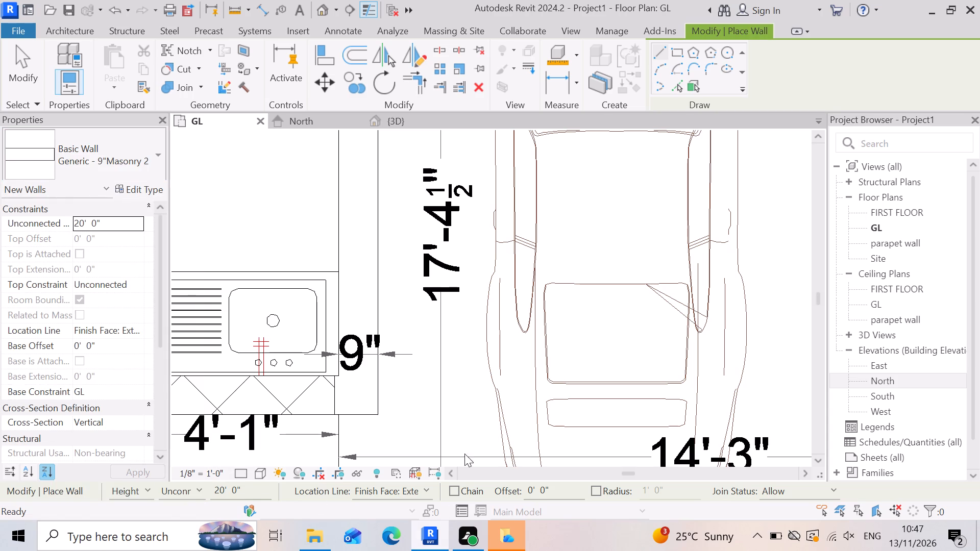
scroll(500, 348, "down", 5)
scroll(426, 394, "up", 2)
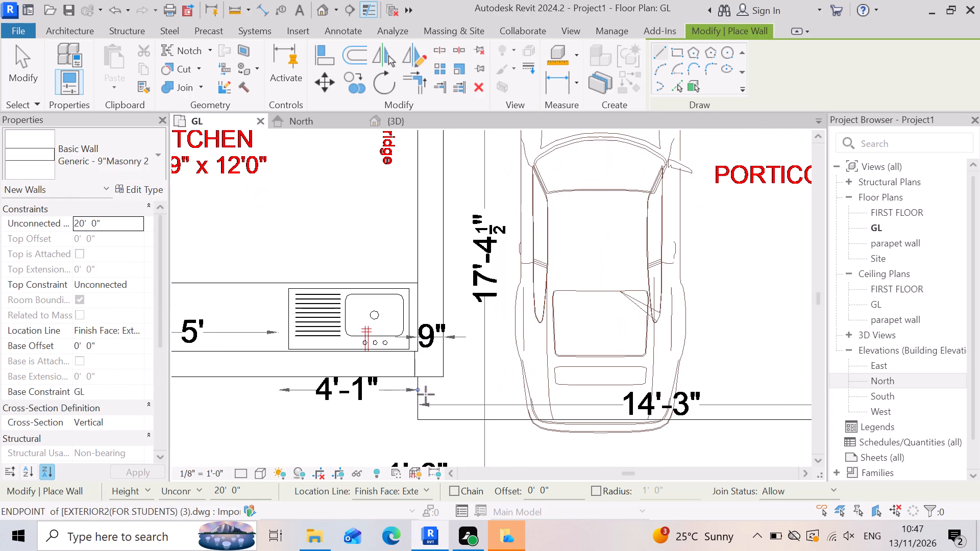
left_click(412, 376)
scroll(389, 402, "down", 6)
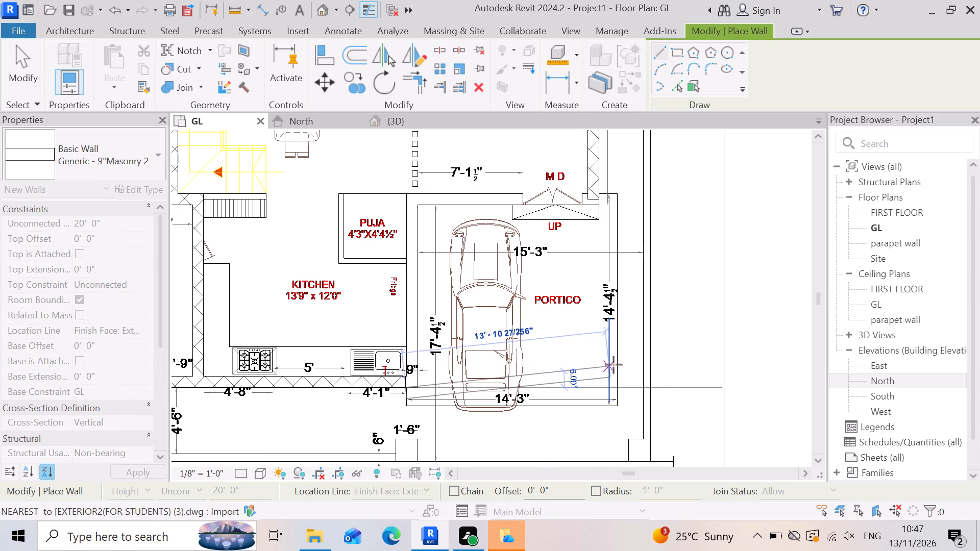
key("space")
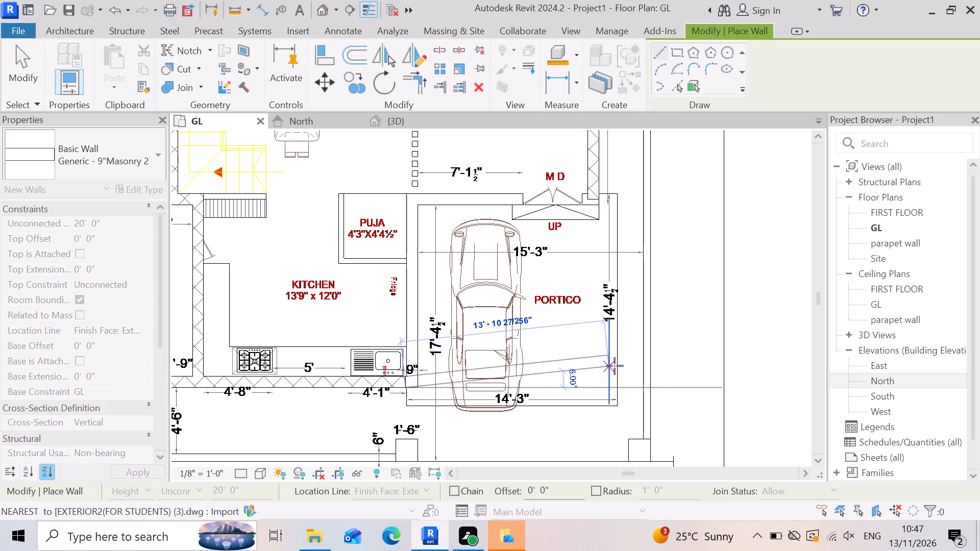
scroll(626, 393, "up", 5)
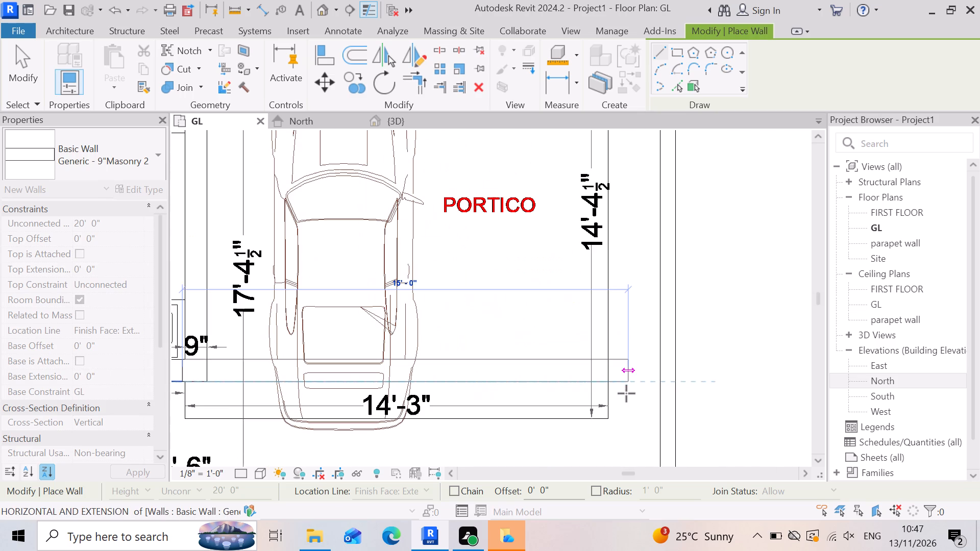
left_click(612, 390)
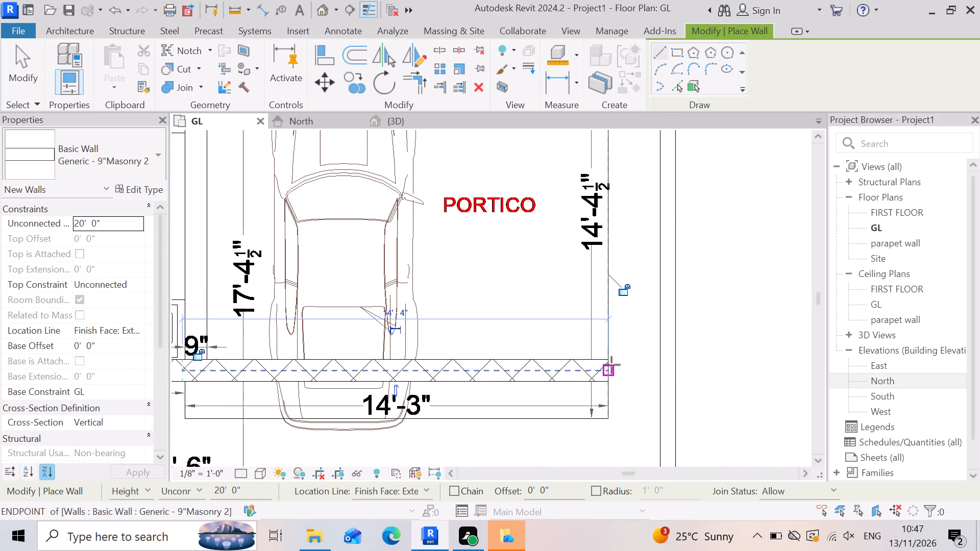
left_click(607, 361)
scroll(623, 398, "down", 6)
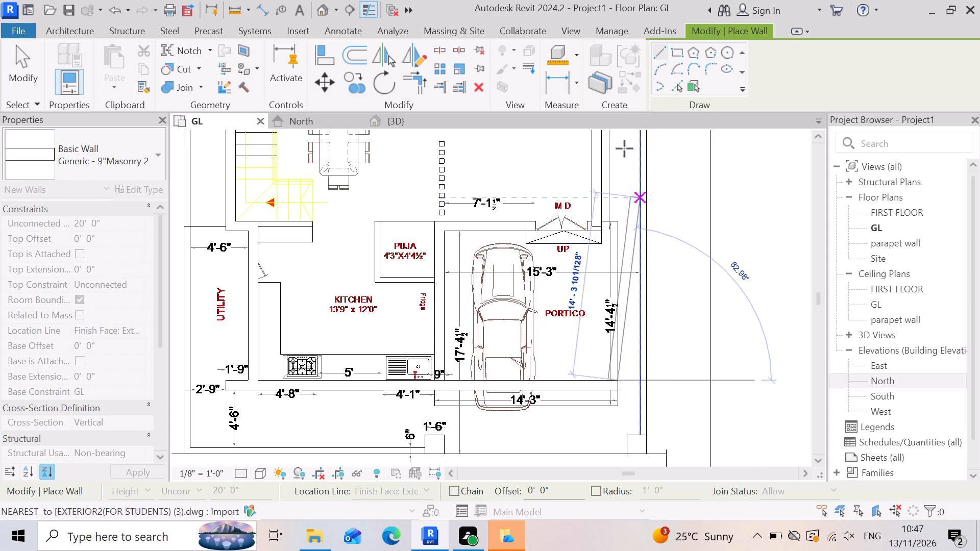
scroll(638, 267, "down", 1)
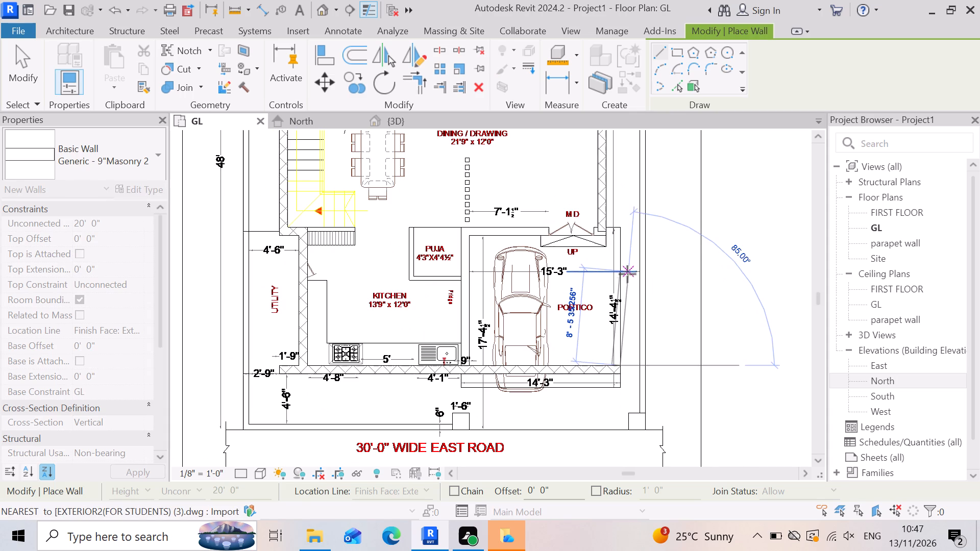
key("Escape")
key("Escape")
Draw a Generic - 9"Masonry 2 wall along the portico's outer side, from the wall end beside the main door to the road-side wall.
scroll(613, 225, "up", 6)
left_click(71, 52)
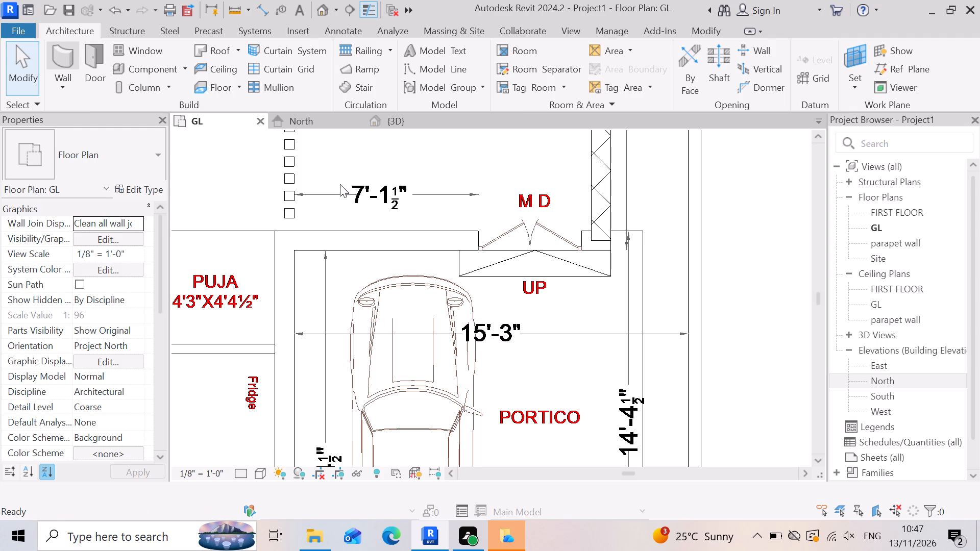
left_click(595, 243)
key("space")
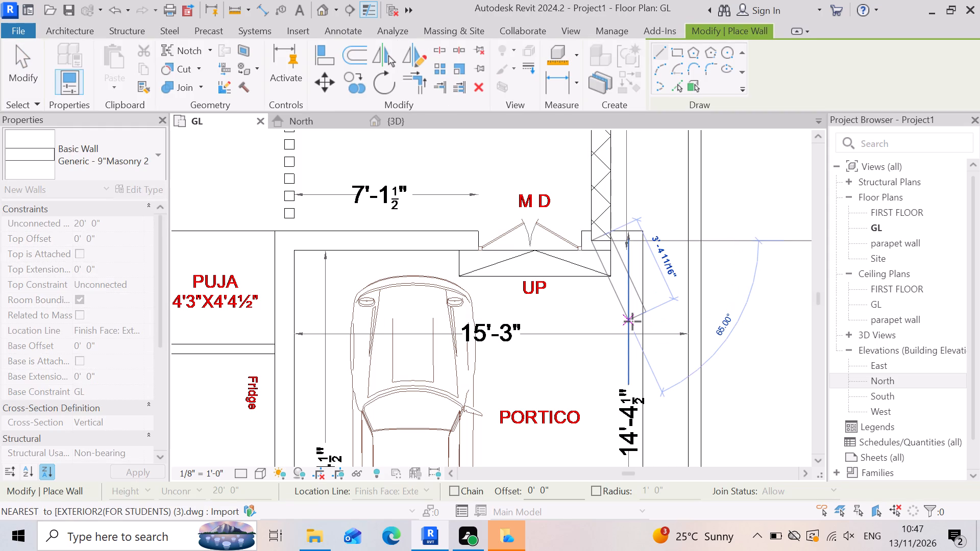
scroll(602, 348, "down", 8)
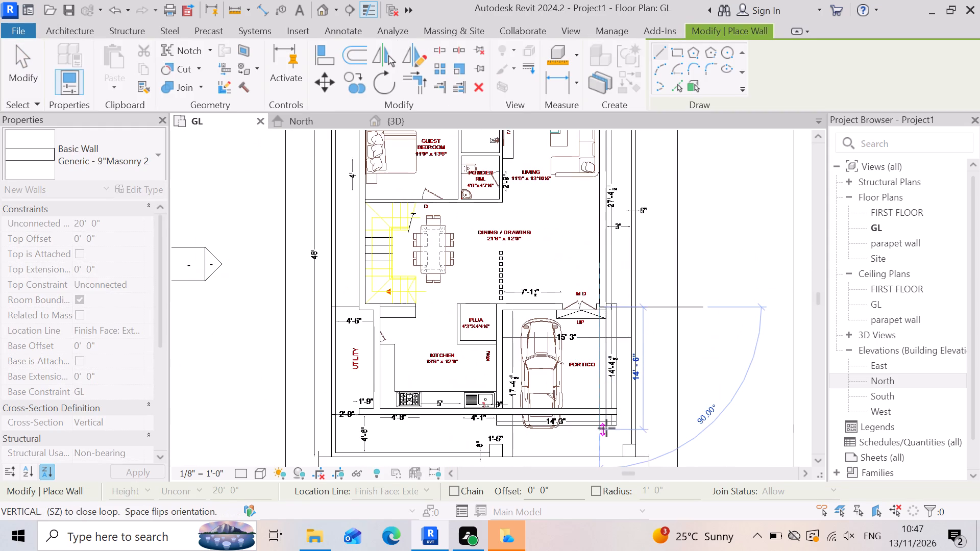
scroll(606, 429, "up", 3)
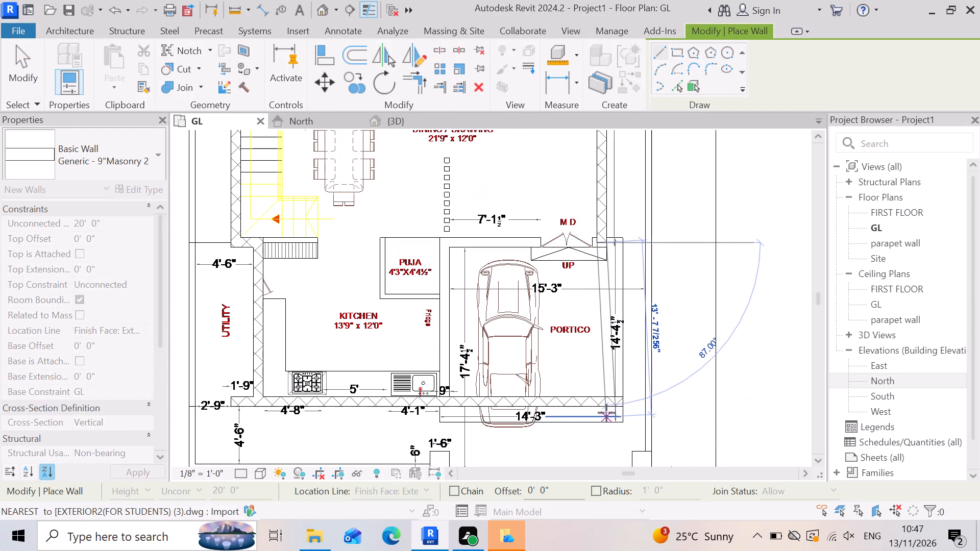
scroll(606, 413, "up", 2)
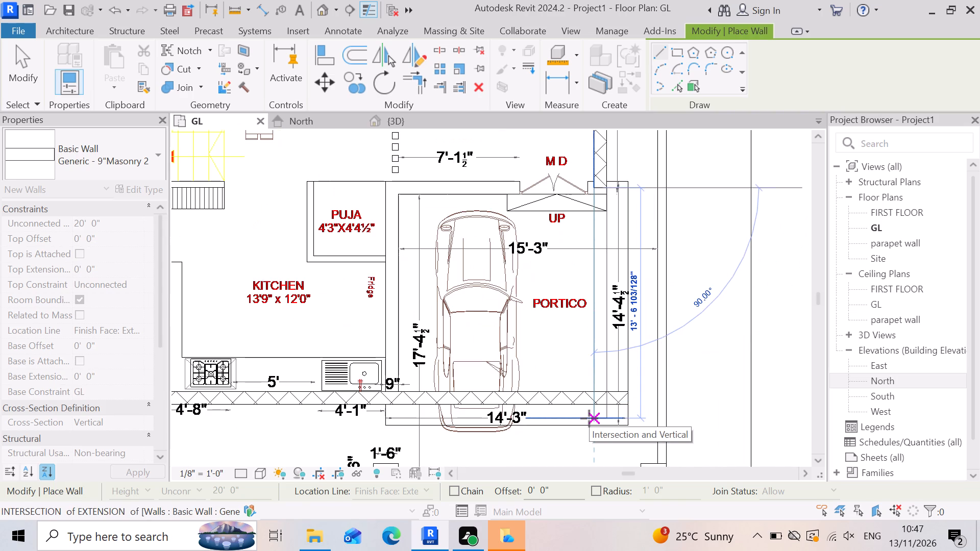
scroll(593, 416, "up", 5)
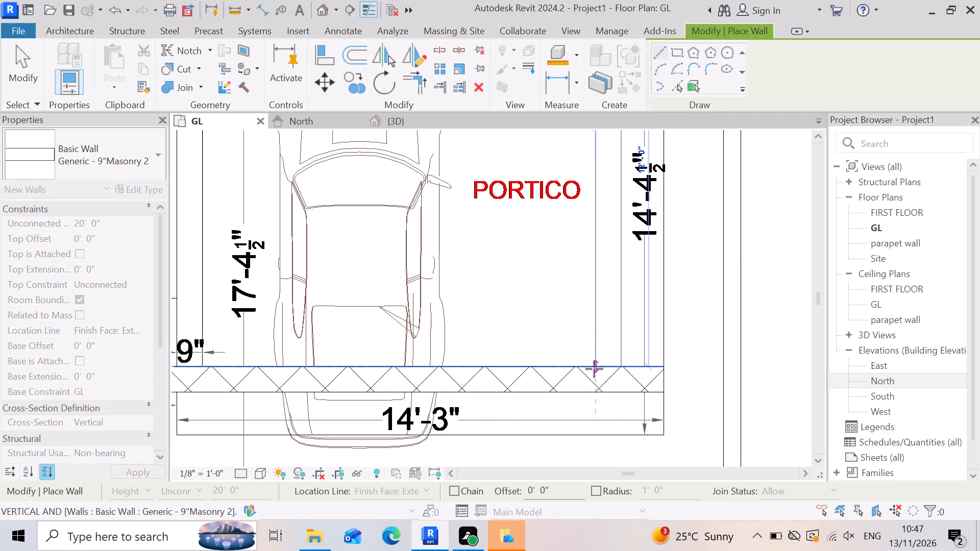
left_click(594, 369)
key("Escape")
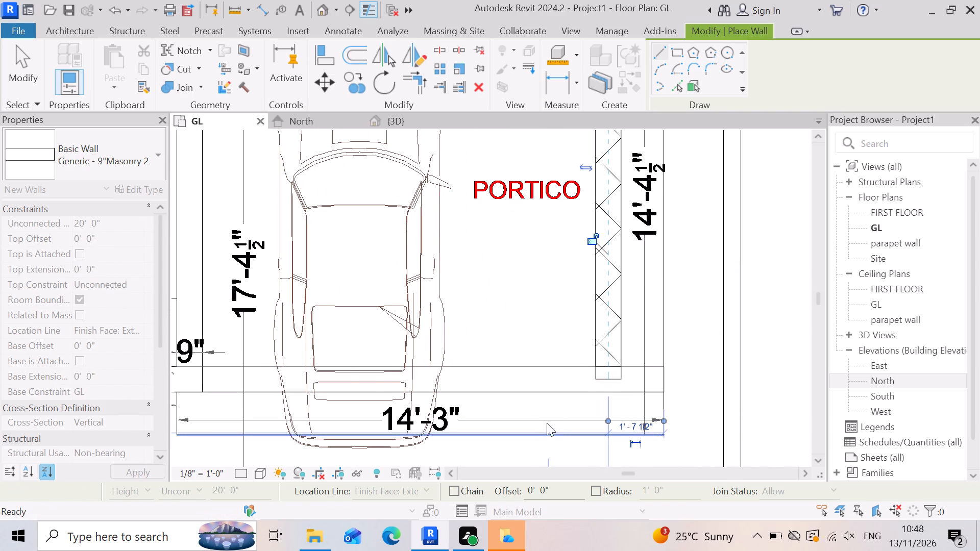
key("Escape")
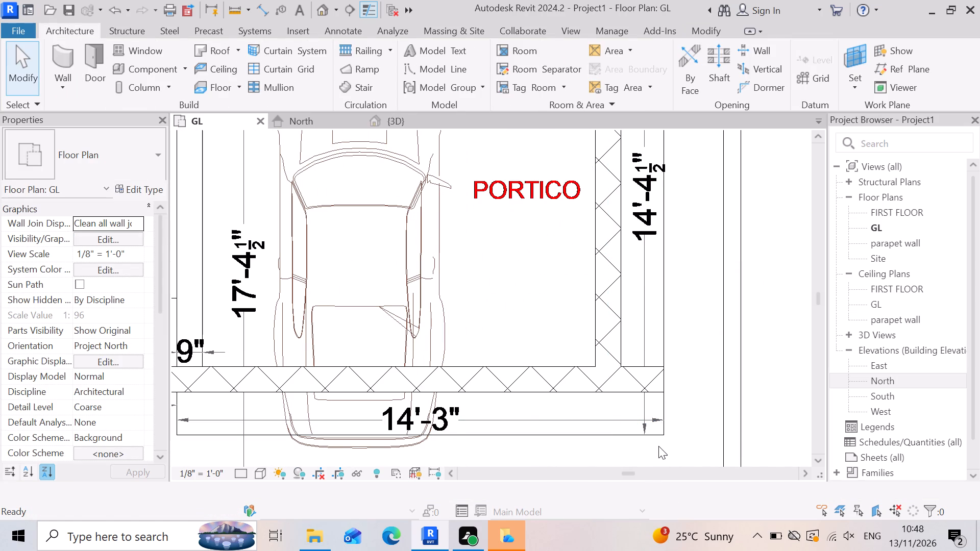
Pull the overhanging end of the portico's road-side wall back to form a corner with the portico's side wall.
scroll(658, 444, "down", 7)
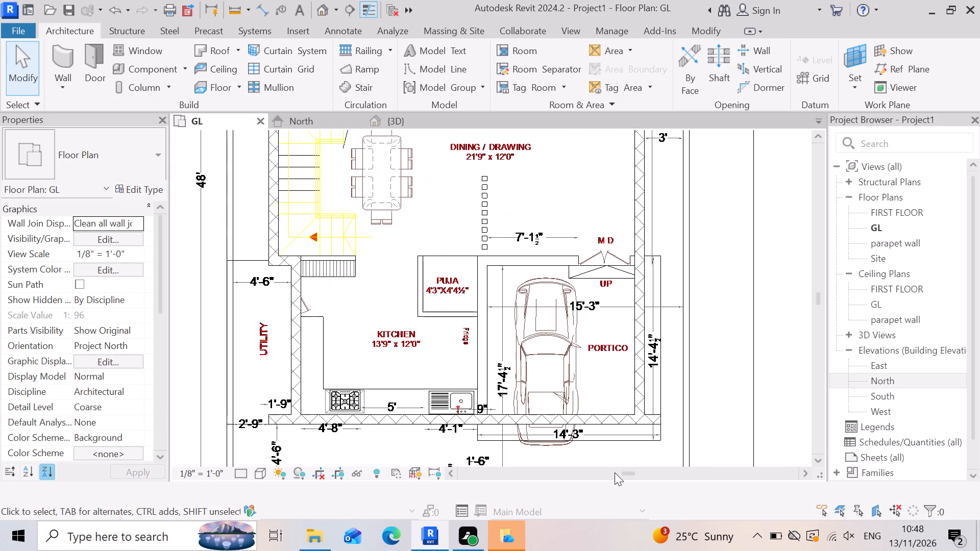
scroll(646, 421, "up", 6)
left_click(665, 429)
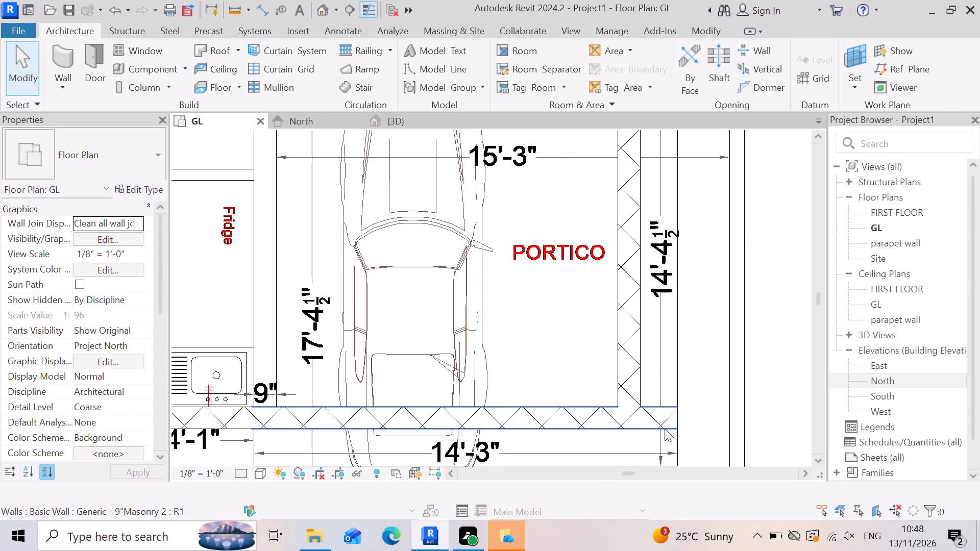
scroll(677, 428, "up", 3)
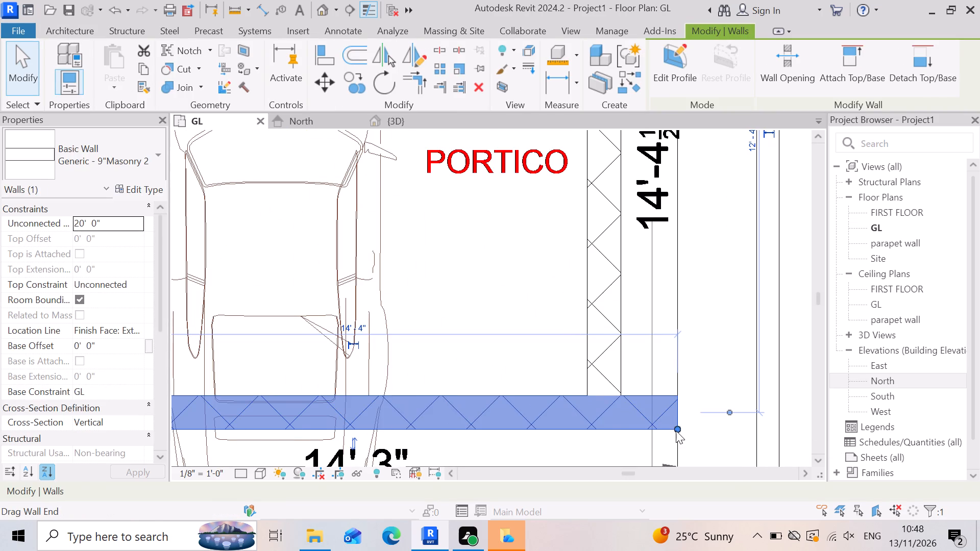
left_click_drag(676, 428, 610, 425)
key("grave")
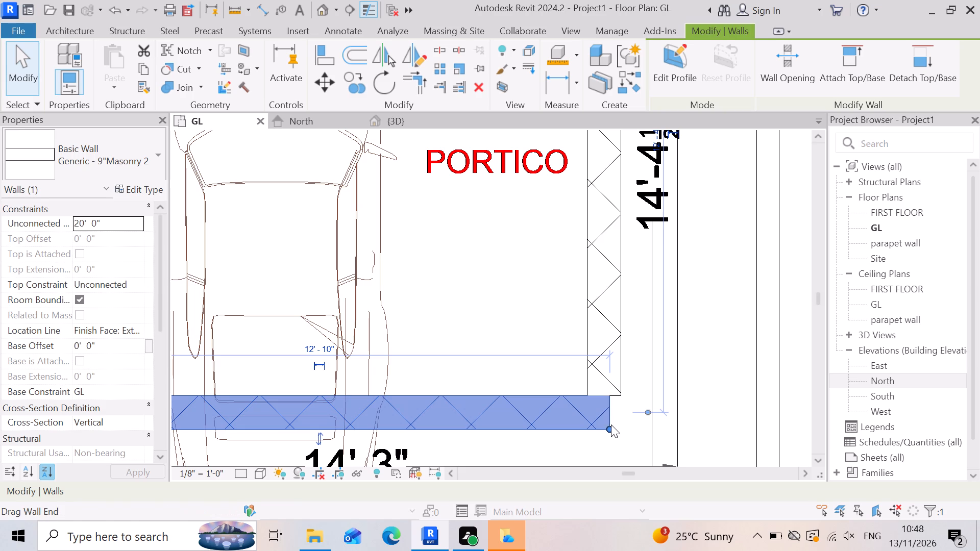
key("Right")
key("Right")
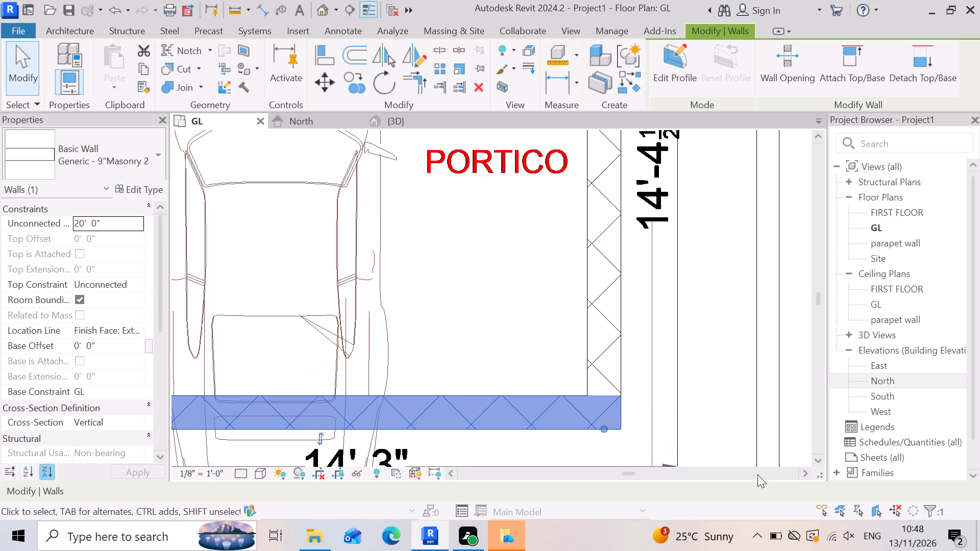
key("Escape")
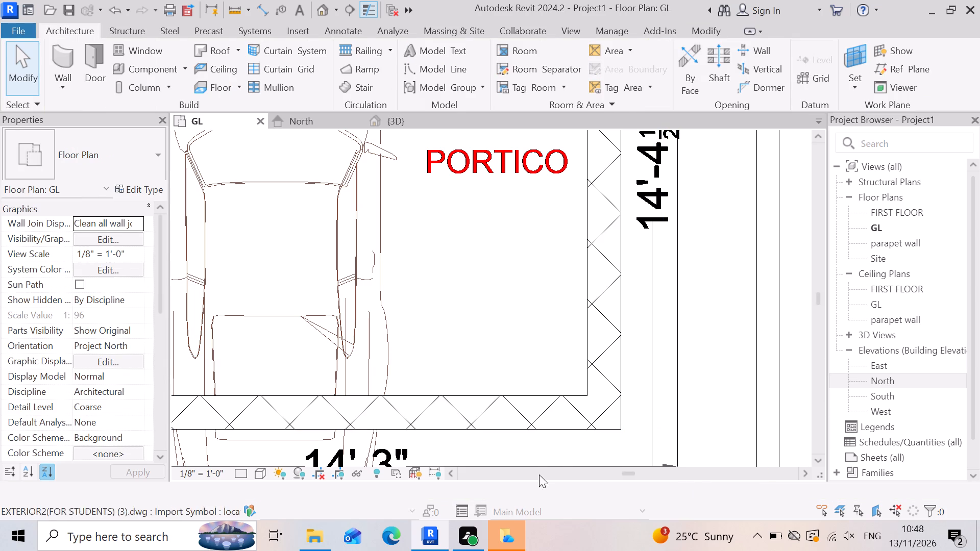
Examine the kitchen and portico walls in the GL plan and compare their heights in the 3D view.
scroll(664, 382, "down", 8)
scroll(618, 394, "down", 4)
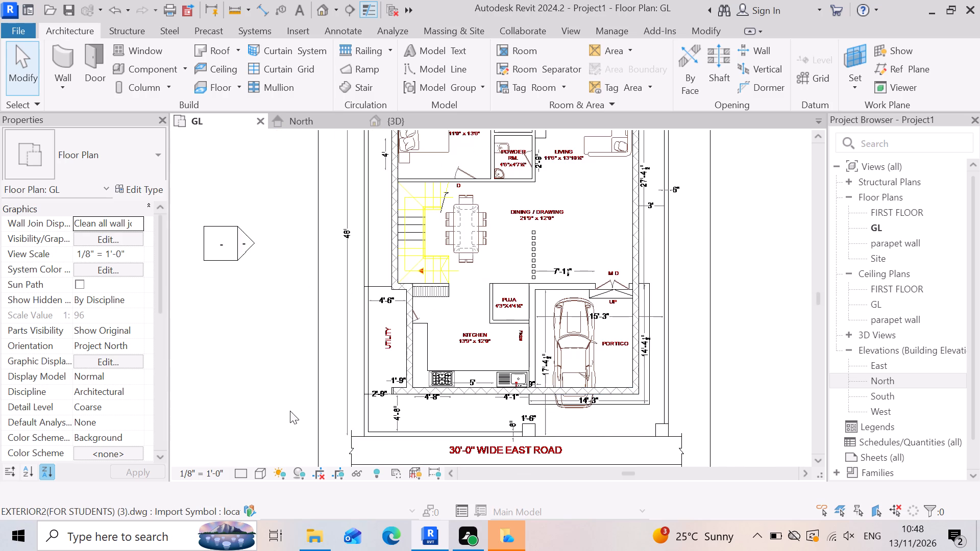
scroll(590, 425, "down", 2)
scroll(517, 399, "up", 2)
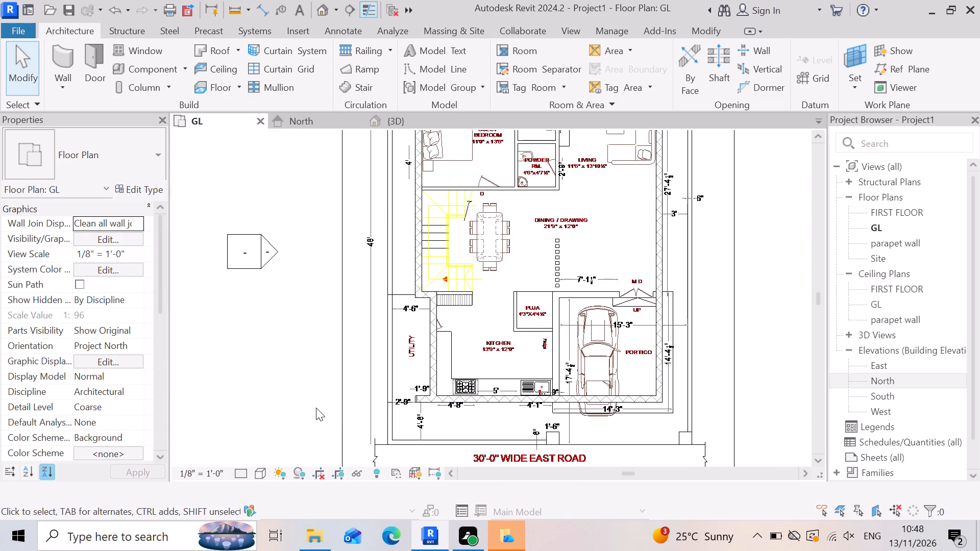
scroll(633, 430, "up", 3)
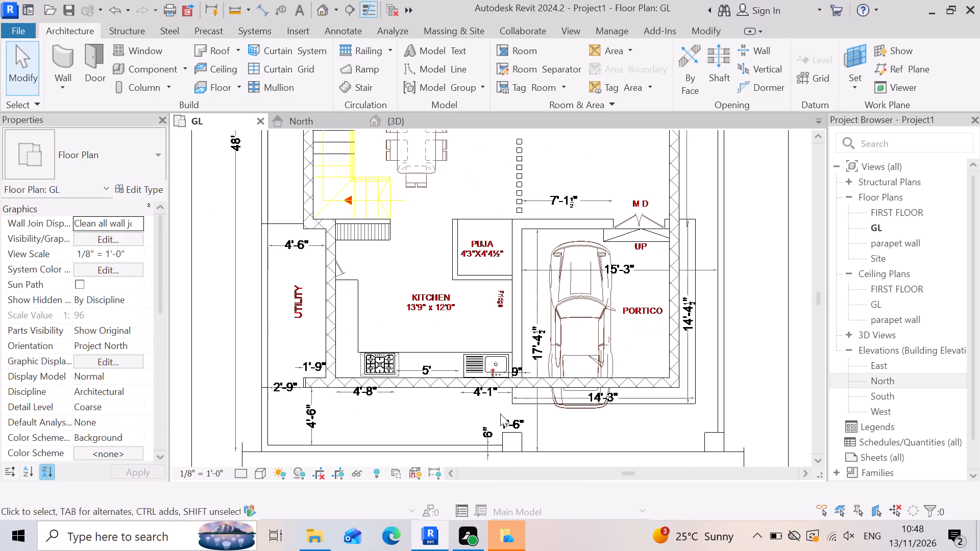
scroll(425, 372, "up", 5)
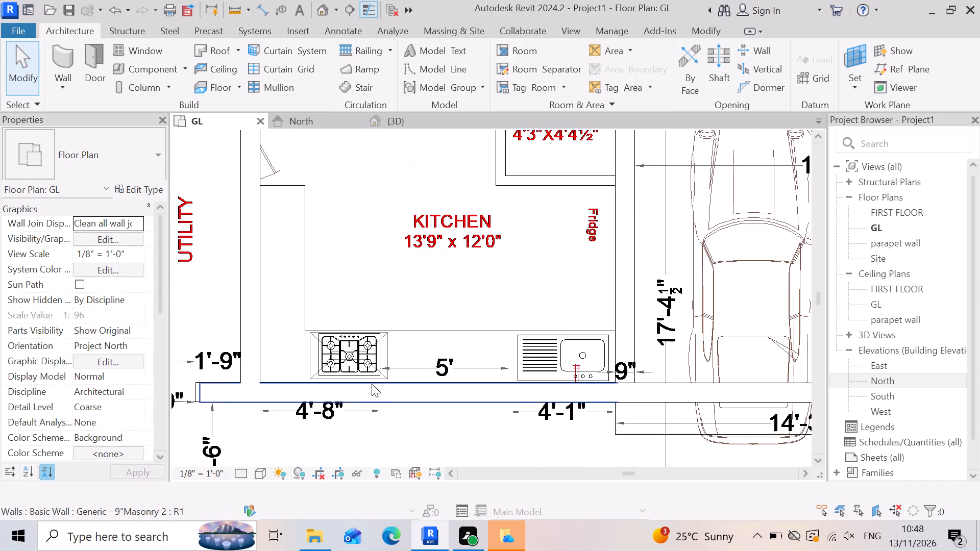
scroll(480, 393, "down", 8)
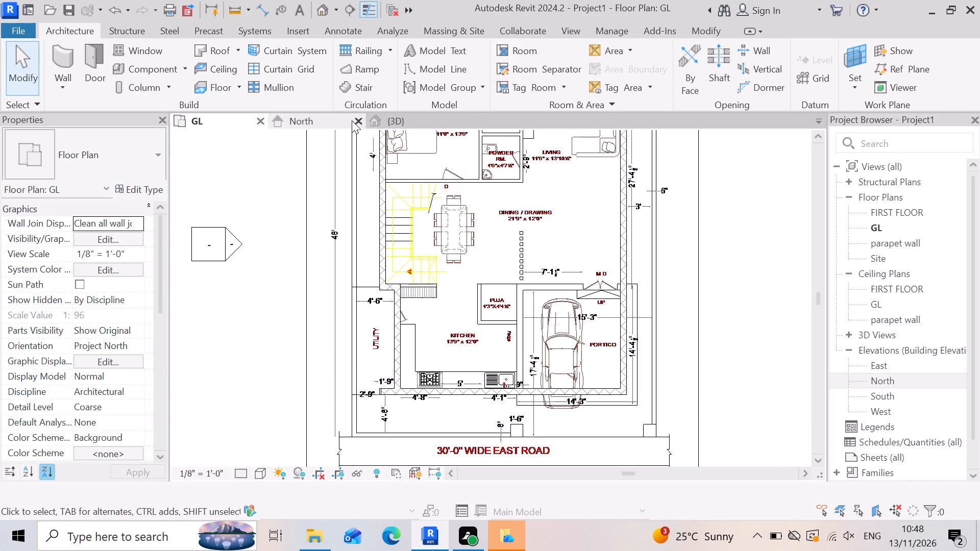
left_click(434, 117)
scroll(522, 341, "down", 3)
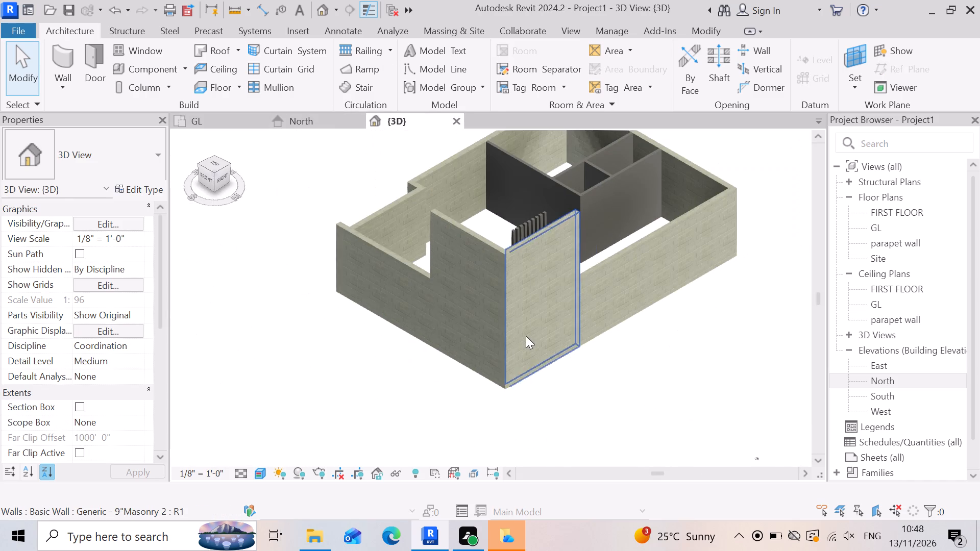
scroll(389, 287, "up", 2)
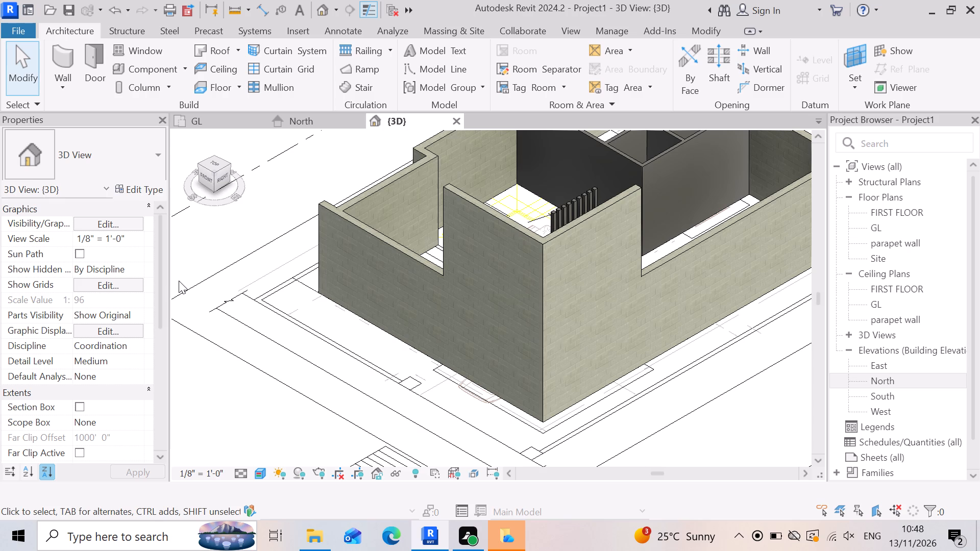
scroll(500, 247, "up", 3)
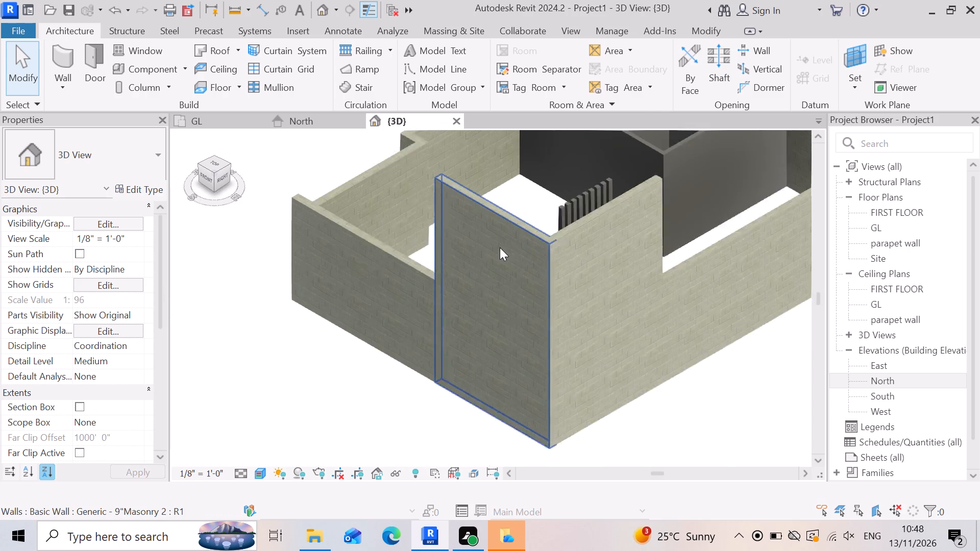
Examine the portico's road-side and outer walls in 3D from several angles, comparing their heights with the adjoining walls.
scroll(500, 247, "up", 1)
scroll(520, 267, "down", 3)
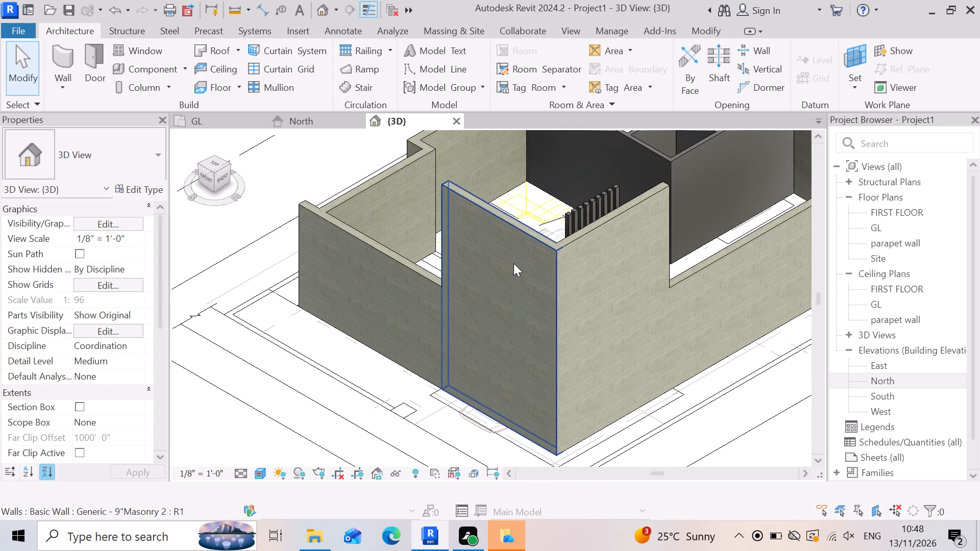
scroll(509, 253, "down", 3)
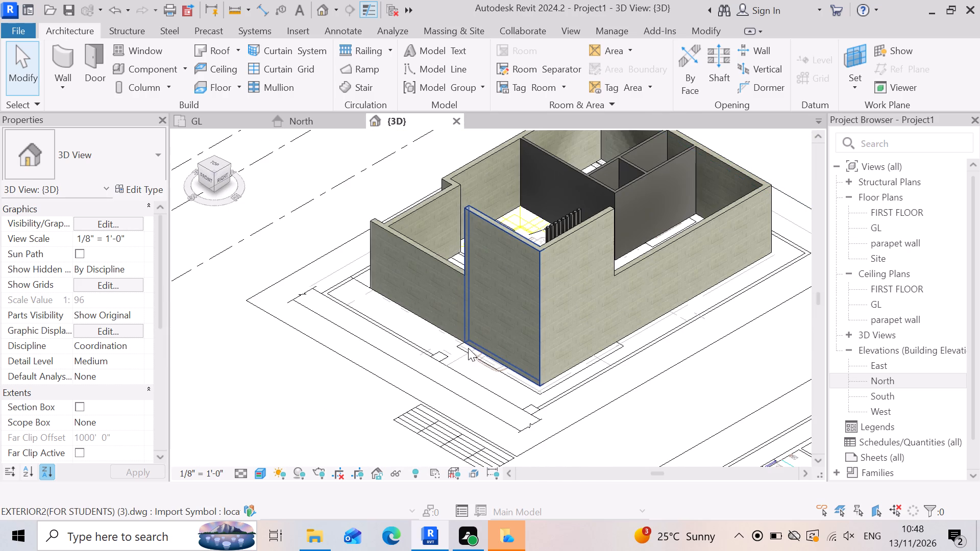
right_click_drag(468, 341, 536, 320)
middle_click_drag(477, 320, 515, 311, "shift")
scroll(587, 325, "down", 2)
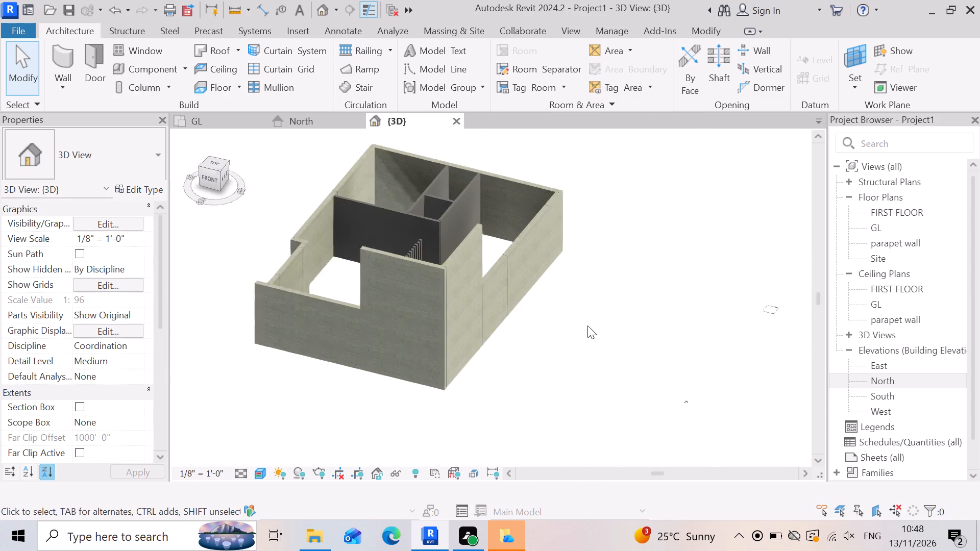
scroll(587, 325, "down", 3)
middle_click_drag(409, 335, 438, 310, "shift")
right_click_drag(416, 329, 438, 310, "shift")
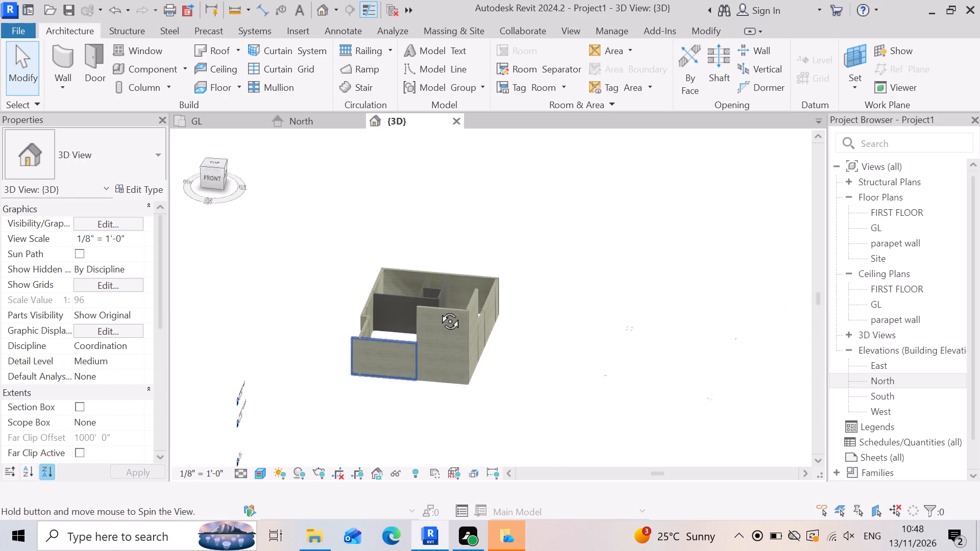
middle_click_drag(438, 310, 443, 310, "shift")
right_click_drag(438, 310, 443, 310, "shift")
middle_click(443, 310, "shift")
scroll(393, 365, "up", 3)
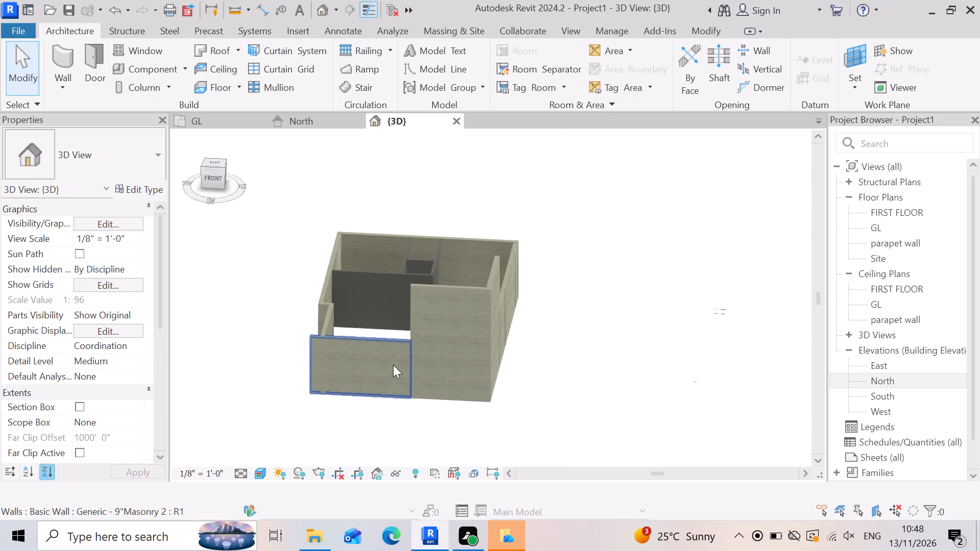
scroll(337, 392, "up", 3)
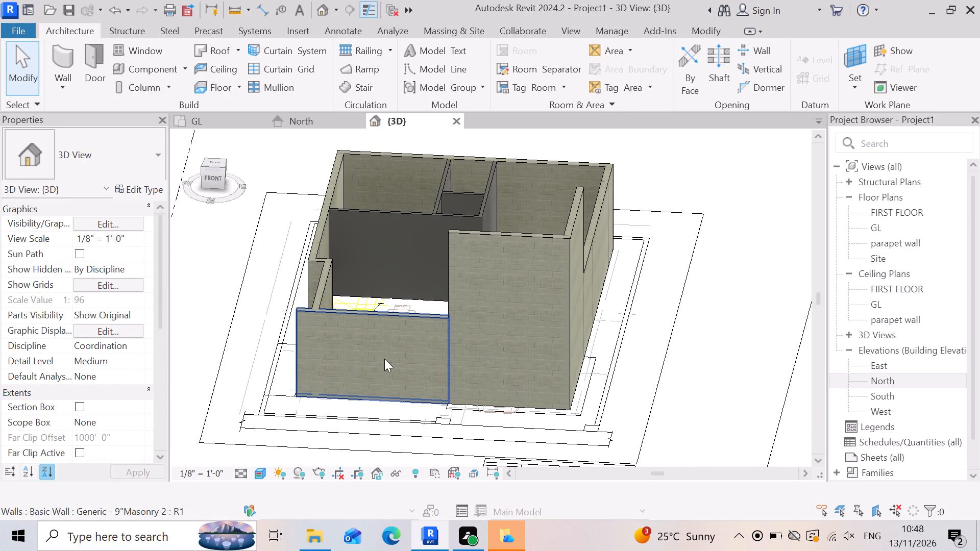
scroll(389, 359, "up", 3)
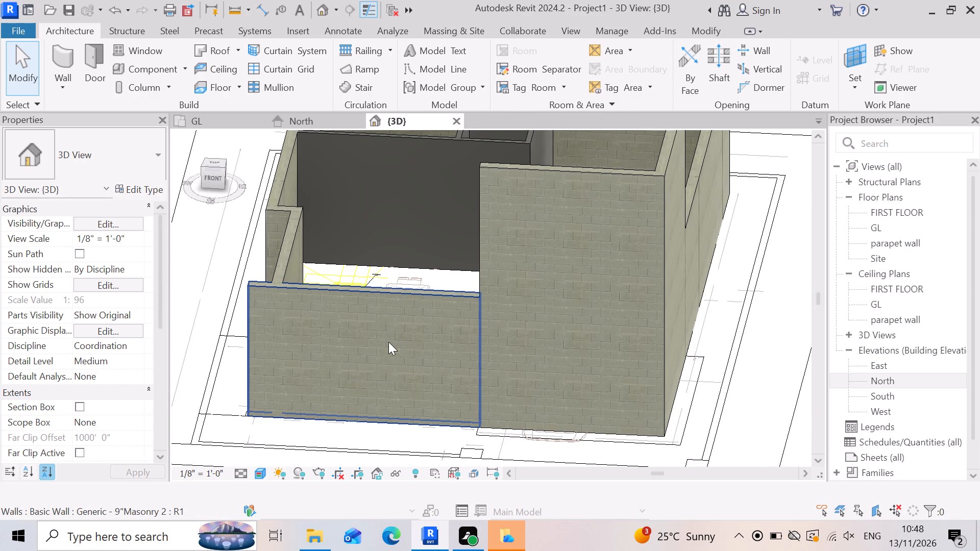
scroll(610, 330, "down", 2)
scroll(323, 300, "up", 2)
scroll(488, 346, "down", 3)
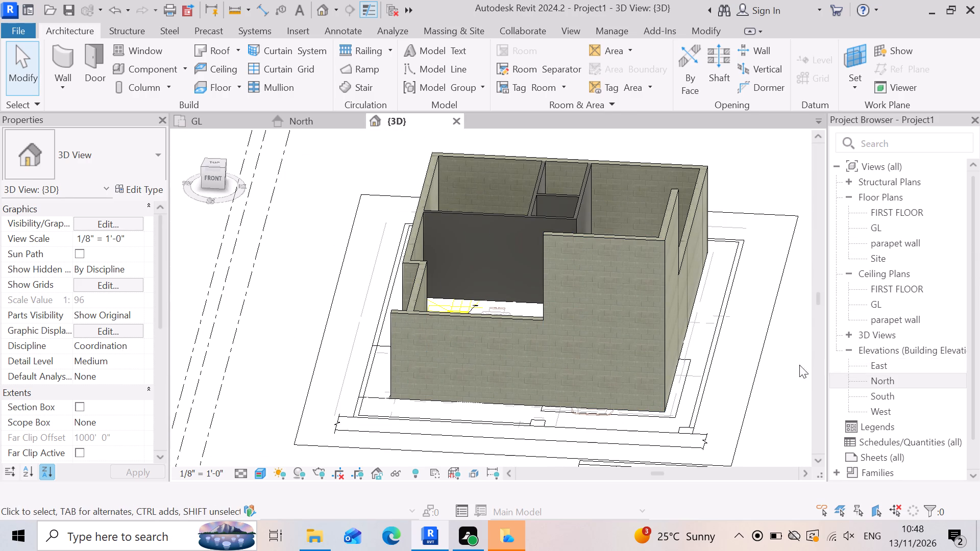
Constrain the top of the portico's road-side wall up to level FIRST FLOOR with a top offset of -6".
left_click(605, 355)
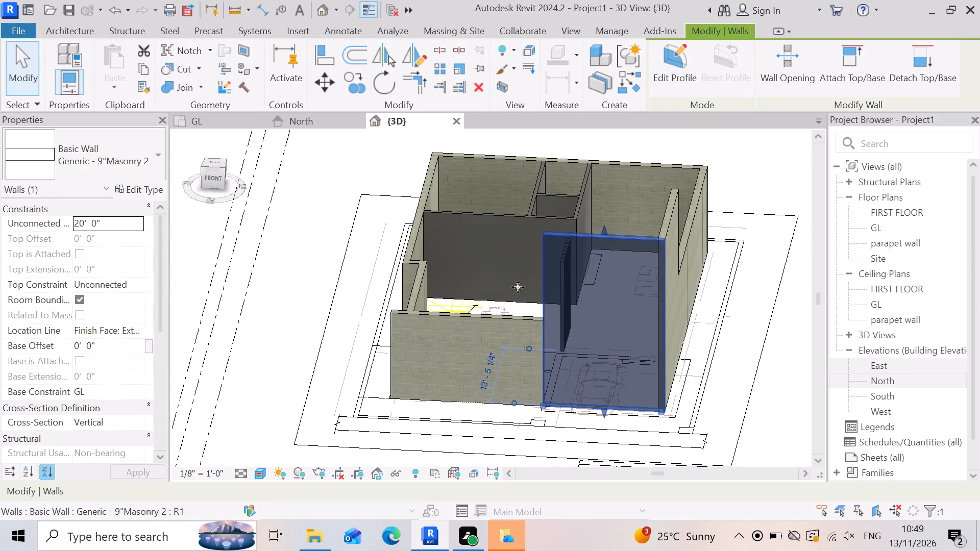
left_click(142, 281)
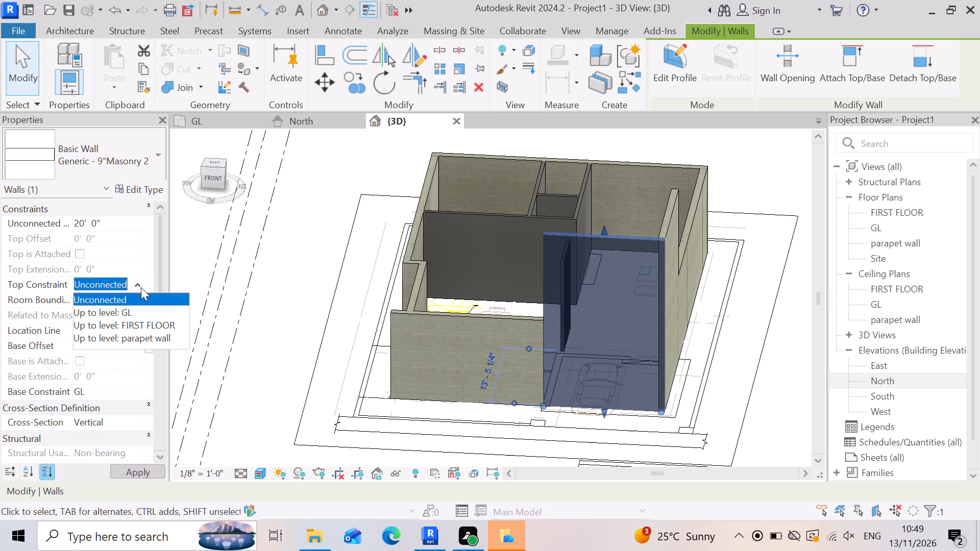
left_click(145, 318)
left_click(116, 239)
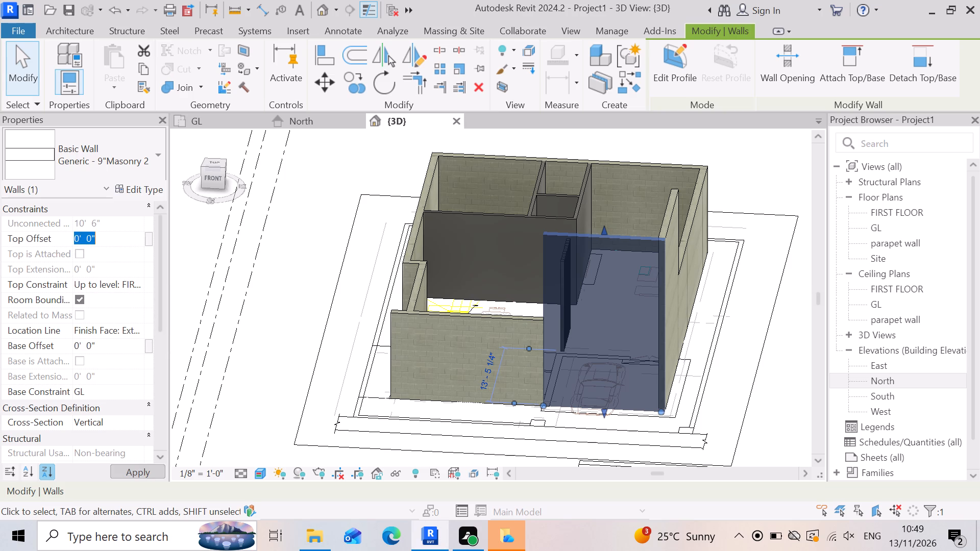
key("minus")
key("6")
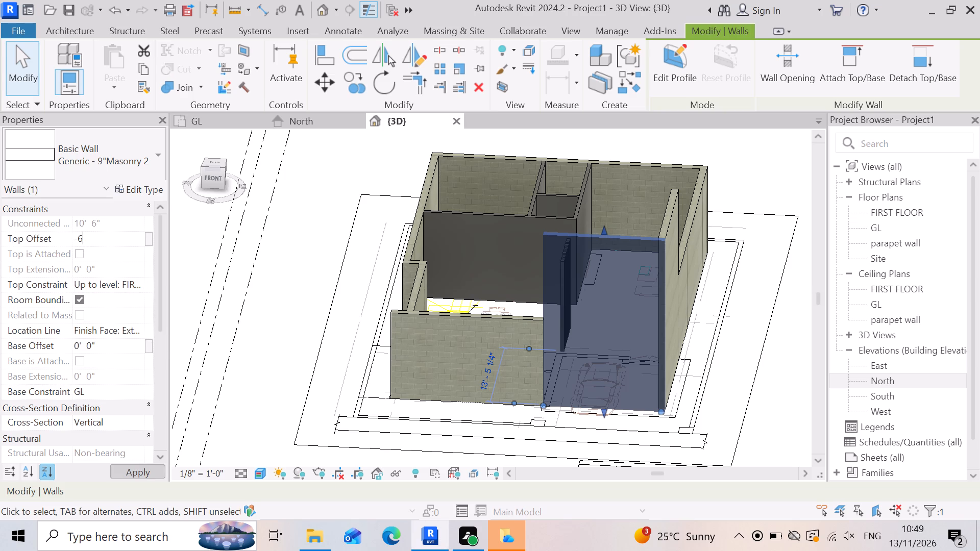
key("shift+quotedbl")
key("Return")
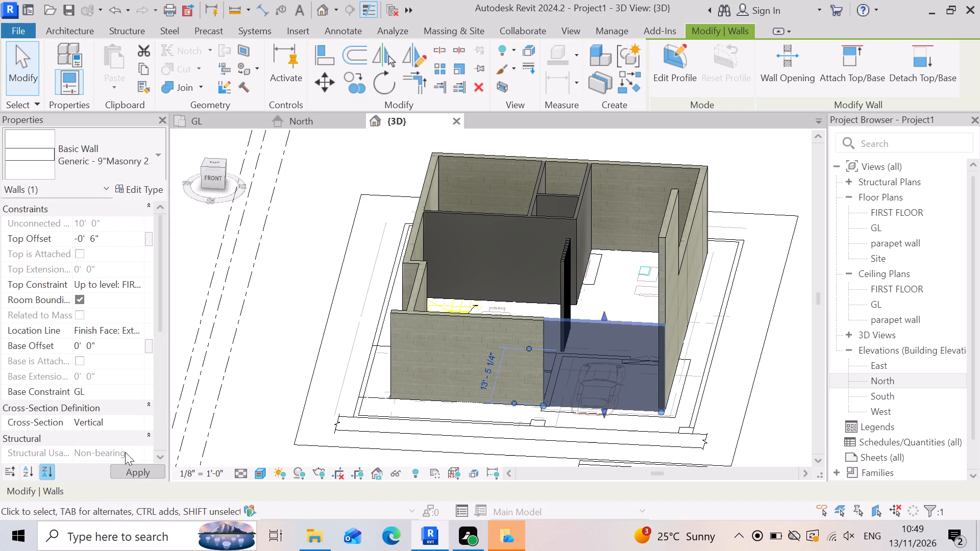
left_click(235, 411)
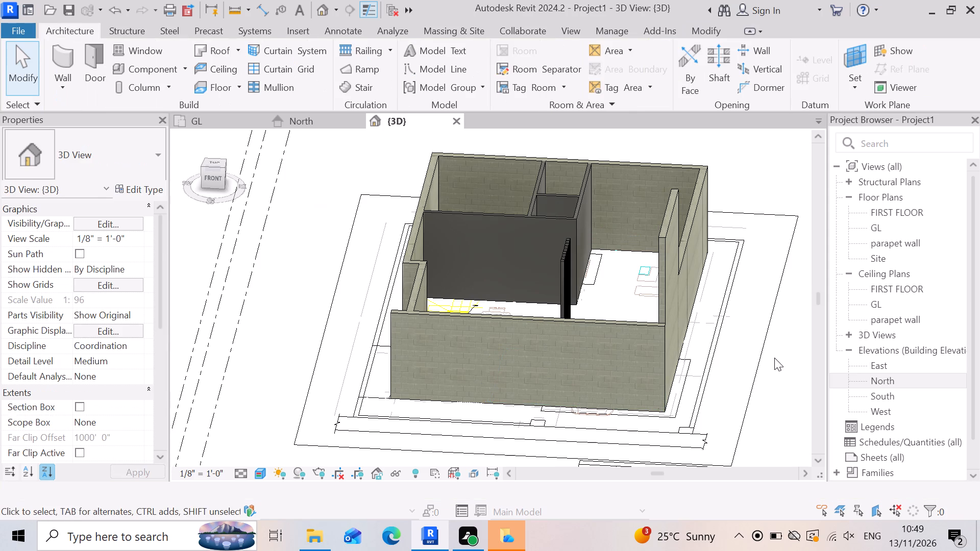
Constrain the top of the portico's outer side wall up to level FIRST FLOOR with a top offset of -6".
scroll(530, 311, "down", 3)
right_click_drag(522, 407, 520, 405, "shift")
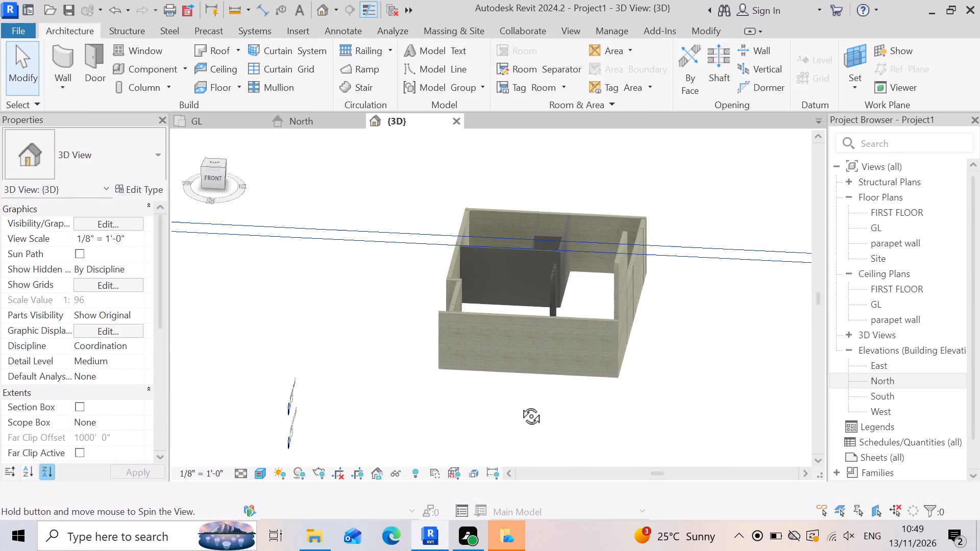
right_click_drag(520, 405, 499, 406, "shift")
scroll(690, 411, "up", 1)
right_click_drag(690, 411, 649, 423)
right_click_drag(688, 420, 638, 428, "shift")
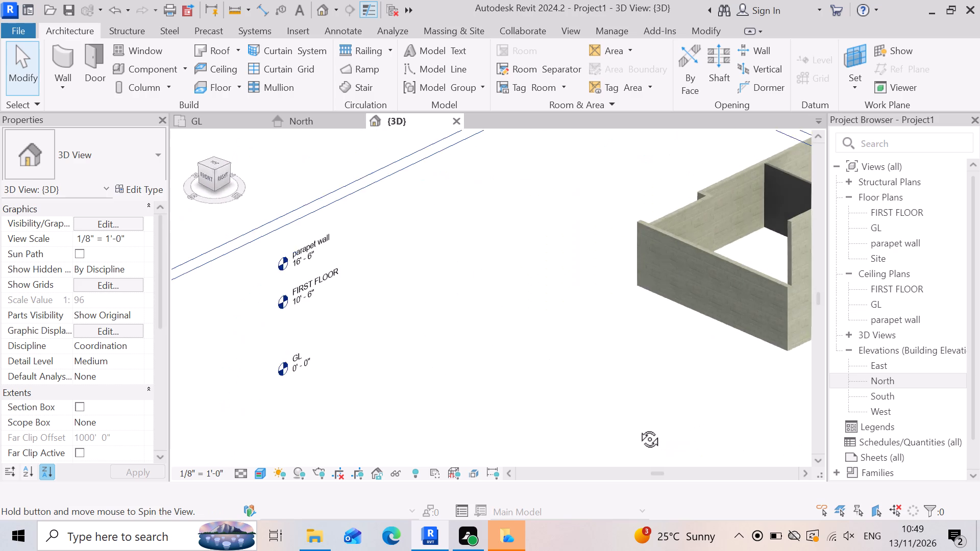
right_click_drag(638, 428, 636, 428, "shift")
scroll(464, 391, "down", 4)
scroll(677, 365, "up", 5)
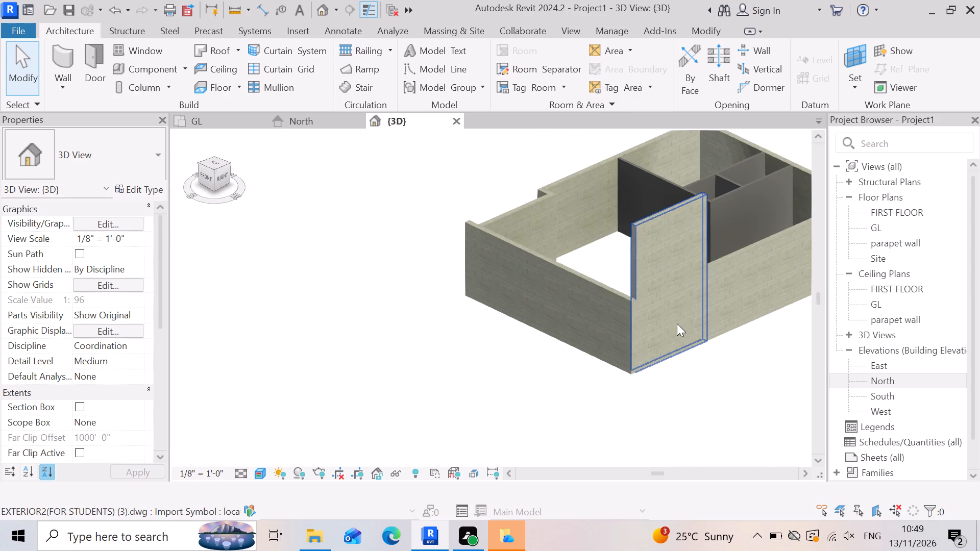
left_click(668, 286)
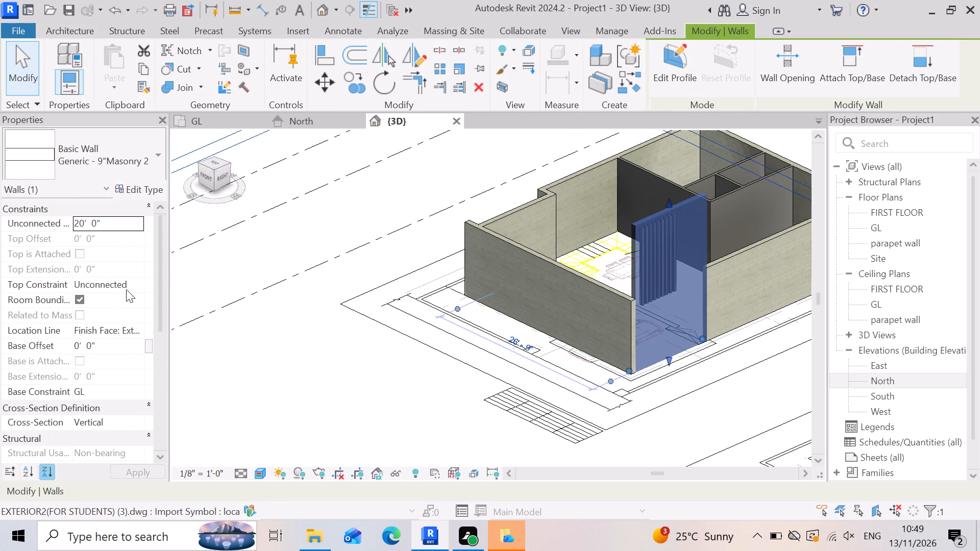
left_click(145, 285)
left_click(136, 287)
left_click(137, 326)
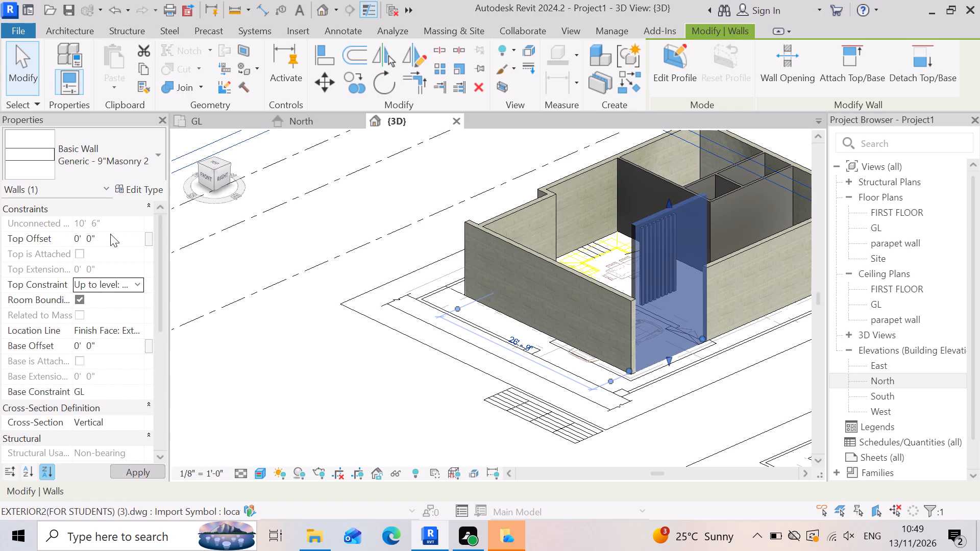
left_click(111, 237)
type("-6")
key("shift+quotedbl")
key("Return")
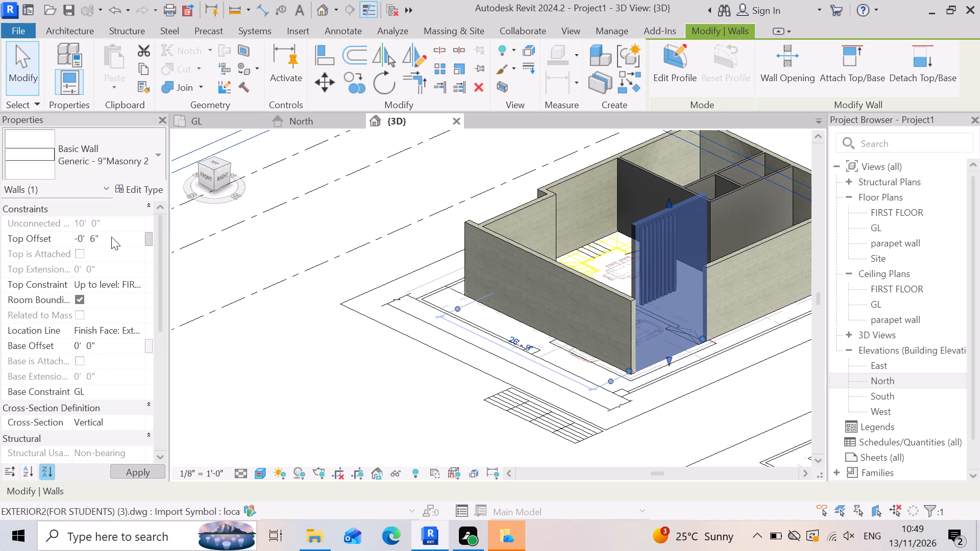
left_click(321, 433)
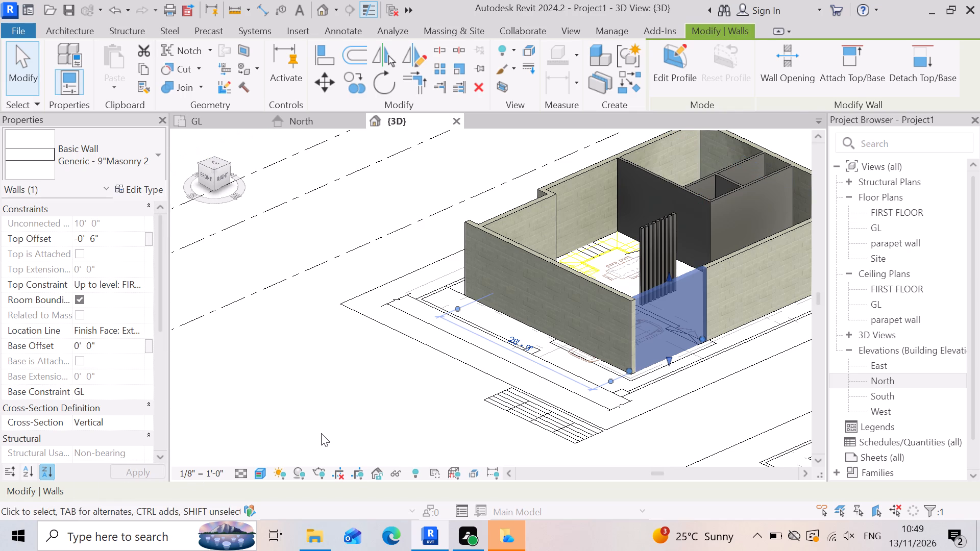
Inspect the wall tops around the portico and the whole wall enclosure from several angles in 3D.
scroll(739, 367, "up", 3)
scroll(524, 411, "down", 1)
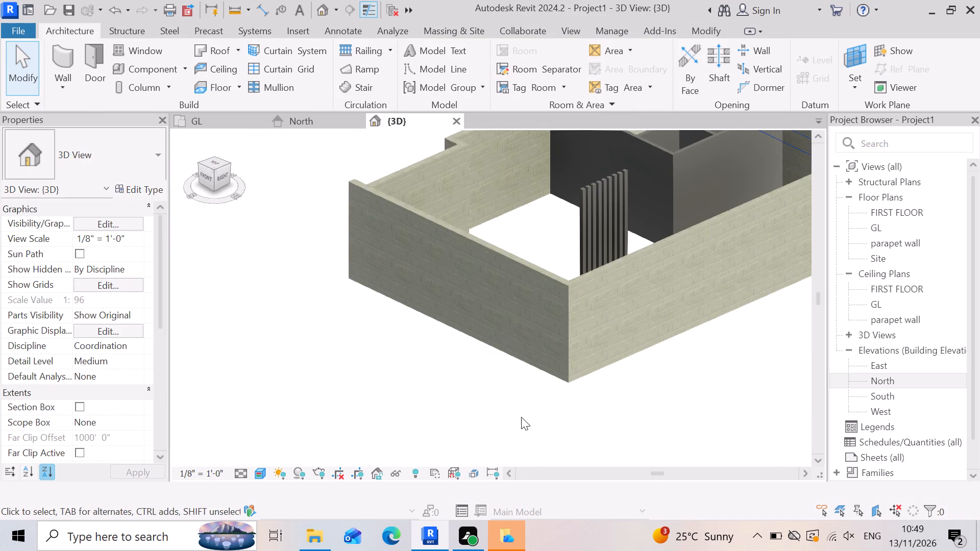
scroll(510, 454, "down", 2)
scroll(660, 244, "up", 3)
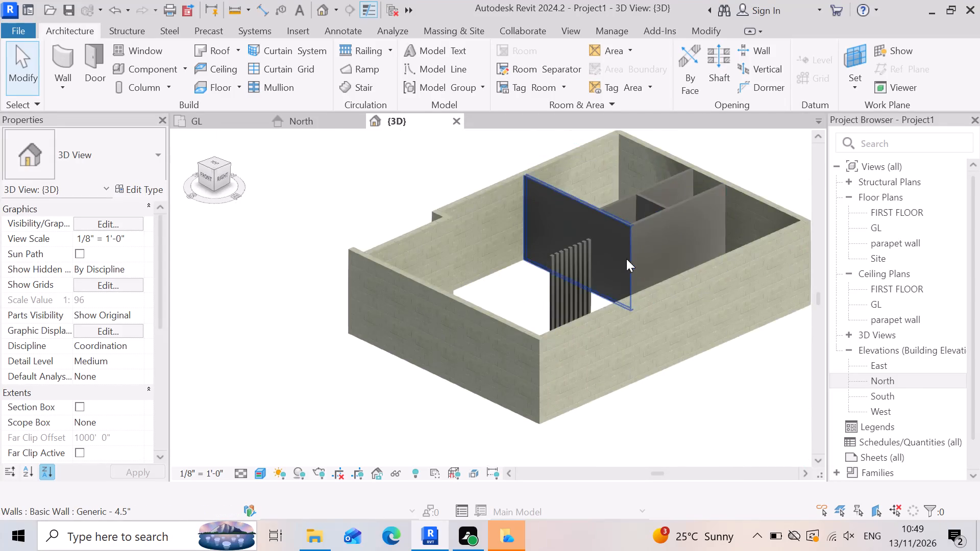
scroll(626, 259, "up", 3)
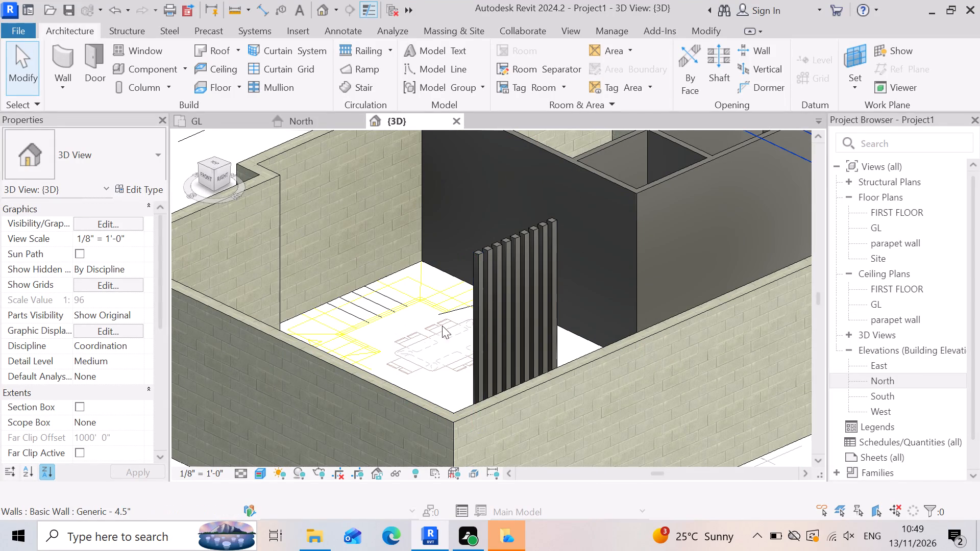
scroll(429, 349, "down", 3)
scroll(472, 378, "up", 2)
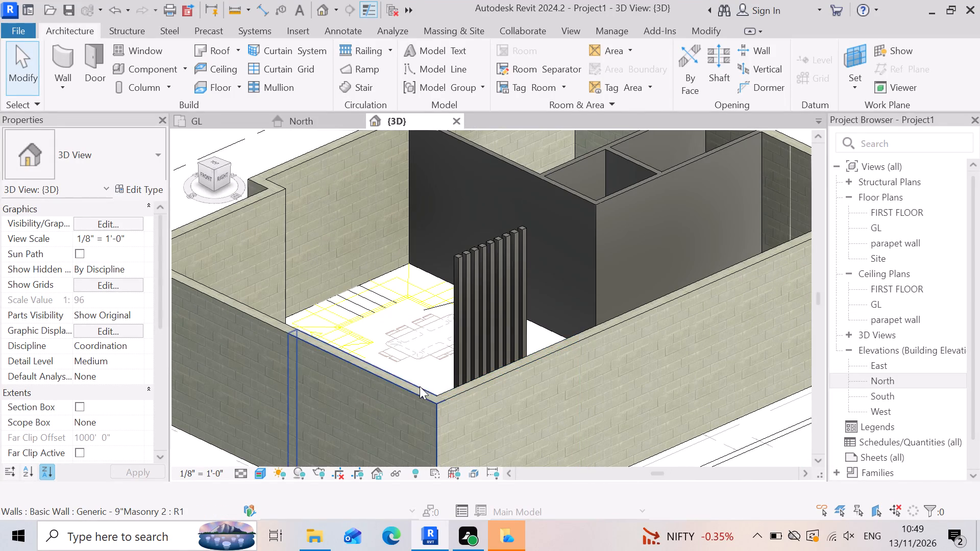
scroll(407, 374, "up", 3)
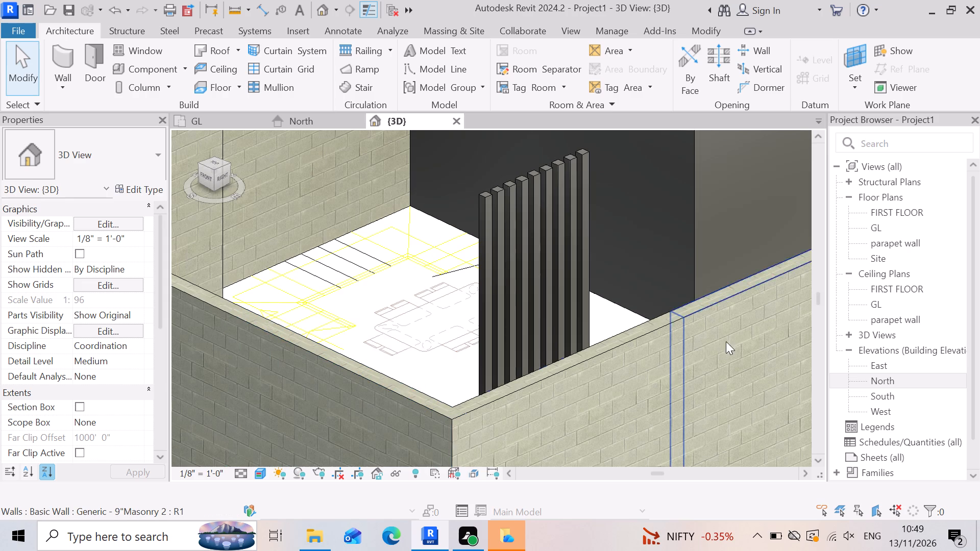
scroll(726, 341, "down", 3)
scroll(541, 348, "down", 4)
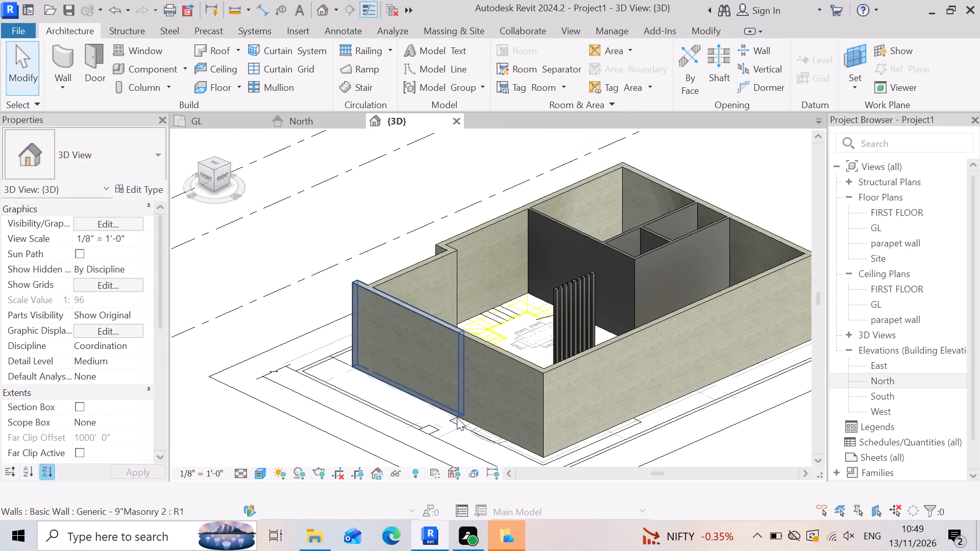
scroll(394, 427, "down", 3)
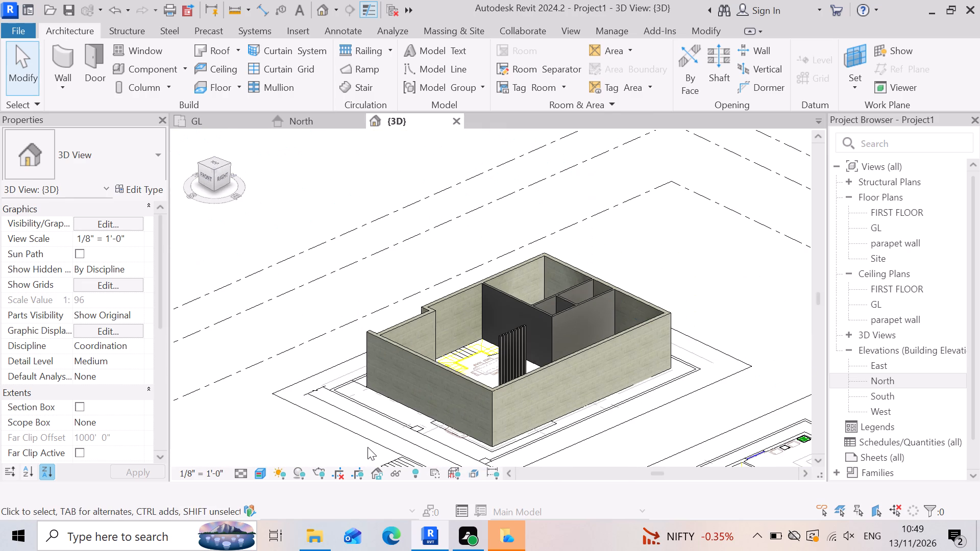
right_click_drag(374, 436, 435, 432, "shift")
middle_click(435, 432)
scroll(564, 374, "down", 4)
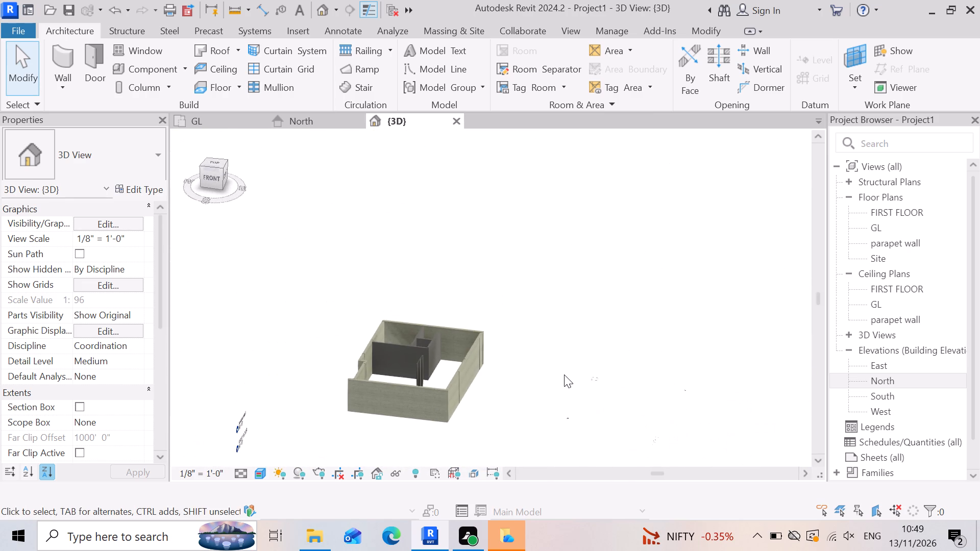
scroll(384, 463, "up", 3)
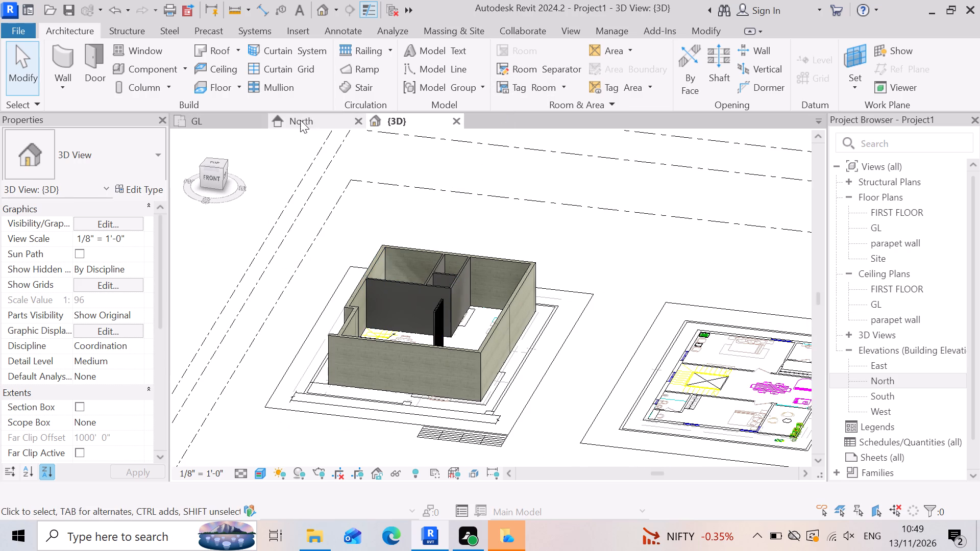
Switch to the GL floor plan and examine the ground floor plan around the kitchen and portico.
left_click(212, 120)
scroll(495, 293, "down", 3)
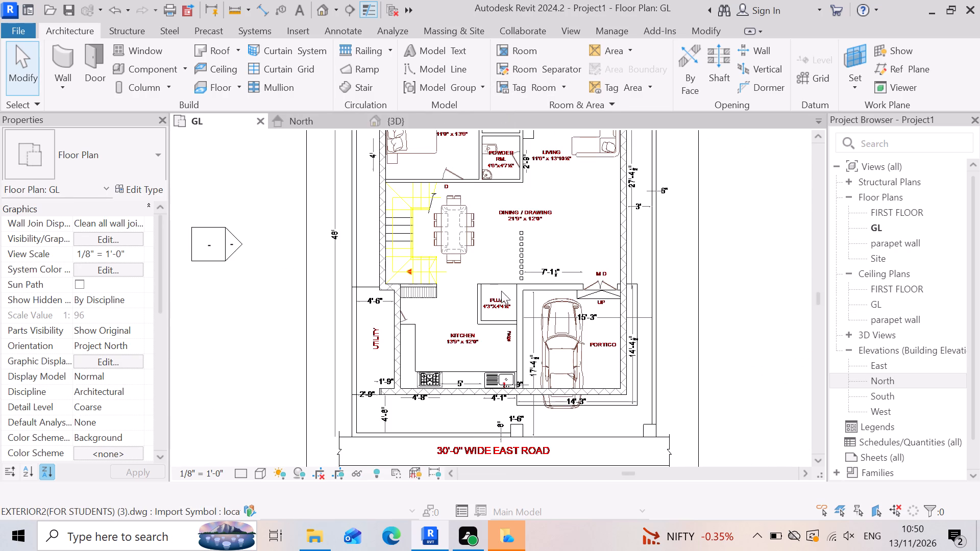
left_click(654, 359)
scroll(494, 392, "up", 2)
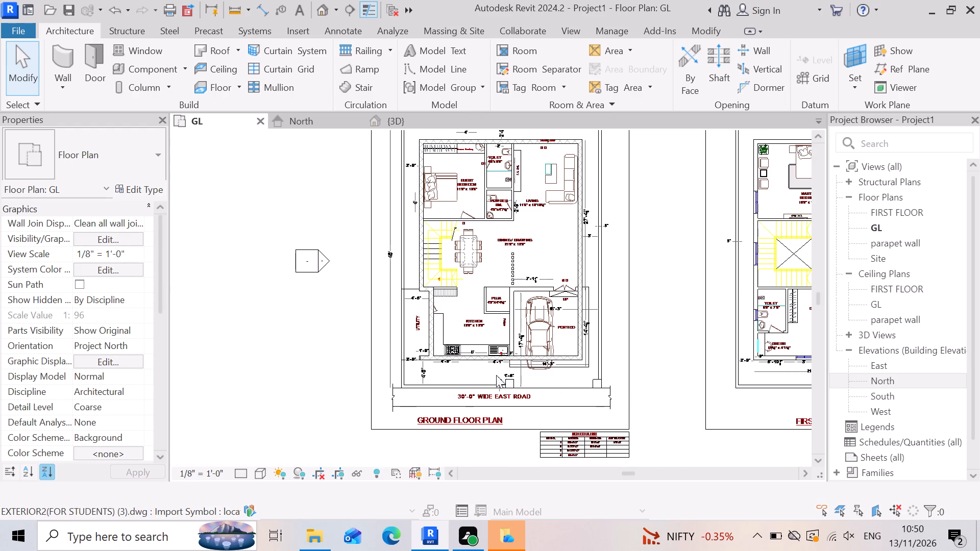
scroll(496, 375, "up", 2)
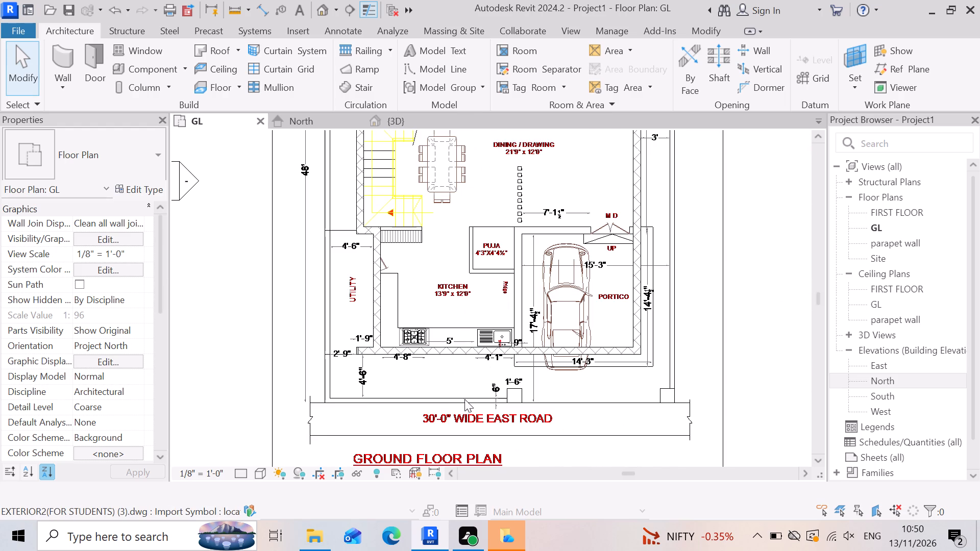
scroll(456, 388, "down", 3)
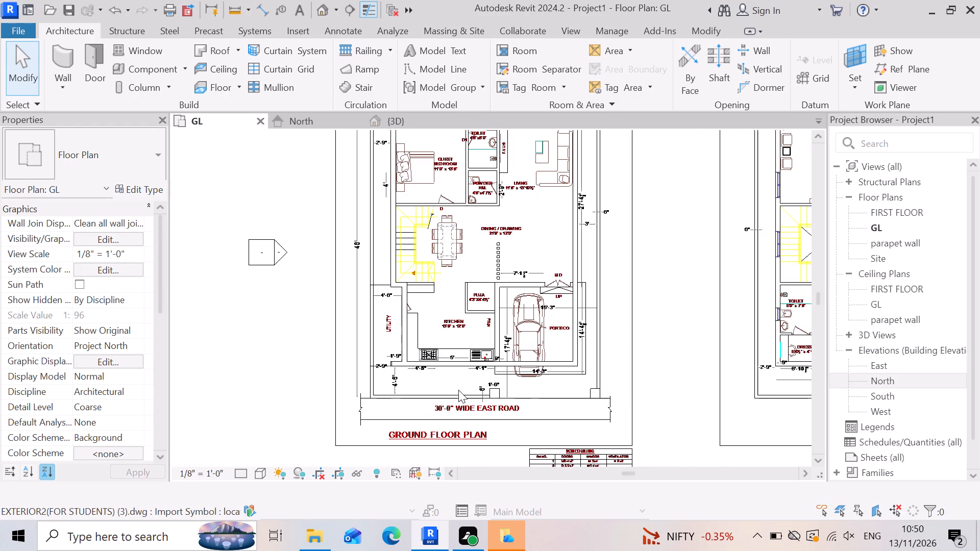
Start placing a door and browse the family library to the Doors folder of the English-Imperial US library.
left_click(61, 64)
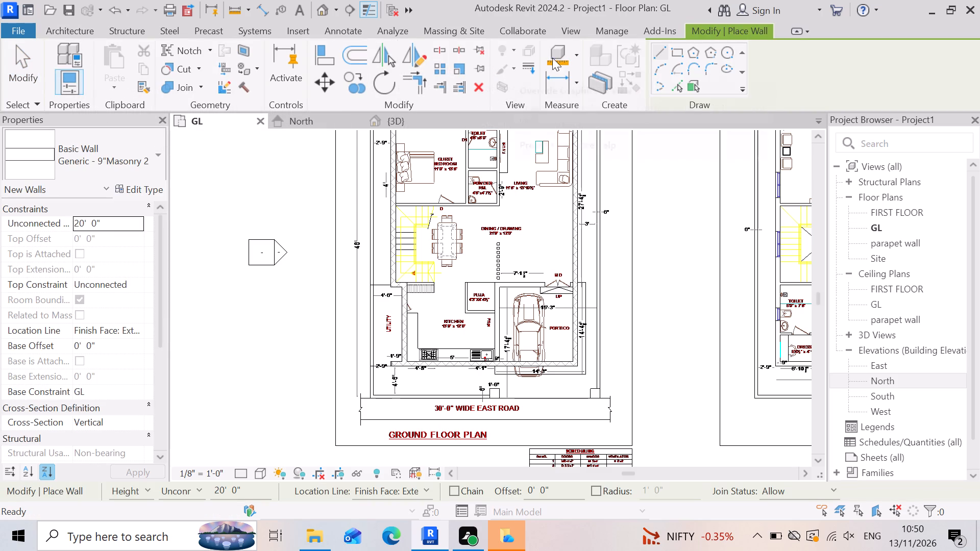
left_click(83, 28)
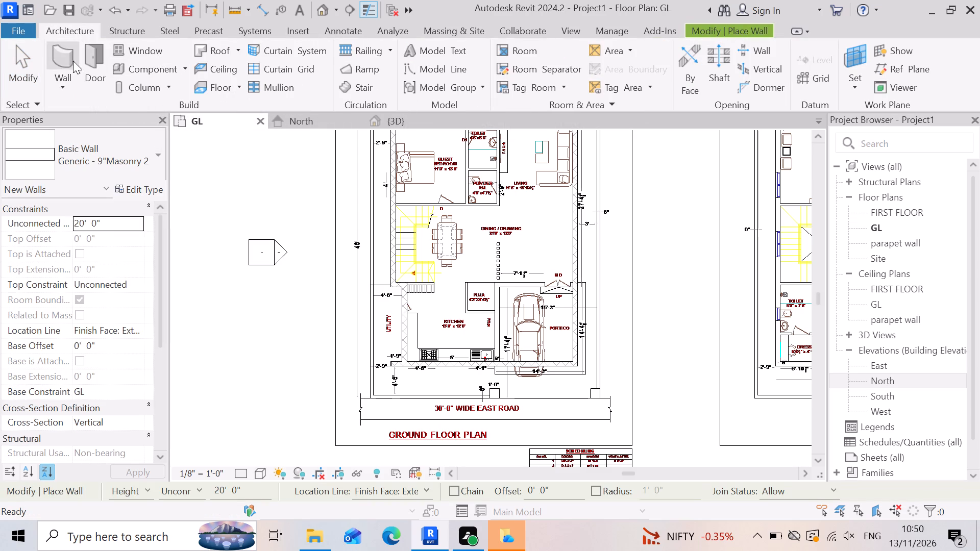
left_click(90, 54)
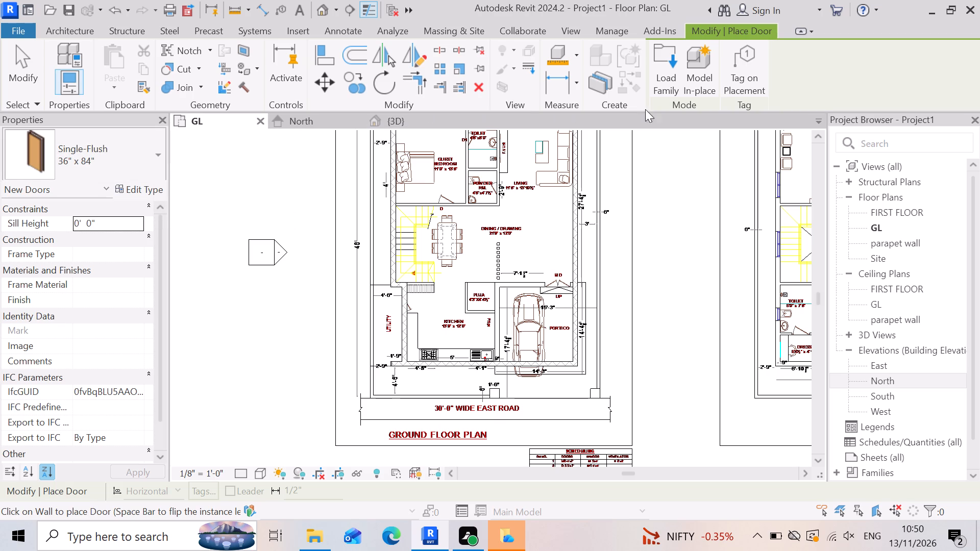
left_click(660, 56)
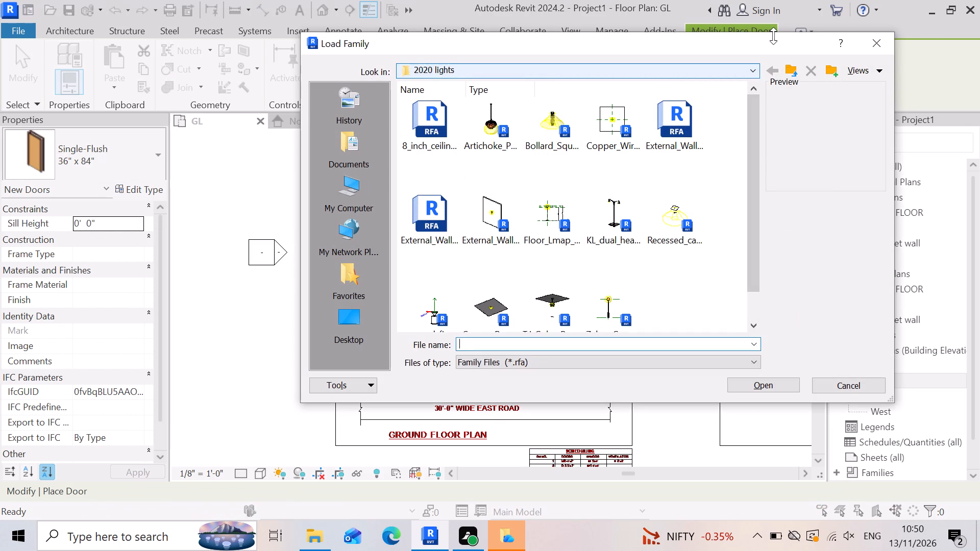
double_click(783, 69)
left_click(791, 70)
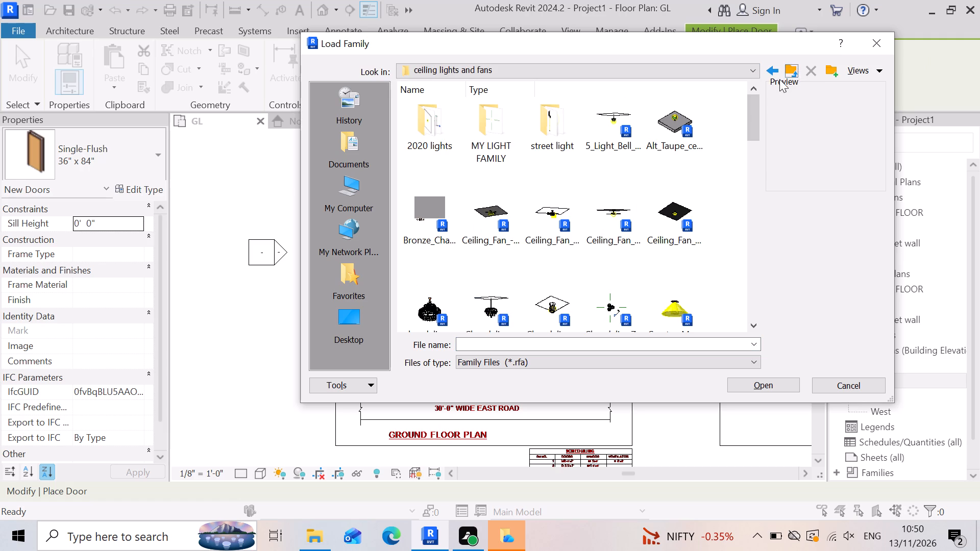
double_click(793, 68)
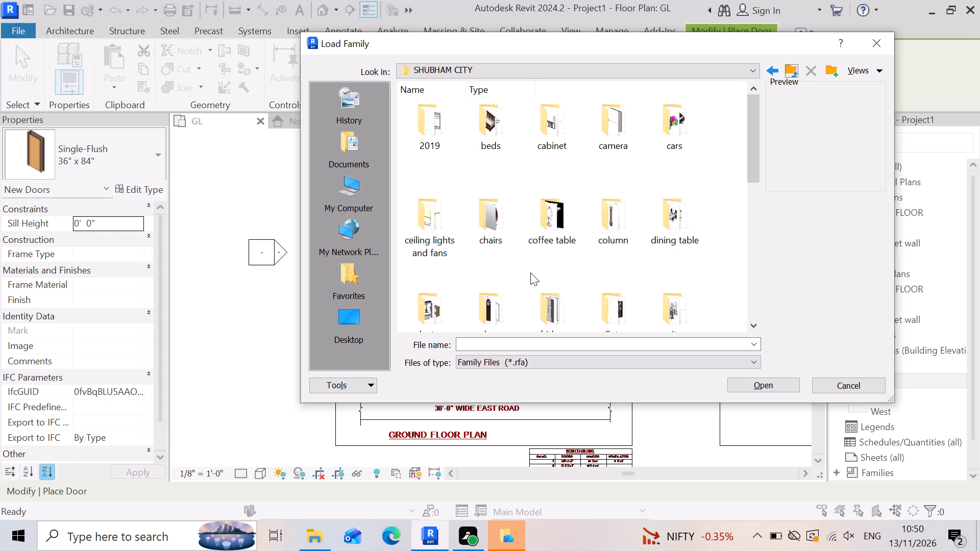
scroll(540, 263, "down", 5)
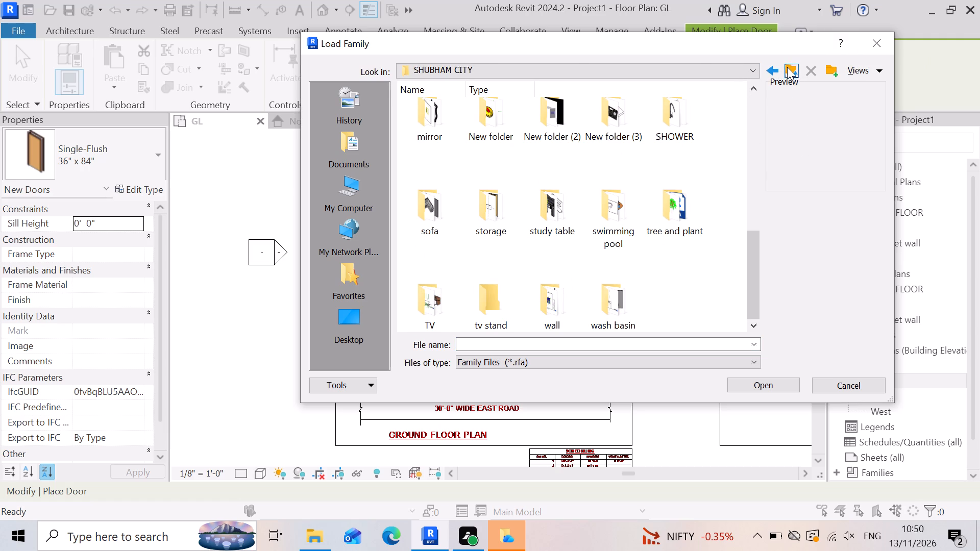
left_click(790, 66)
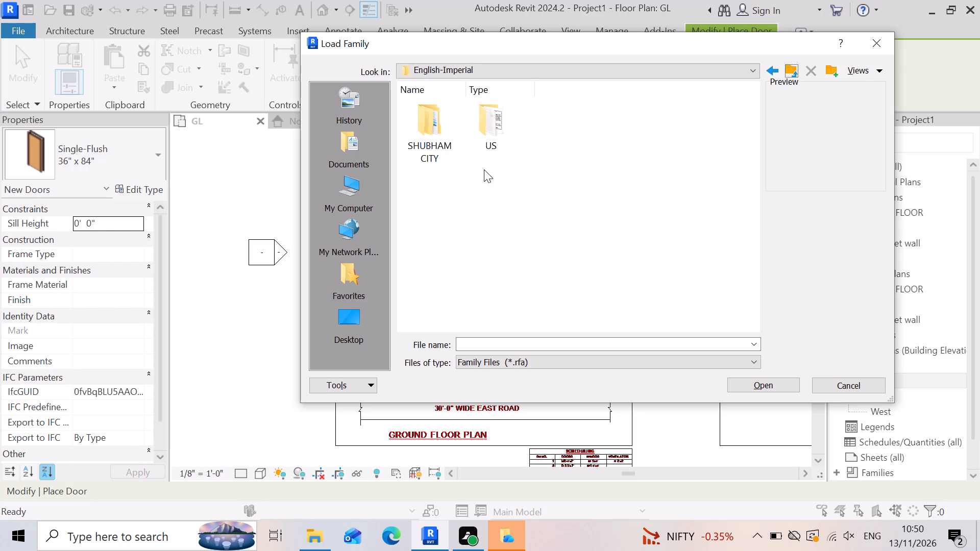
double_click(495, 137)
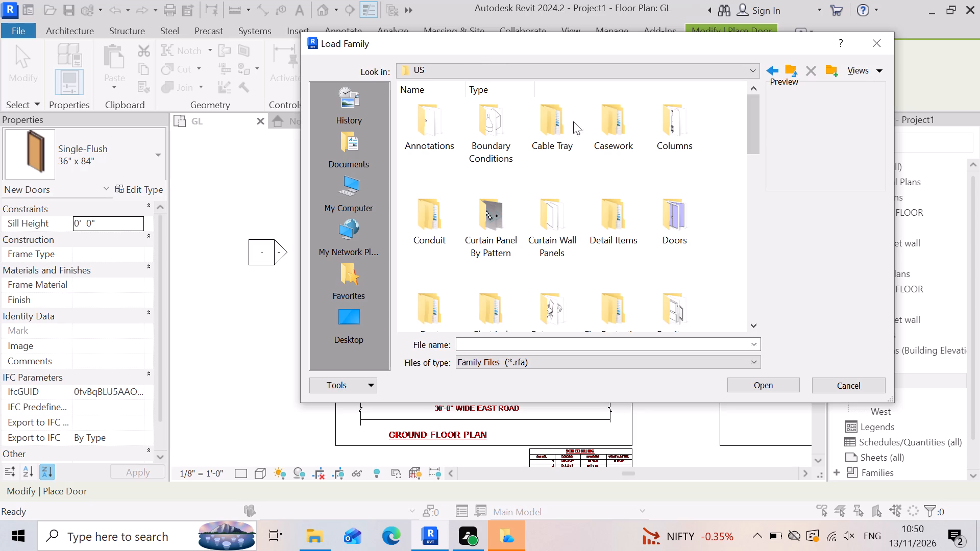
double_click(672, 218)
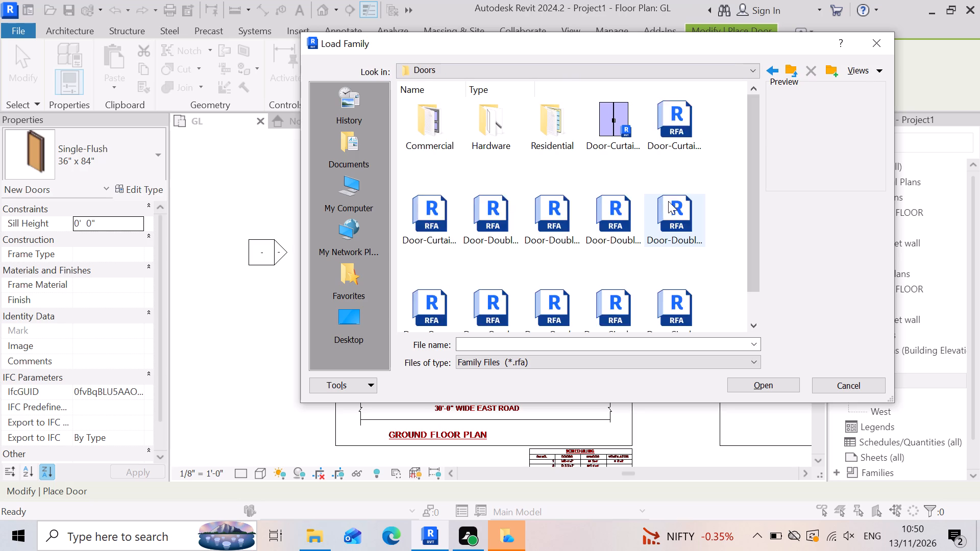
Look through the Doors folder and the other US library folders for door families, returning to Doors.
scroll(534, 260, "down", 3)
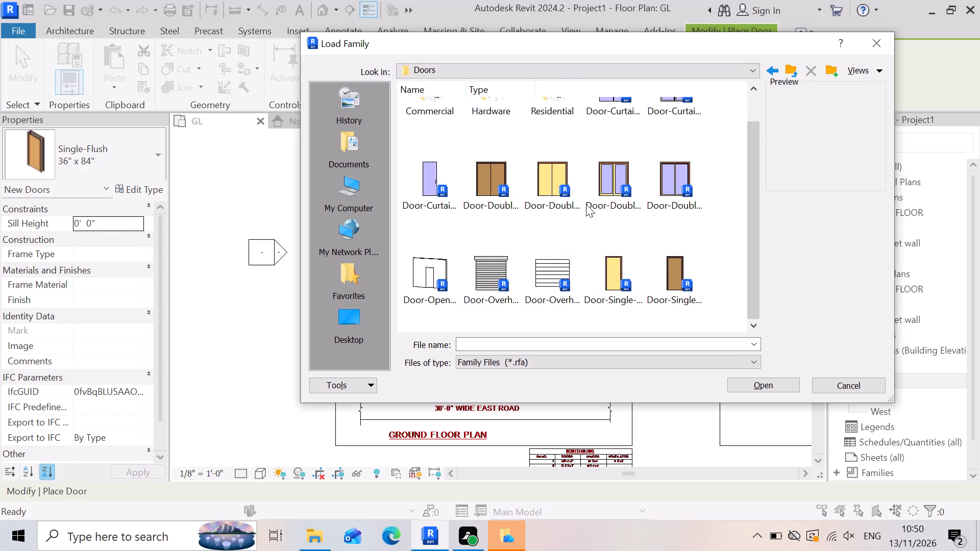
left_click(792, 73)
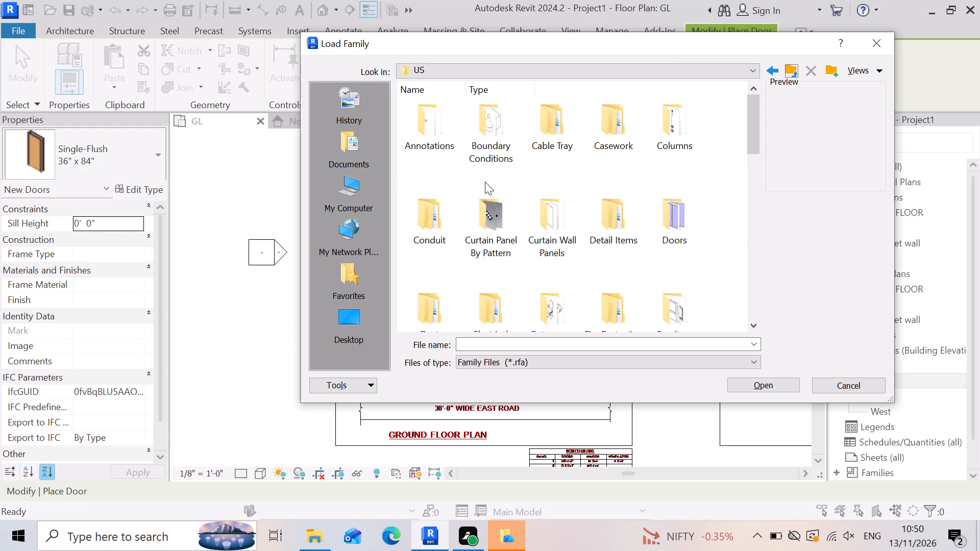
scroll(574, 197, "down", 7)
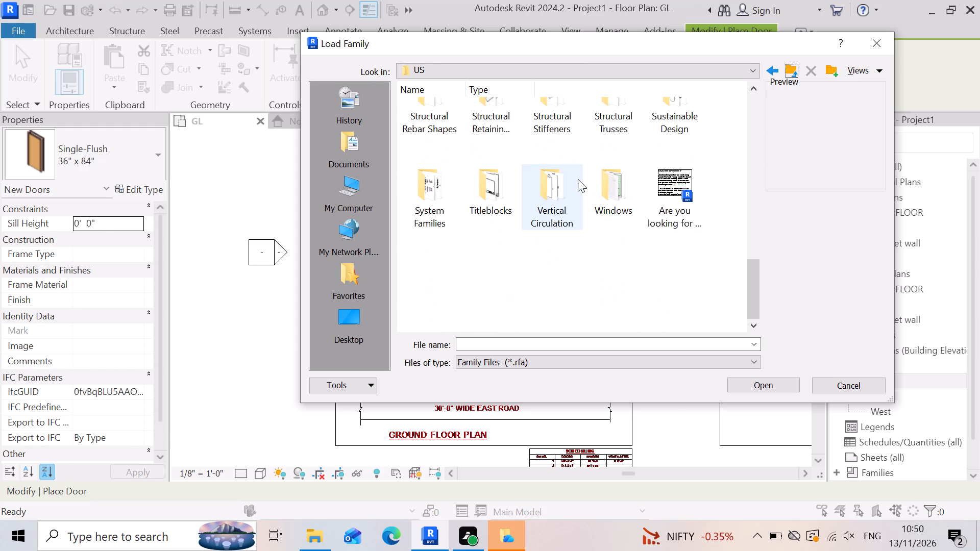
scroll(590, 250, "up", 4)
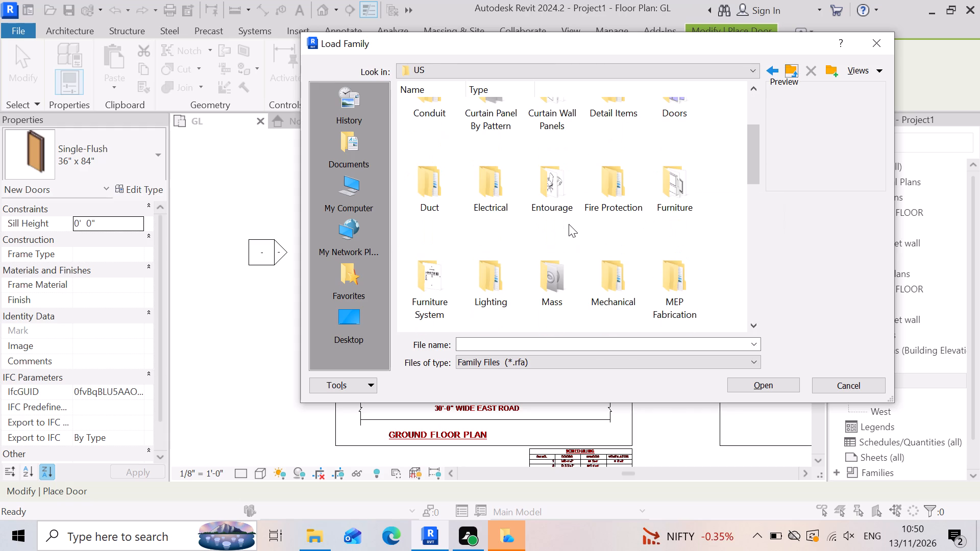
scroll(570, 222, "up", 2)
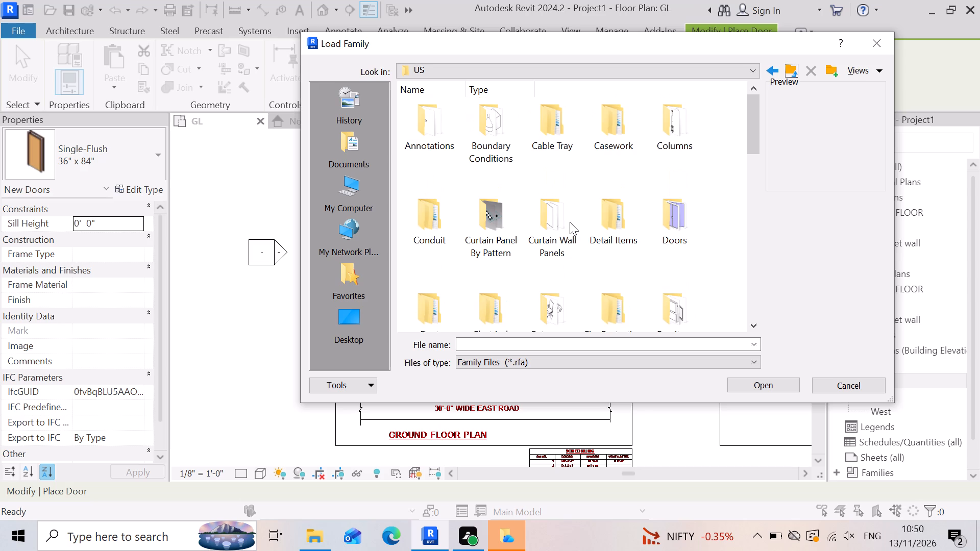
double_click(677, 216)
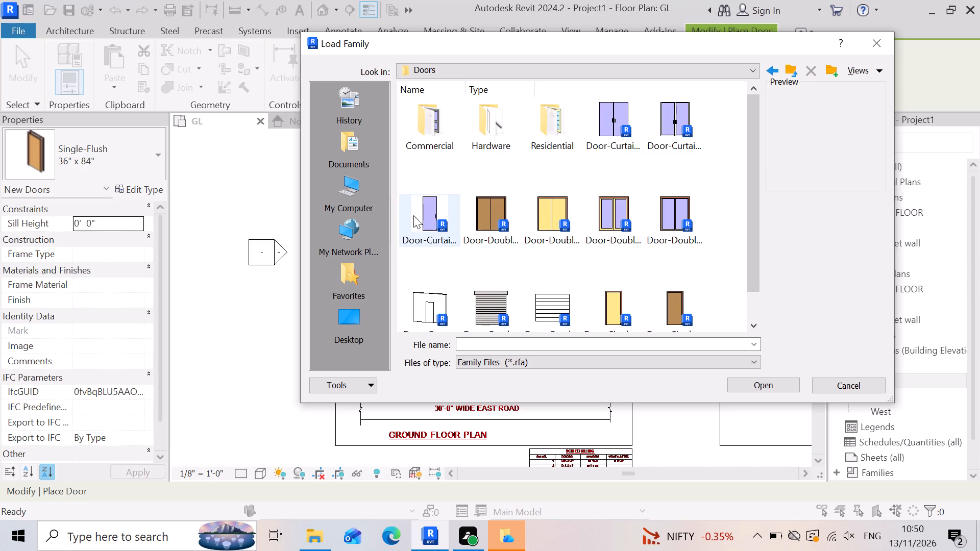
Load the Door-Passage-Single-Two_Lite_Narrow family from the Commercial folder with its 30" x 80" type.
double_click(433, 138)
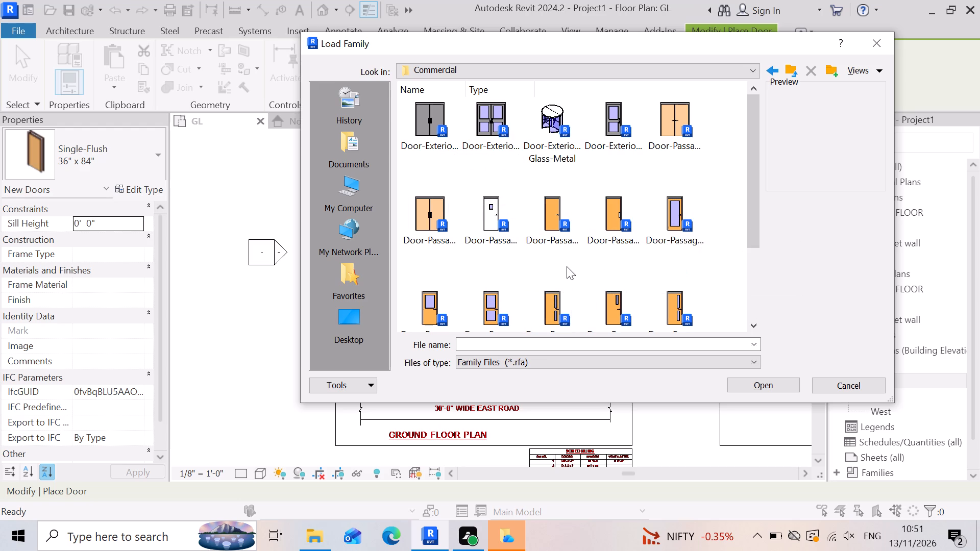
scroll(567, 266, "down", 1)
scroll(524, 259, "down", 2)
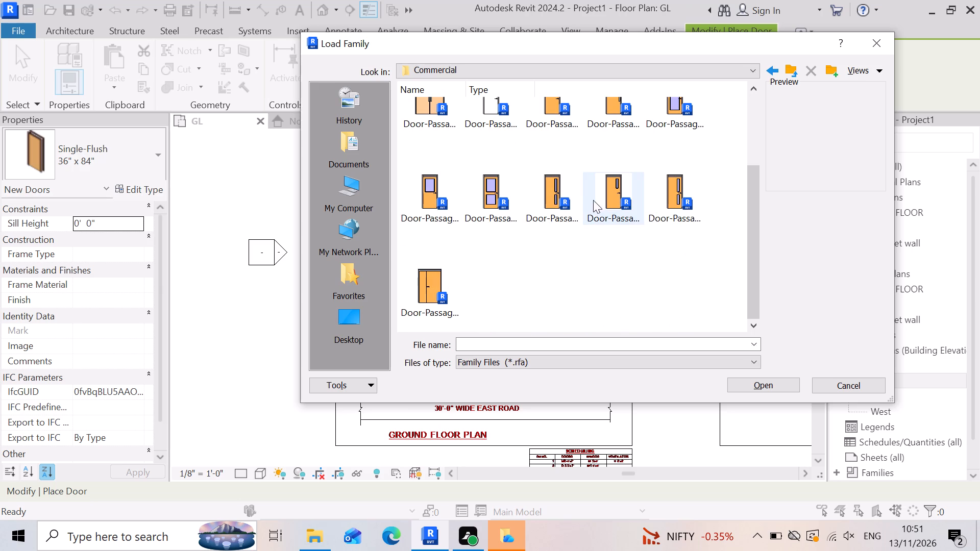
double_click(553, 203)
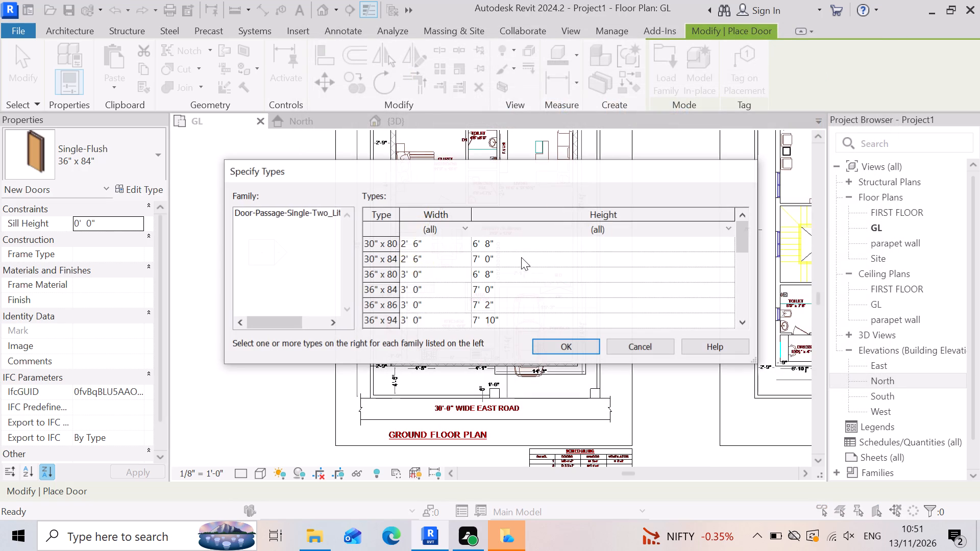
left_click(522, 239)
double_click(573, 338)
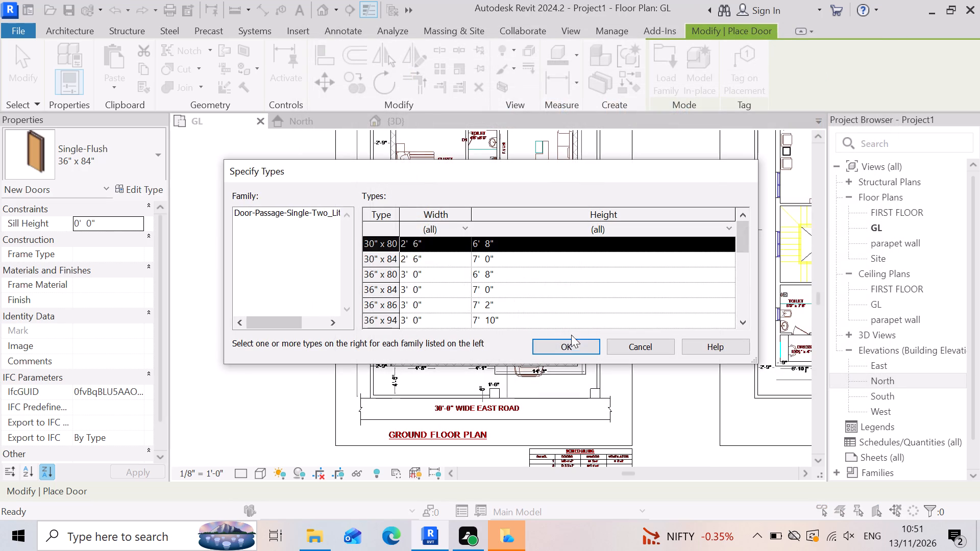
left_click(572, 349)
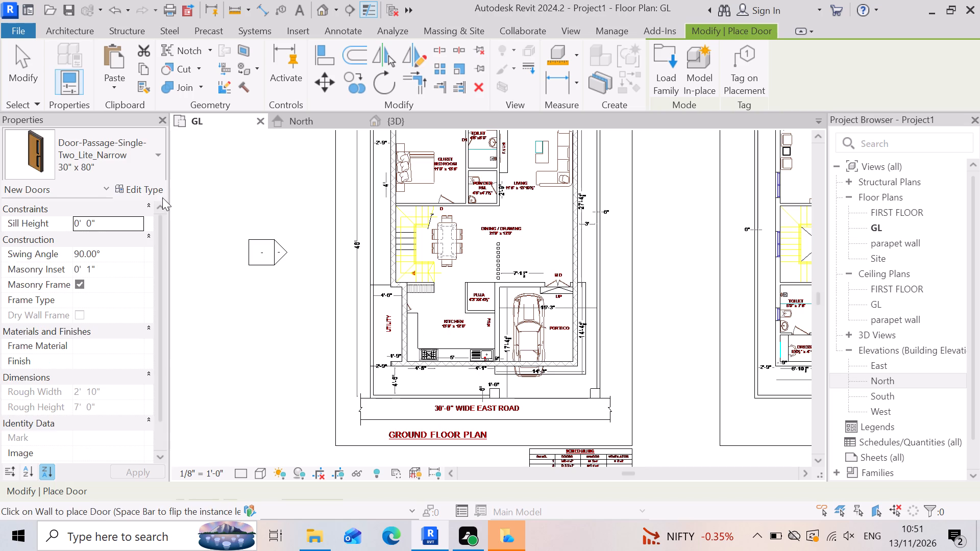
Edit the loaded door's 30" x 80" type, setting its width to 4' and its height to 7'.
left_click(142, 188)
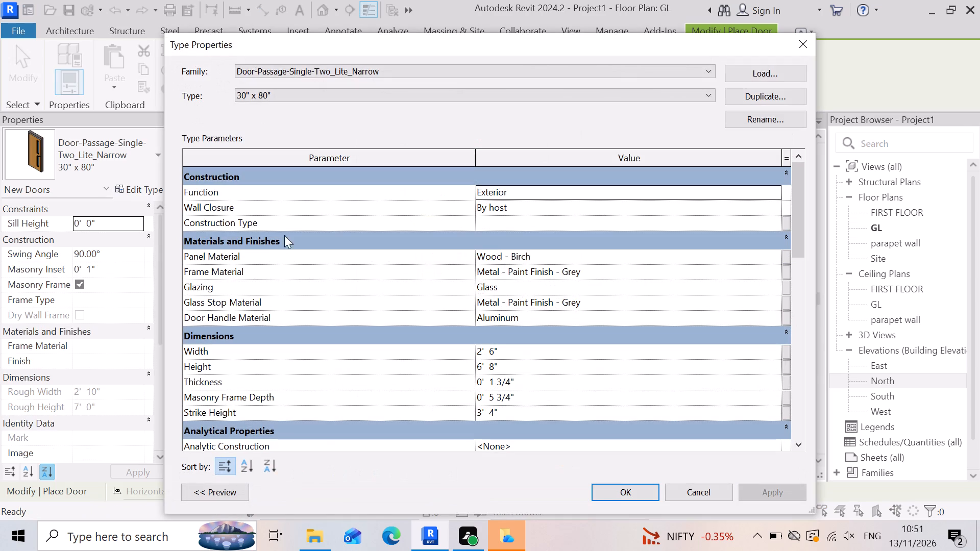
left_click(518, 355)
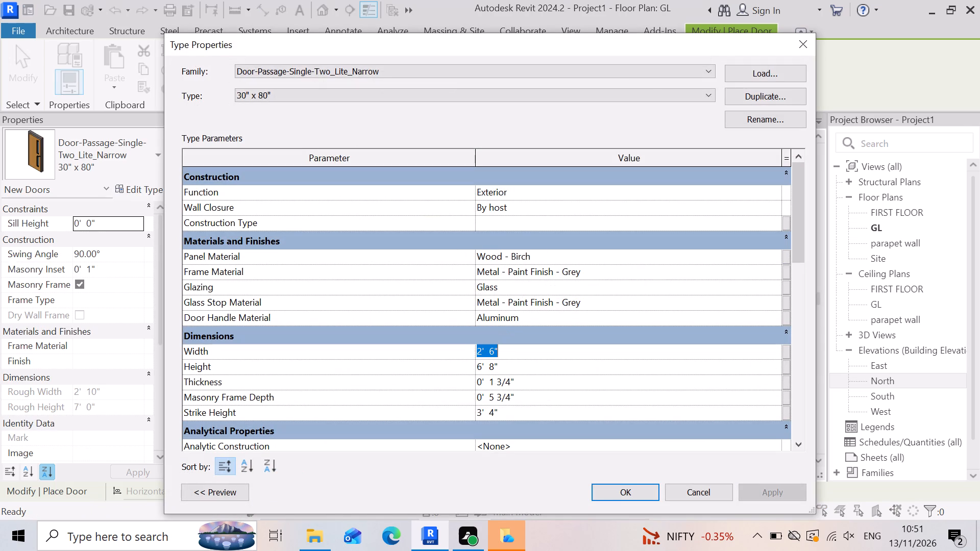
key("BackSpace")
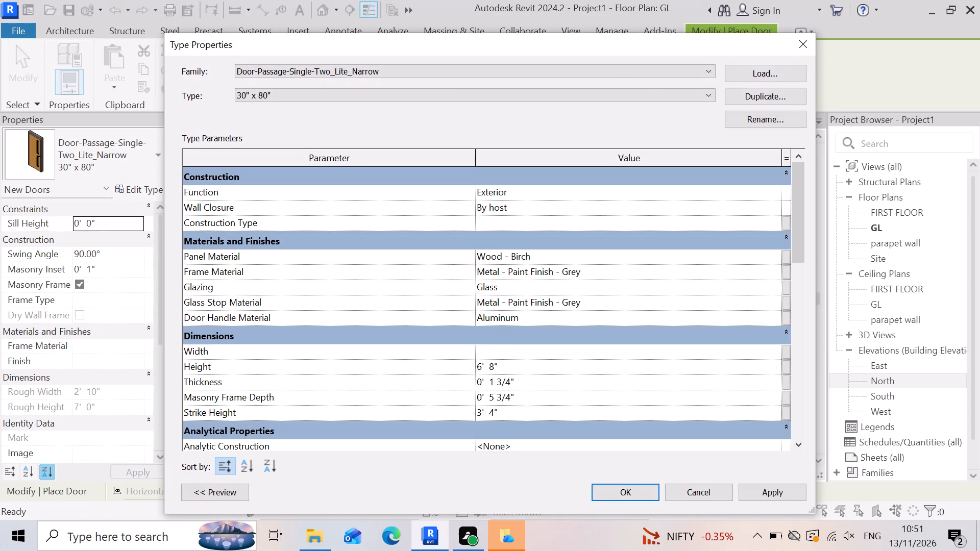
key("4")
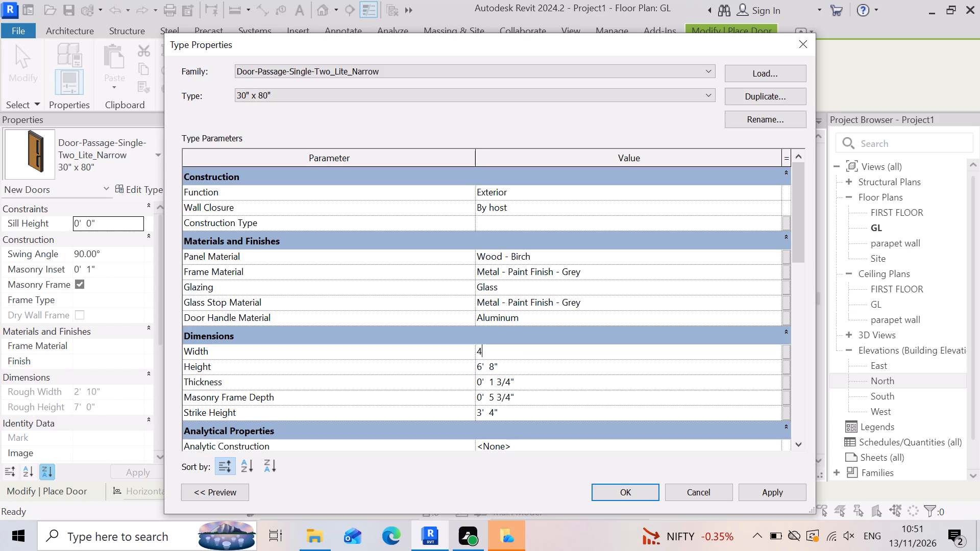
key("apostrophe")
key("Return")
left_click(530, 373)
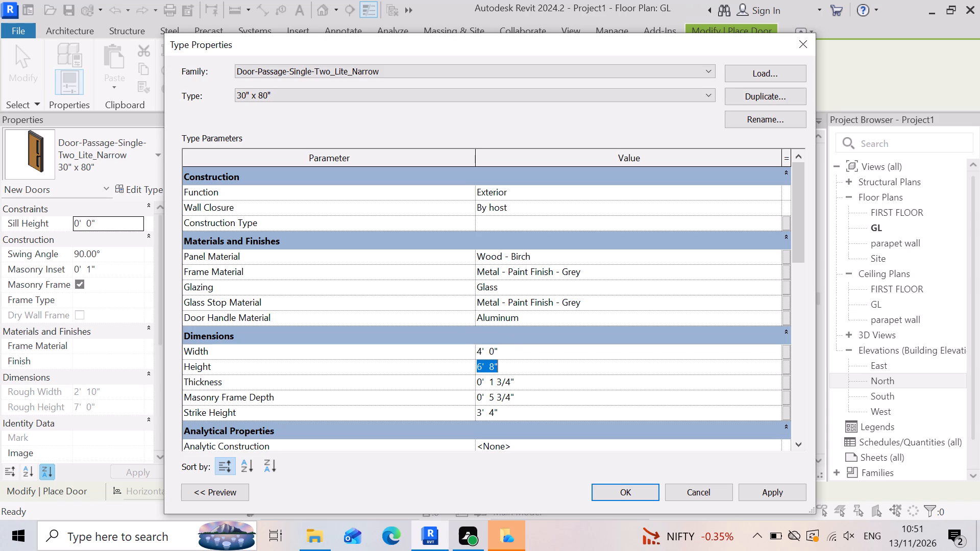
key("BackSpace")
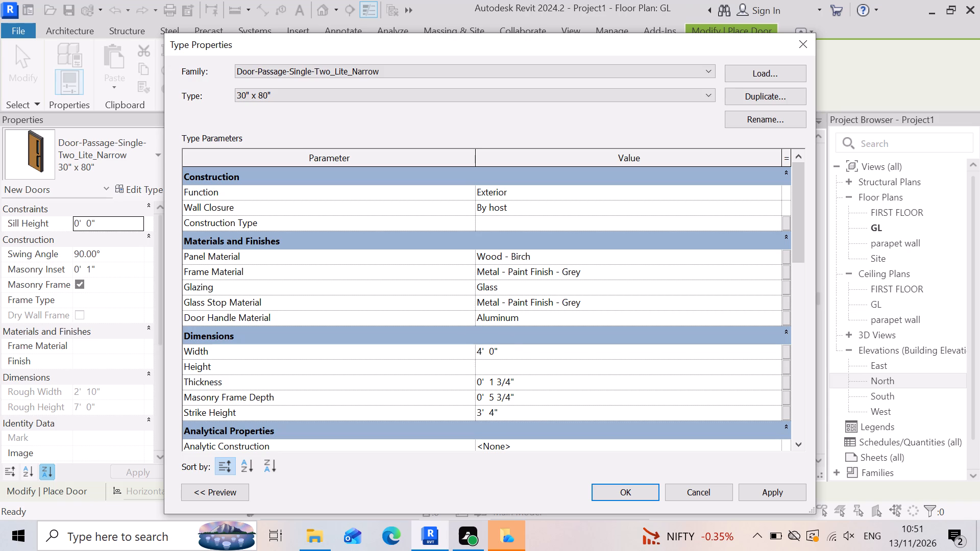
key("7")
key("apostrophe")
key("Return")
left_click(775, 500)
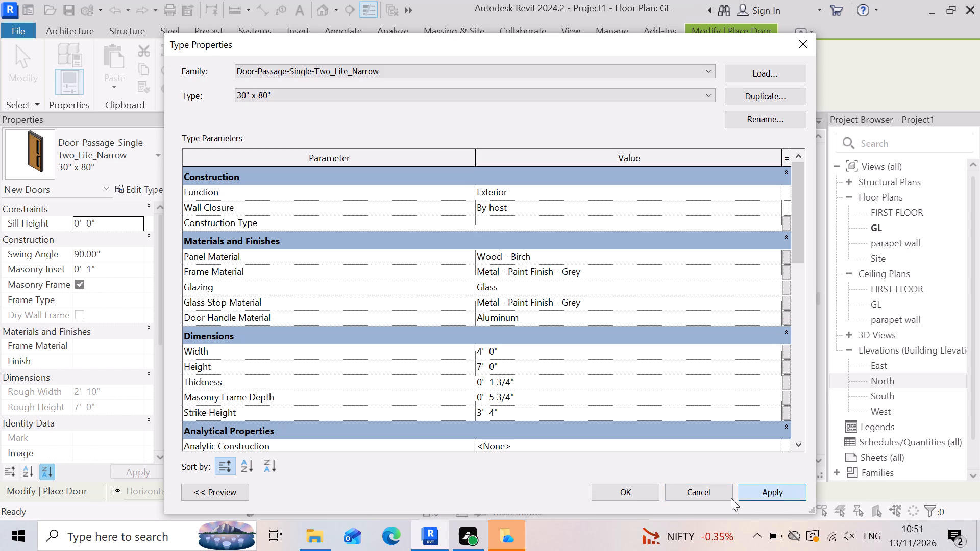
left_click(638, 492)
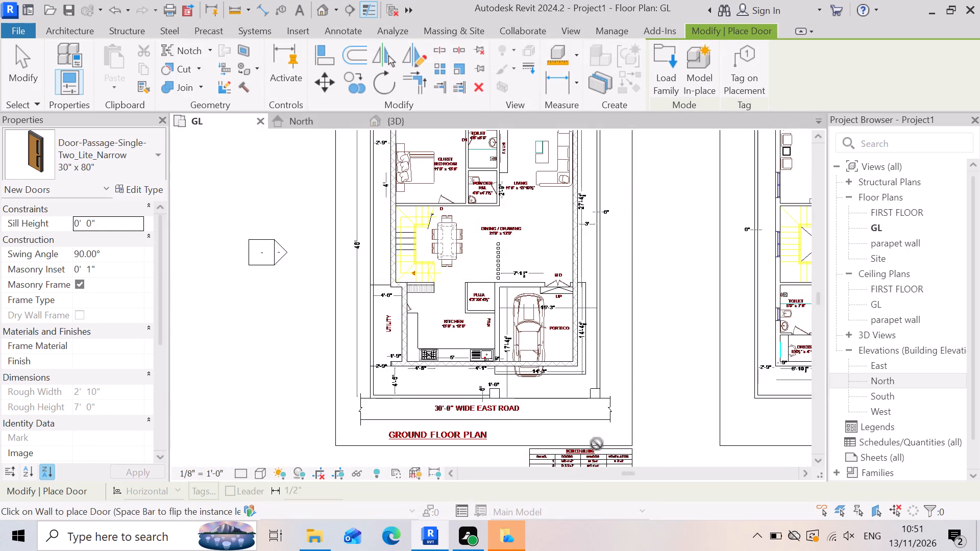
Check how the 4' x 7' door fits the guest bedroom's door opening marked D on the GL plan, flipping its swing.
scroll(488, 379, "up", 8)
scroll(491, 367, "down", 10)
scroll(533, 395, "down", 3)
scroll(511, 258, "up", 3)
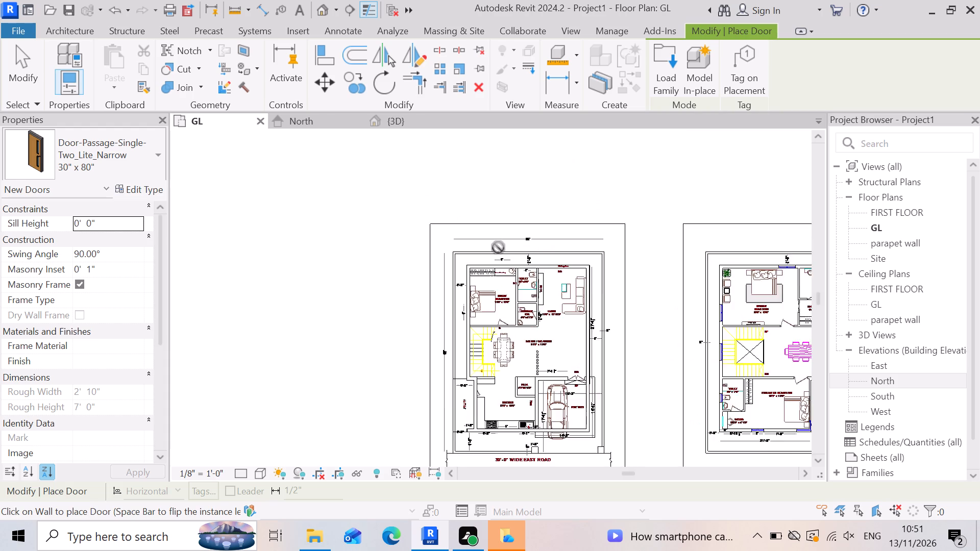
scroll(498, 247, "up", 8)
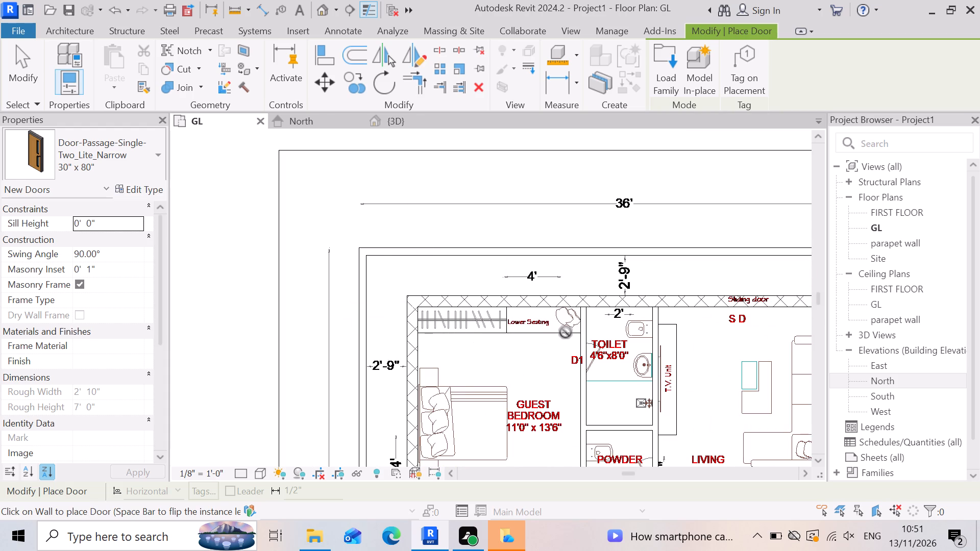
scroll(566, 332, "down", 3)
scroll(554, 397, "down", 2)
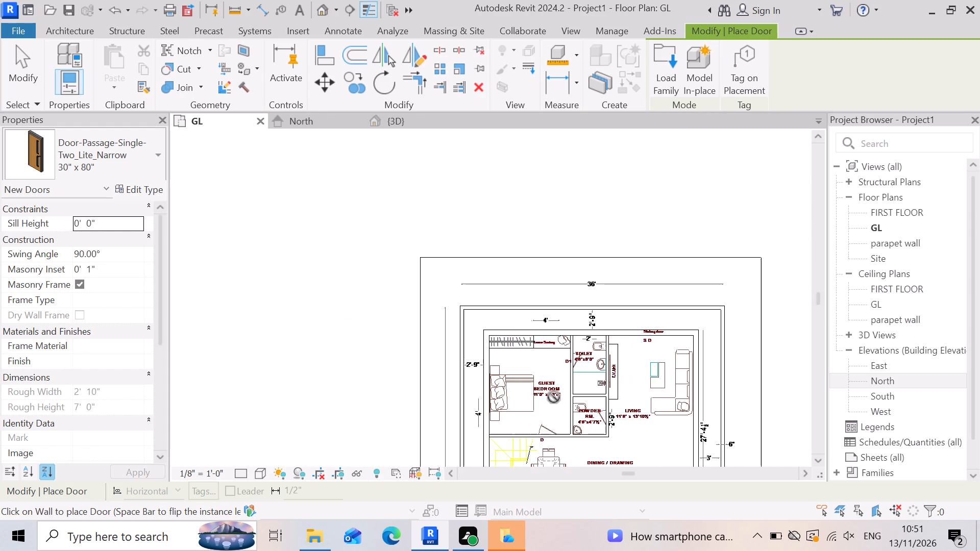
scroll(542, 431, "up", 11)
scroll(561, 394, "down", 4)
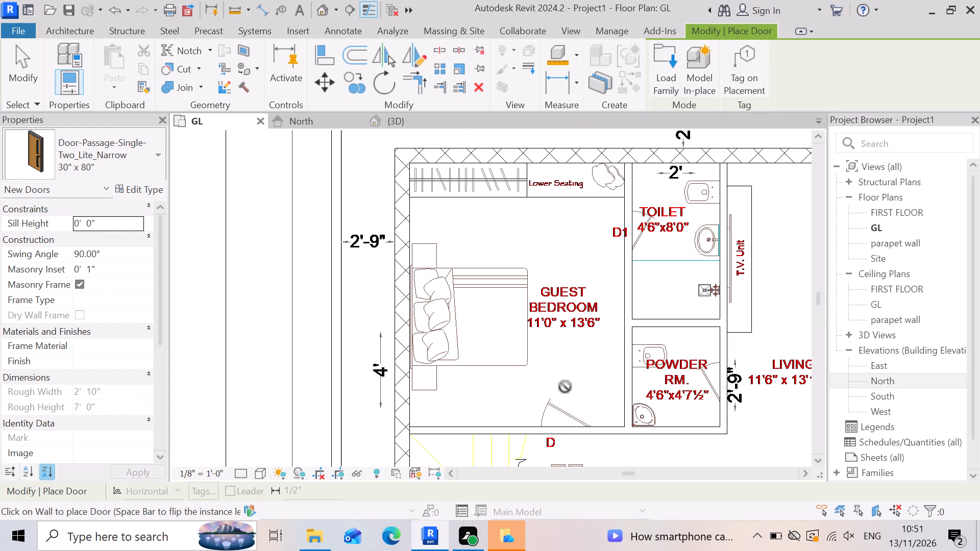
key("space")
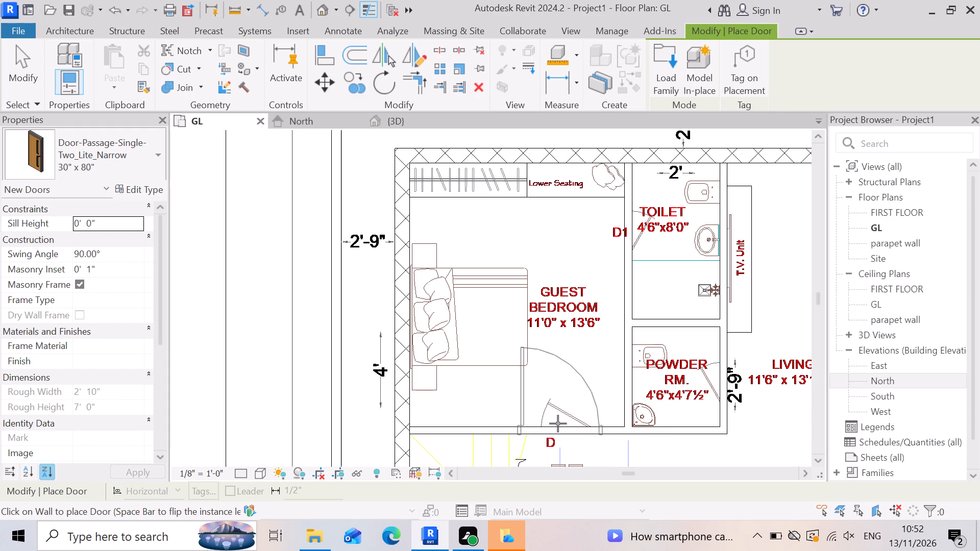
left_click_drag(558, 423, 555, 431)
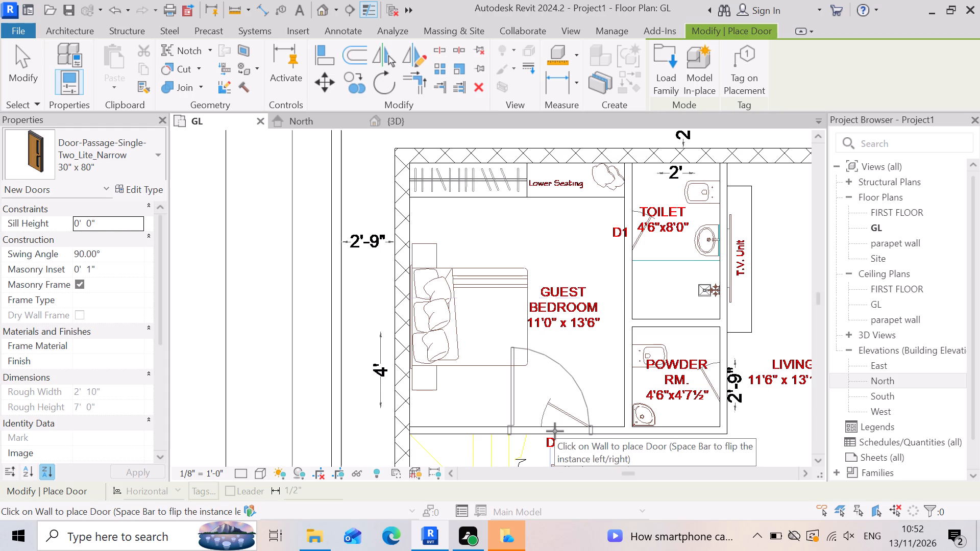
left_click_drag(555, 431, 148, 190)
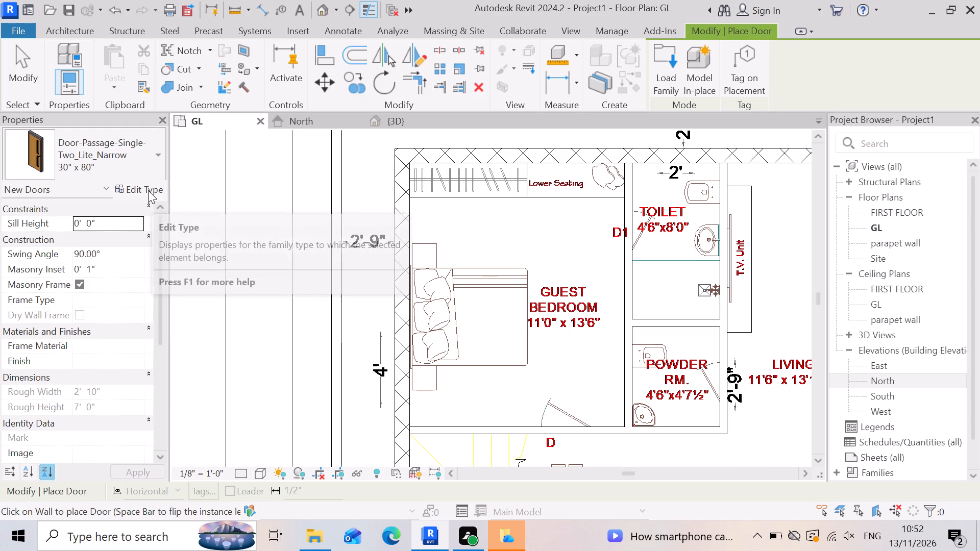
Open the type properties of the Door-Passage-Single-Two_Lite_Narrow door.
left_click(148, 190)
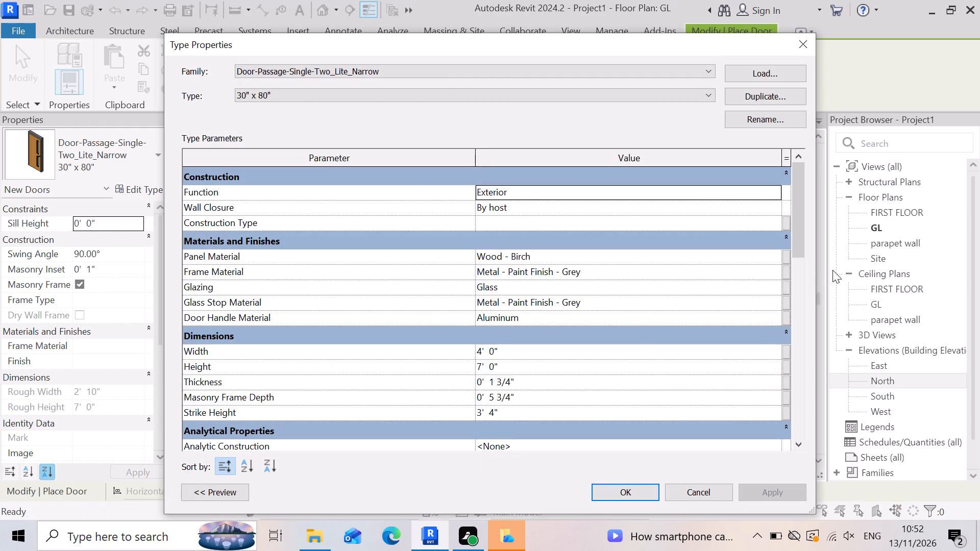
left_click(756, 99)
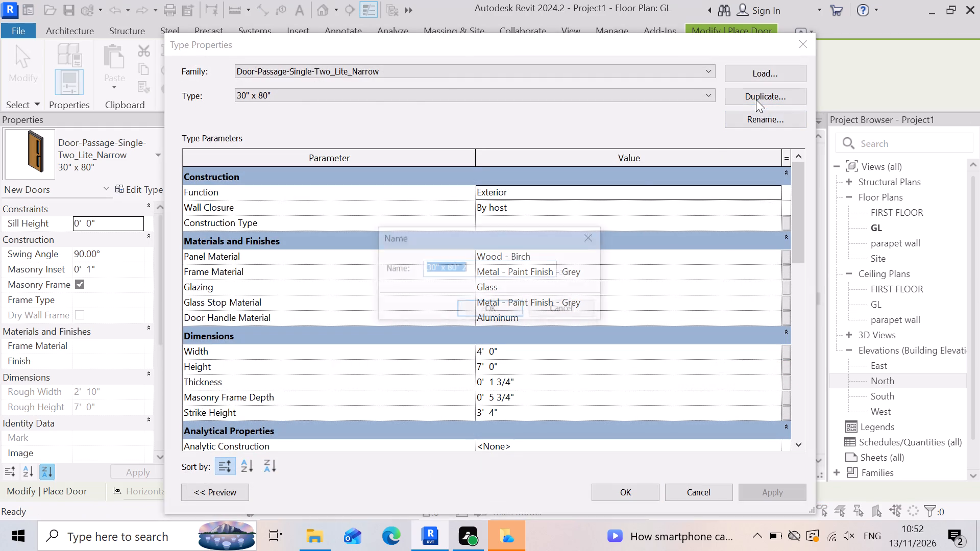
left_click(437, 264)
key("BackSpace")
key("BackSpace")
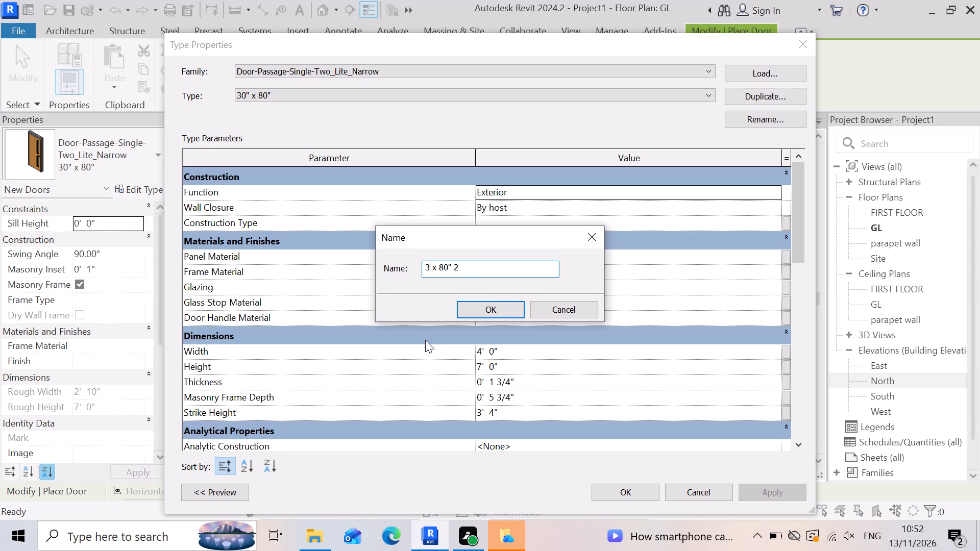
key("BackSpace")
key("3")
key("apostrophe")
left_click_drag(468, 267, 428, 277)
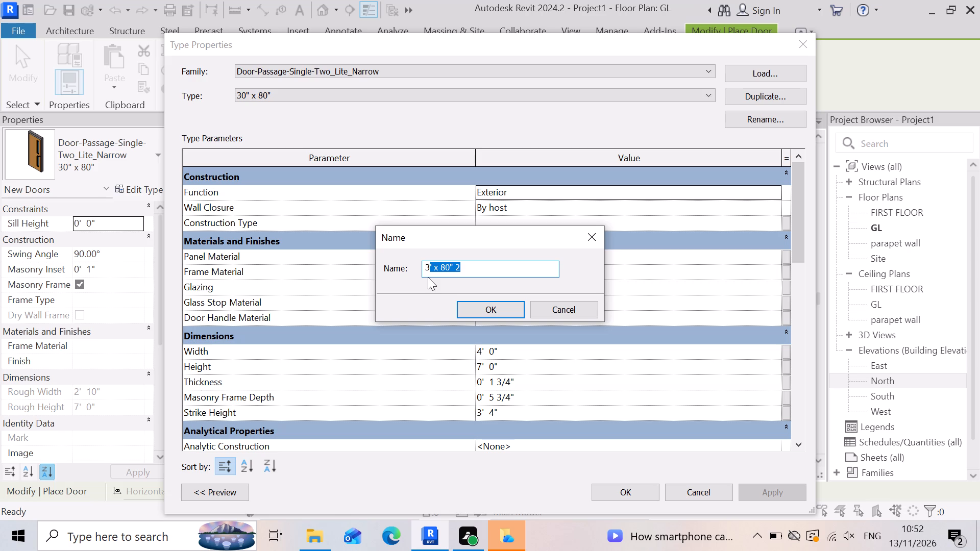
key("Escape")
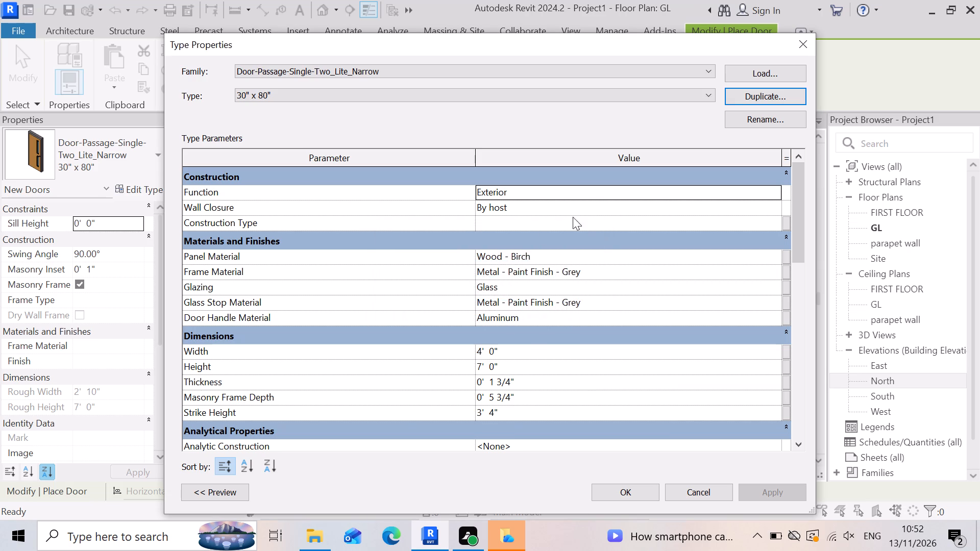
Duplicate the 30" x 80" door type under the name 3' x 7'.
left_click(769, 101)
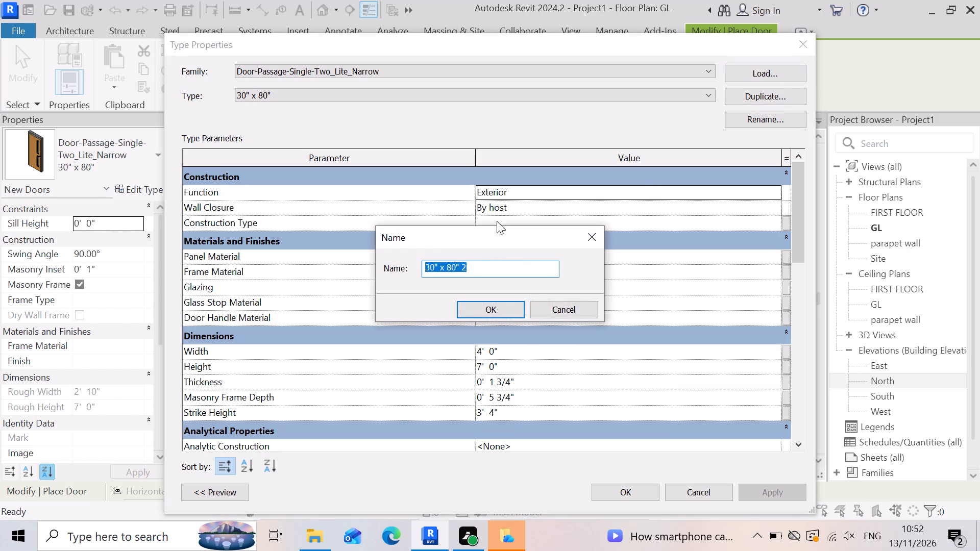
left_click(475, 269)
key("BackSpace")
key("BackSpace")
key("BackSpace")
key("BackSpace")
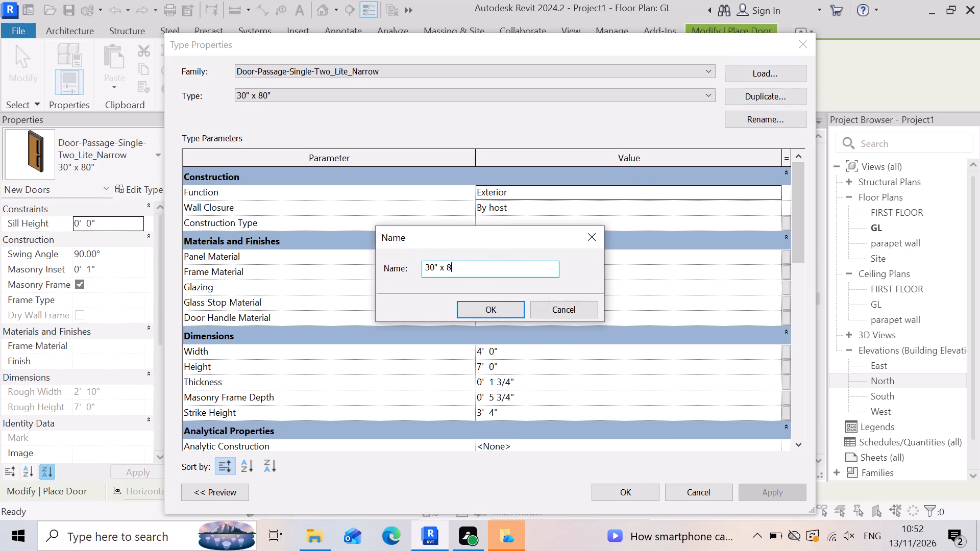
key("BackSpace")
type("7'")
left_click_drag(436, 264, 340, 293)
key("3")
key("apostrophe")
left_click(495, 307)
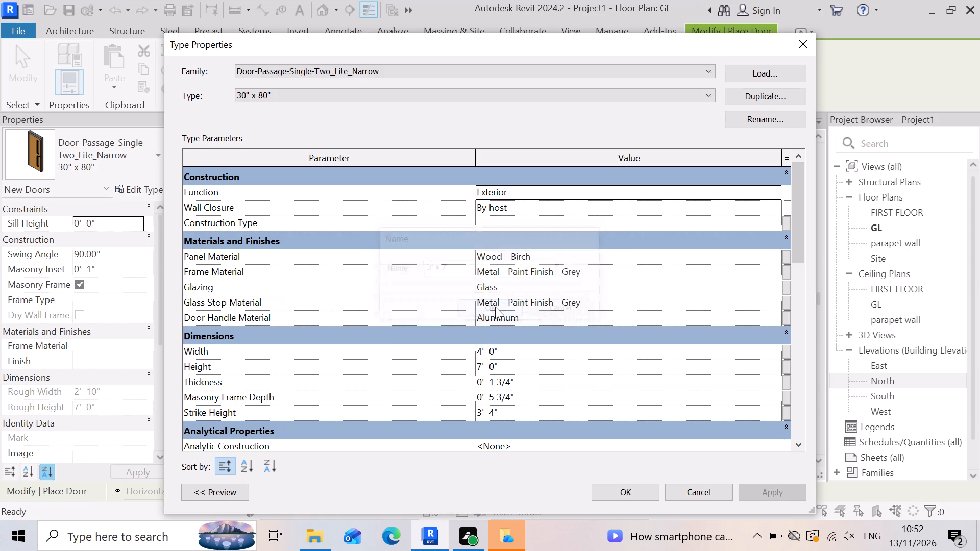
Set the 3' x 7' door type's width to 3' and apply the change.
left_click(531, 356)
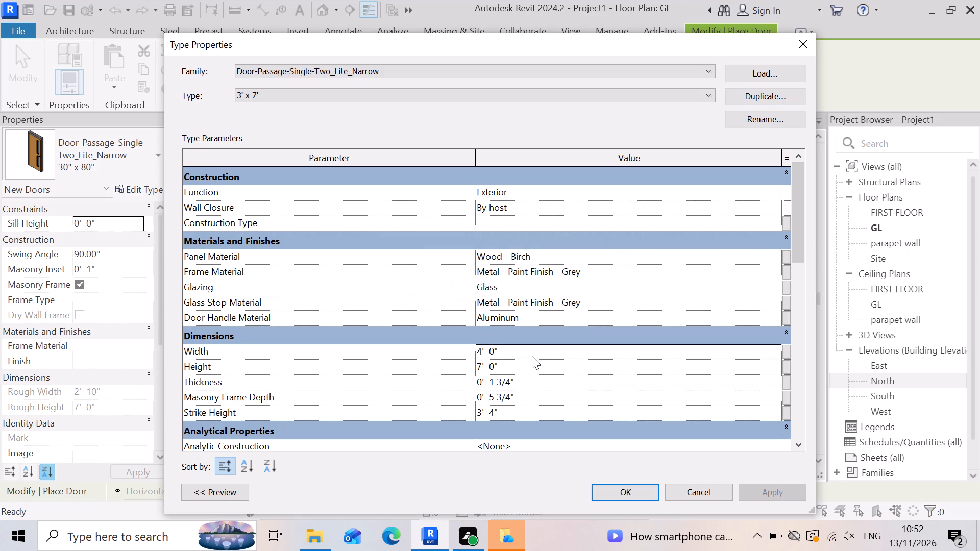
key("3")
key("apostrophe")
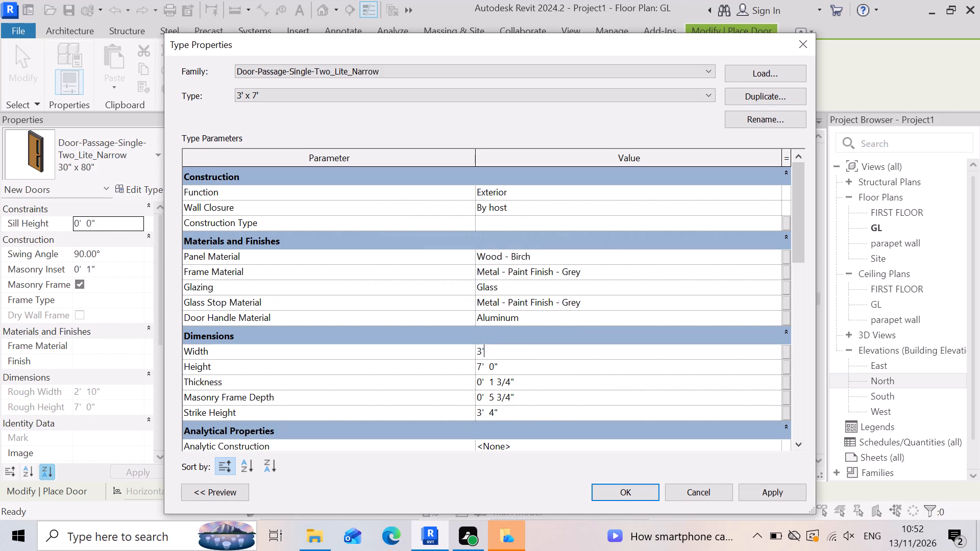
key("Return")
left_click(786, 485)
left_click(632, 491)
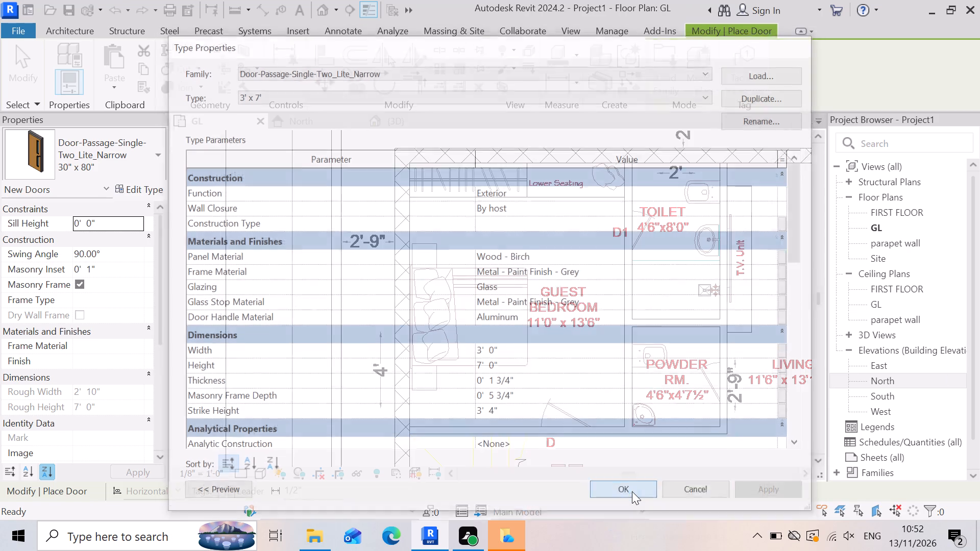
Place the 3' x 7' door at mark D in the guest bedroom wall, swinging into the room and hinged on the bed side.
scroll(578, 431, "up", 5)
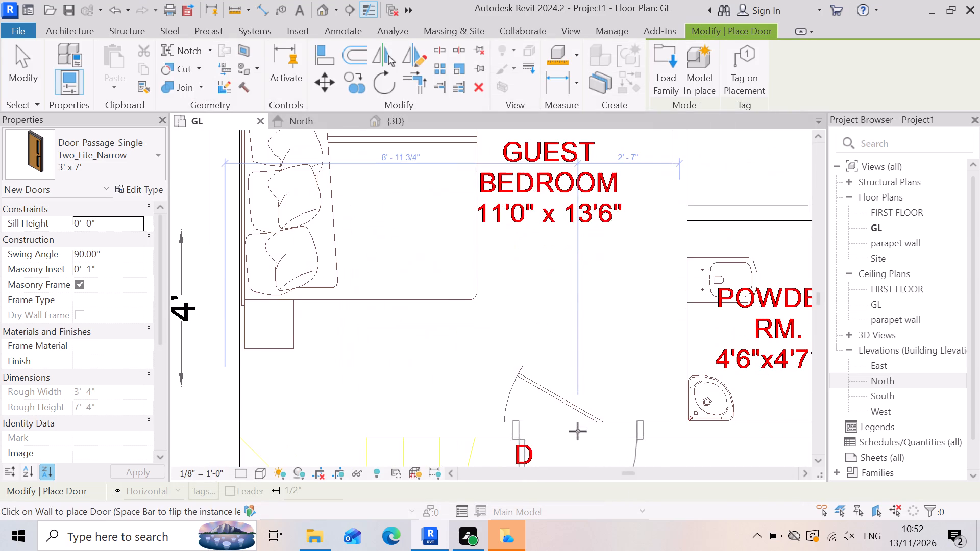
scroll(600, 418, "down", 4)
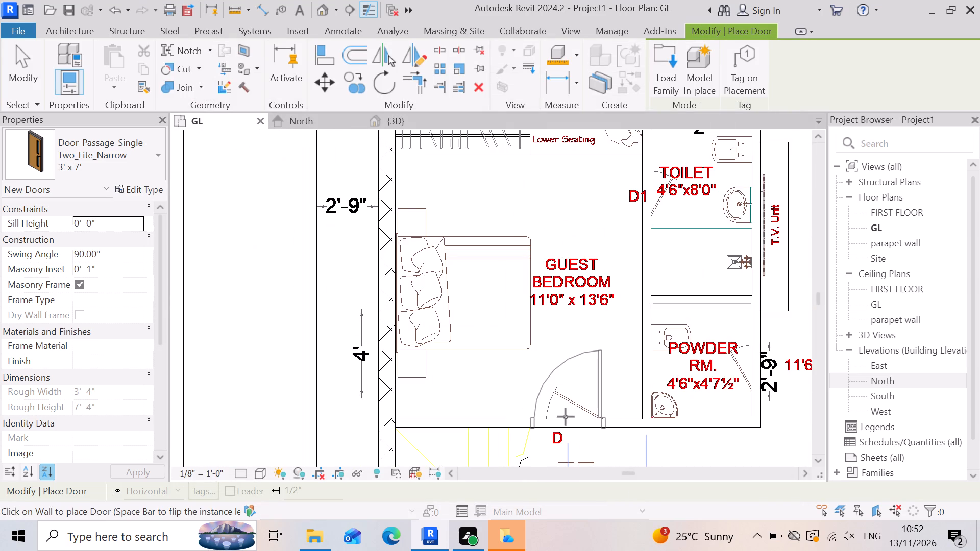
key("space")
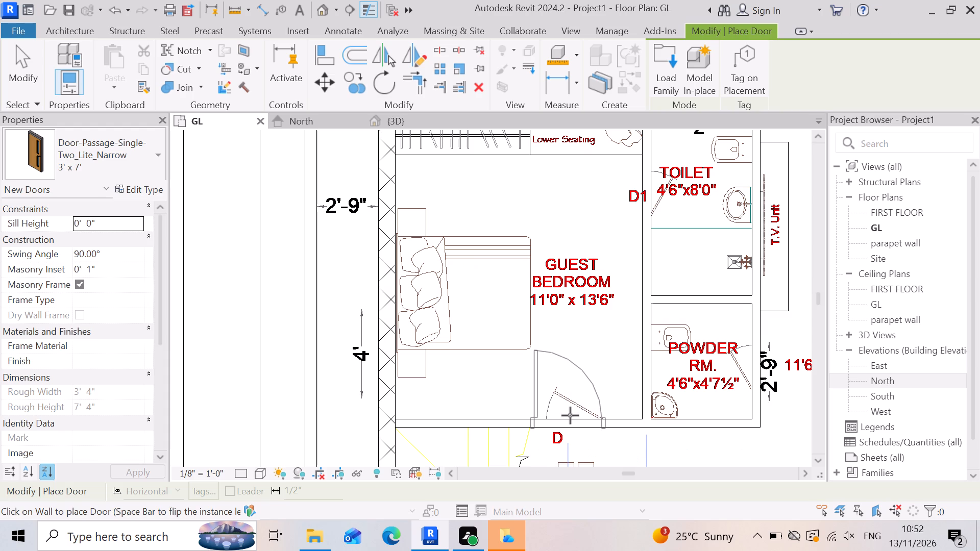
left_click(577, 416)
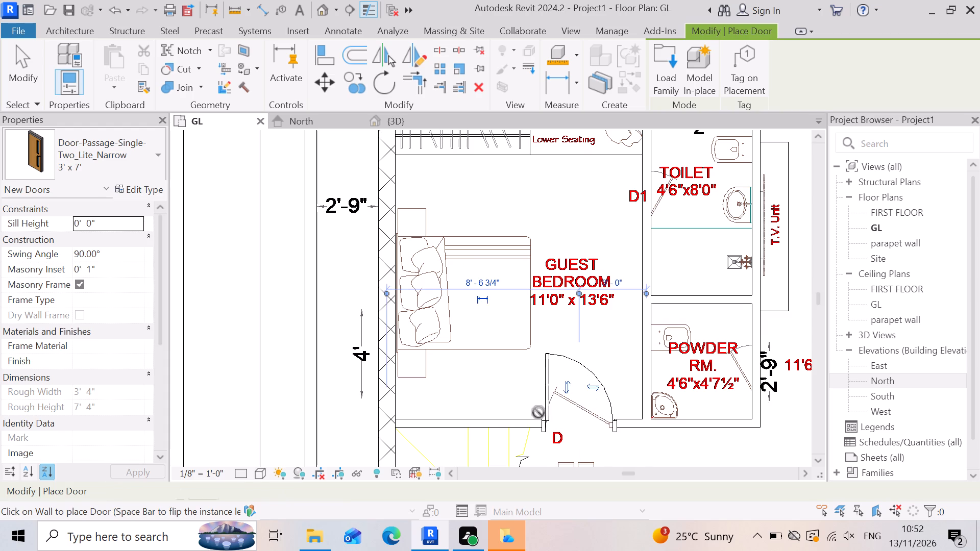
Check how the 3' x 7' door fits the powder room's door opening in the wall facing the living room.
scroll(553, 411, "down", 3)
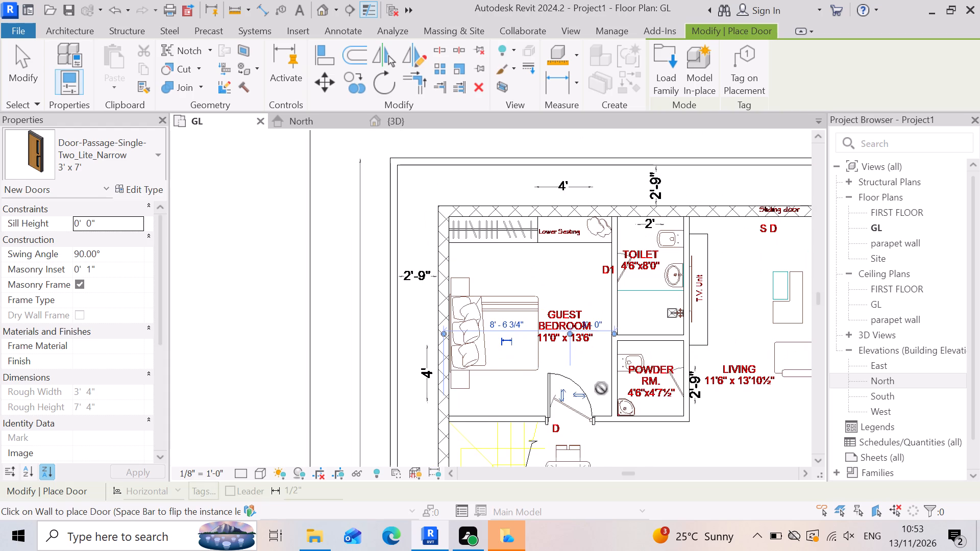
scroll(601, 388, "down", 2)
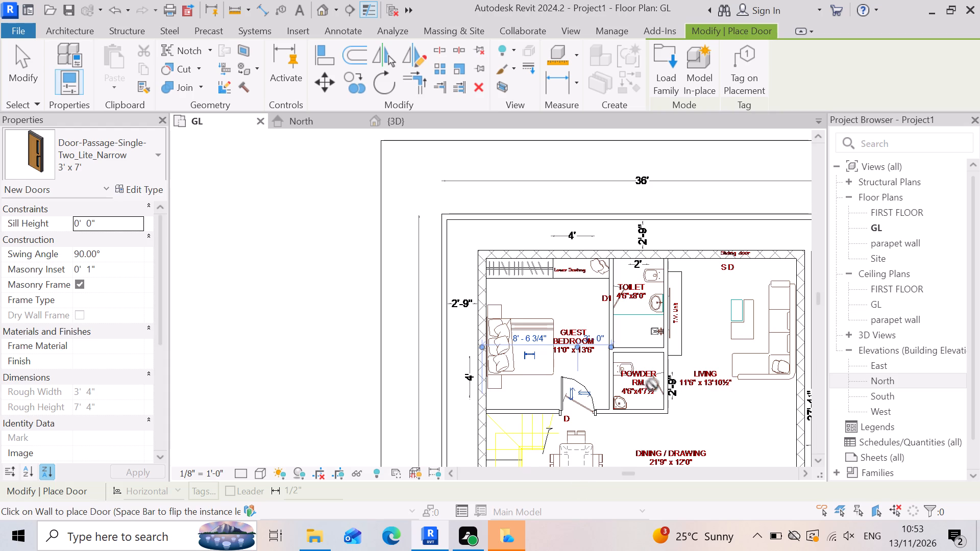
scroll(609, 385, "up", 4)
scroll(526, 429, "up", 4)
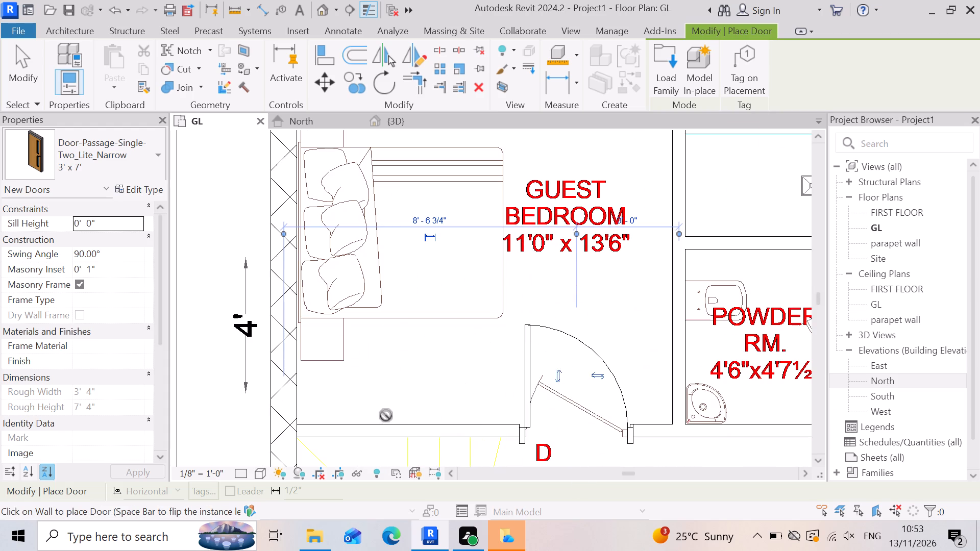
scroll(435, 380, "down", 7)
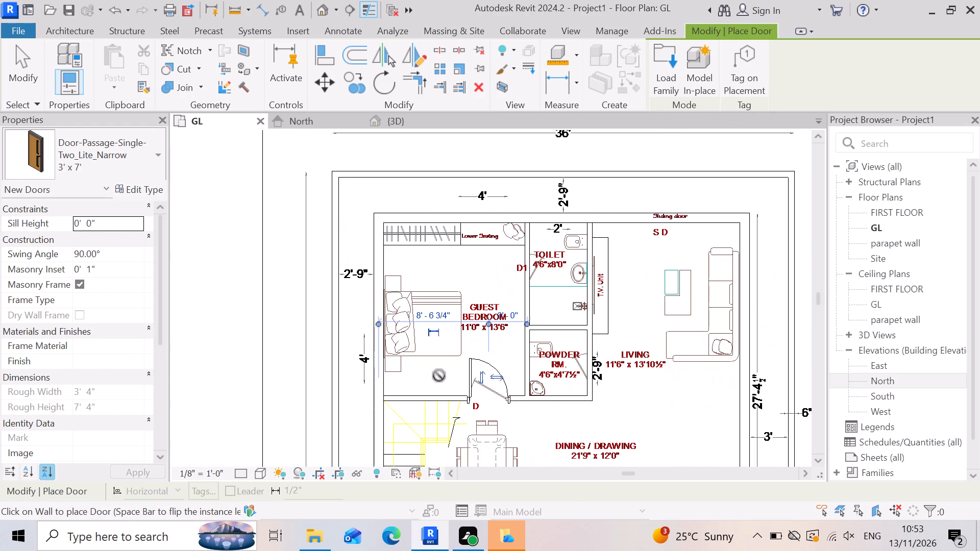
scroll(579, 370, "up", 8)
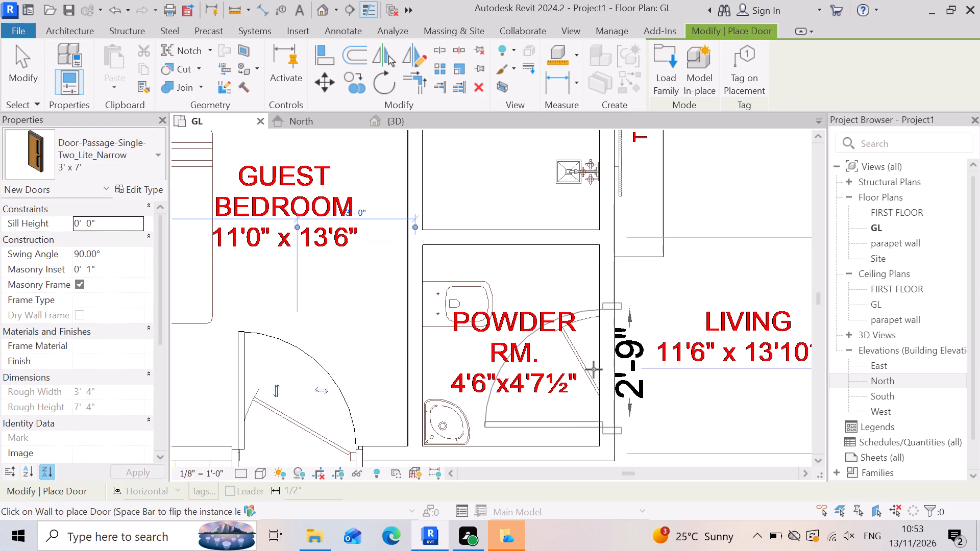
key("space")
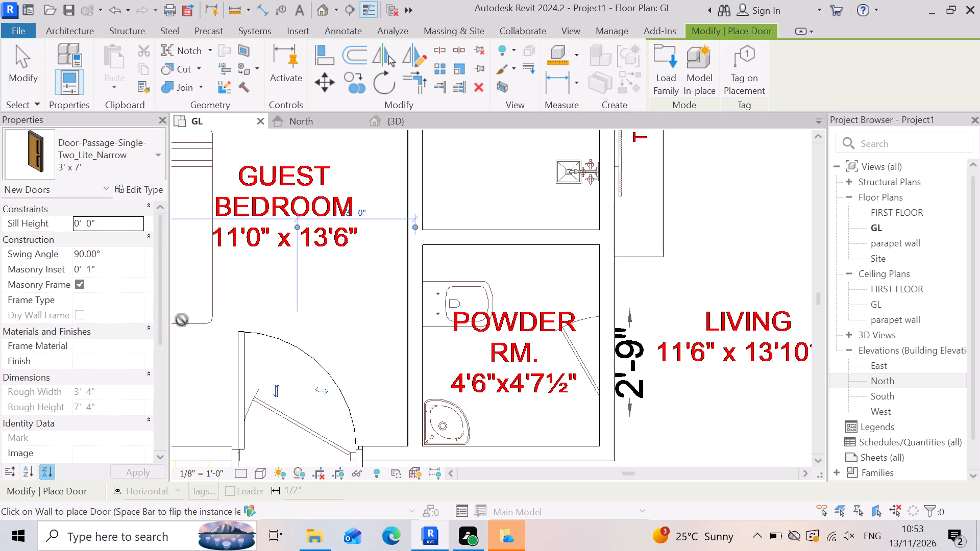
Duplicate the 3' x 7' door type under the name 2'6"x 7' 2.
left_click(129, 187)
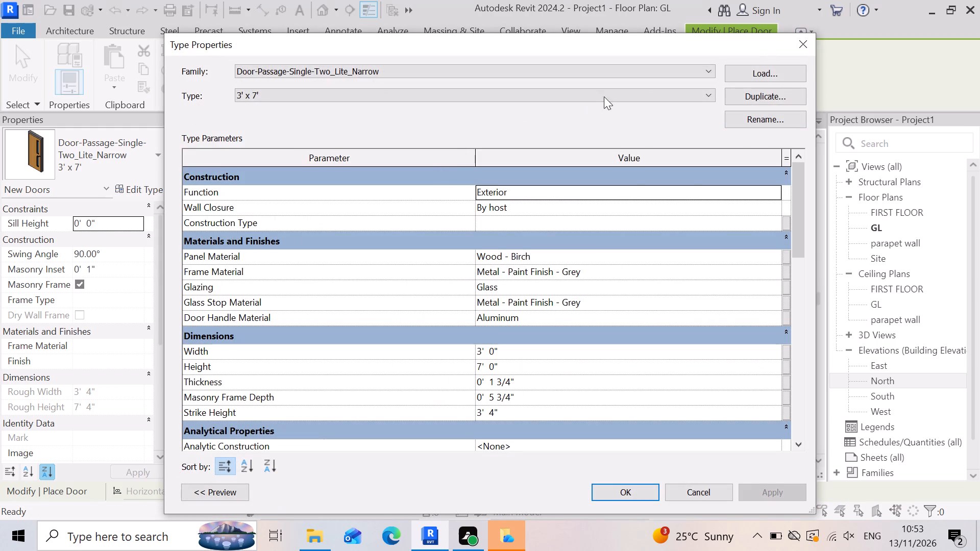
left_click(754, 93)
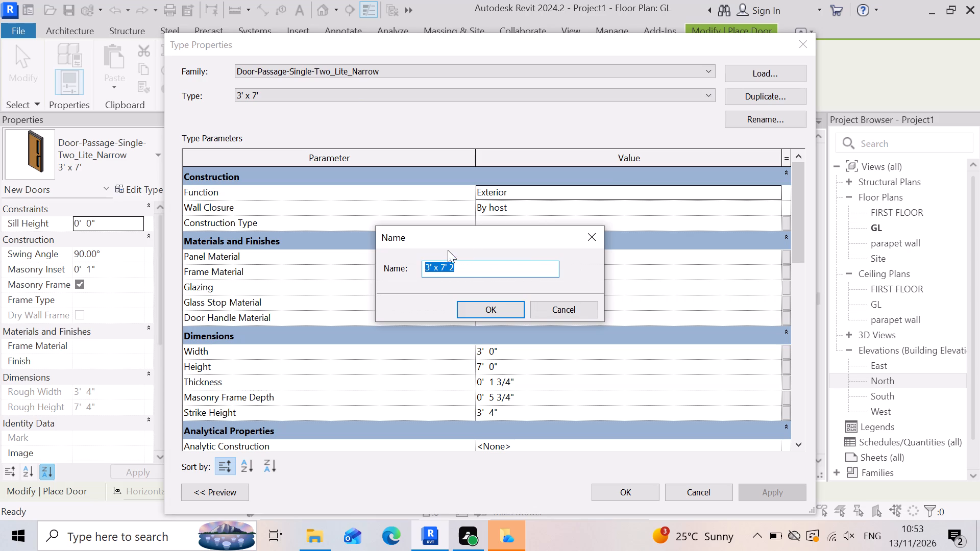
left_click(432, 261)
left_click(433, 264)
key("BackSpace")
key("BackSpace")
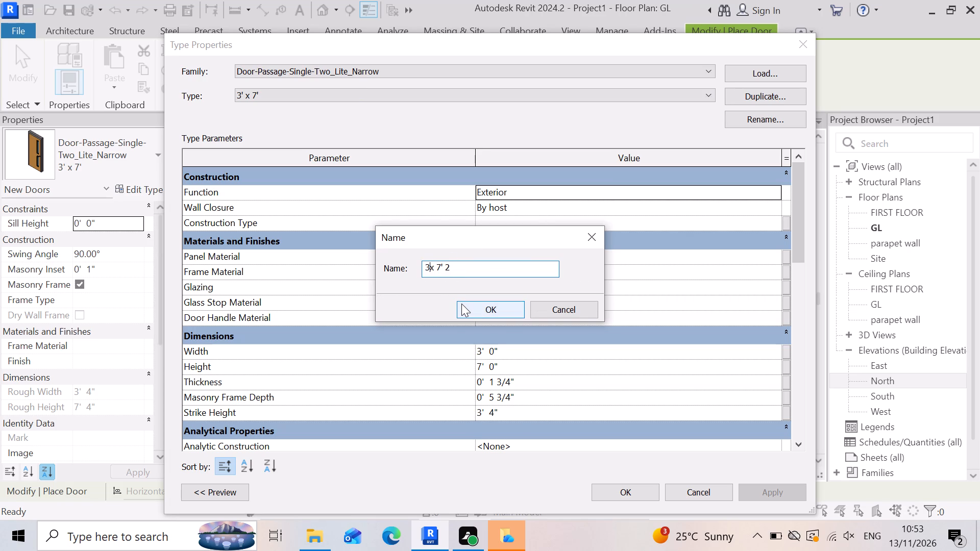
key("BackSpace")
key("2")
key("apostrophe")
key("6")
key("shift+quotedbl")
key("Return")
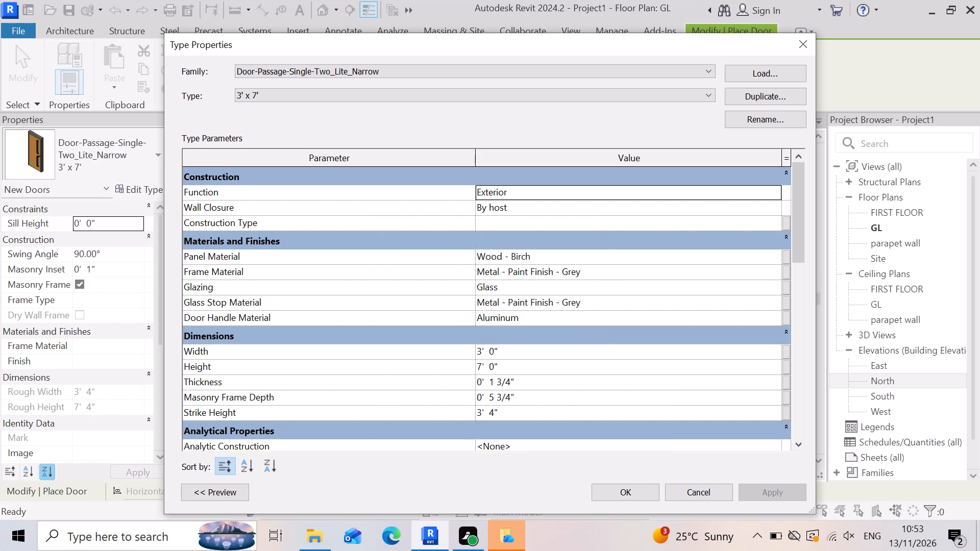
Set the 2'6"x 7' 2 door type's width to 2'6" and apply the change.
left_click(503, 346)
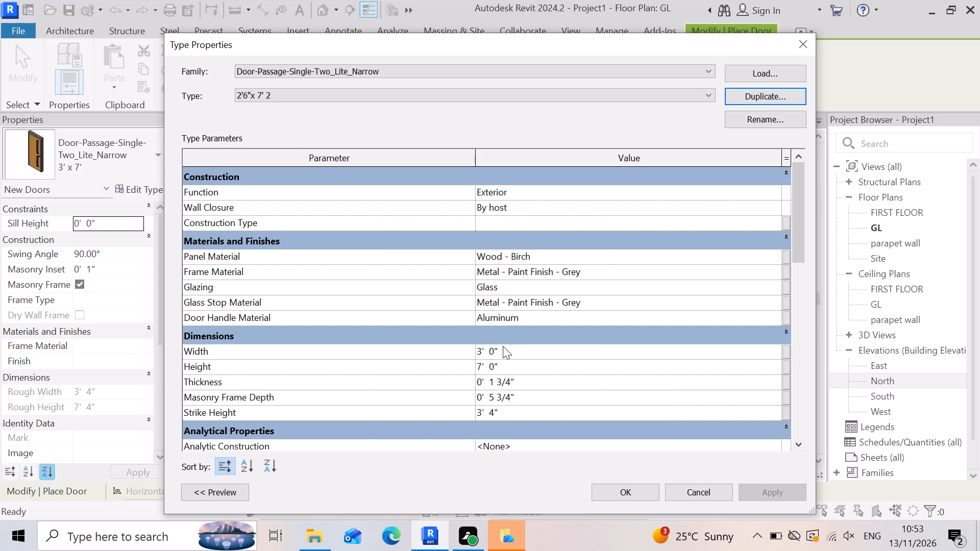
key("BackSpace")
key("BackSpace")
key("BackSpace")
key("BackSpace")
key("BackSpace")
key("BackSpace")
key("BackSpace")
key("BackSpace")
key("BackSpace")
key("BackSpace")
key("BackSpace")
key("BackSpace")
key("BackSpace")
key("BackSpace")
key("BackSpace")
key("BackSpace")
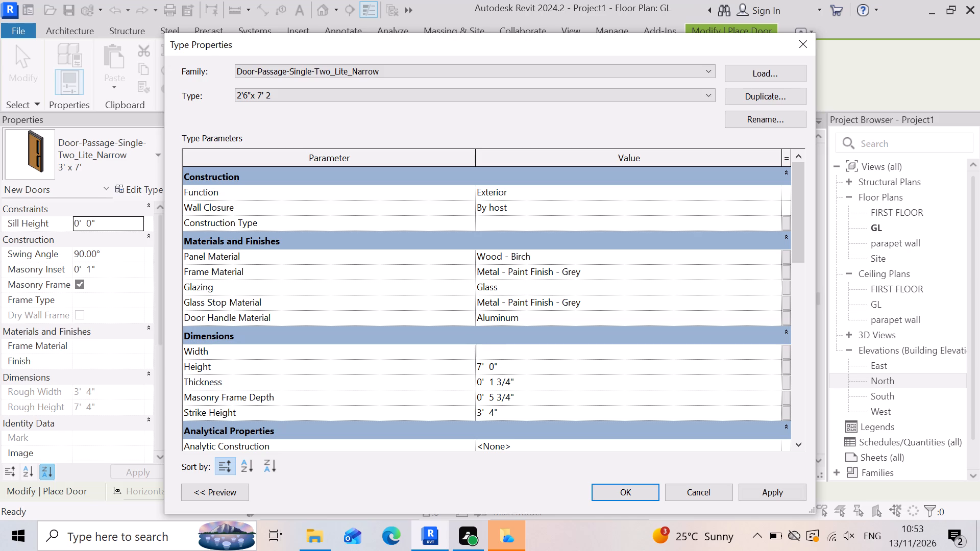
key("2")
type("'6")
key("shift+quotedbl")
key("Return")
left_click(780, 490)
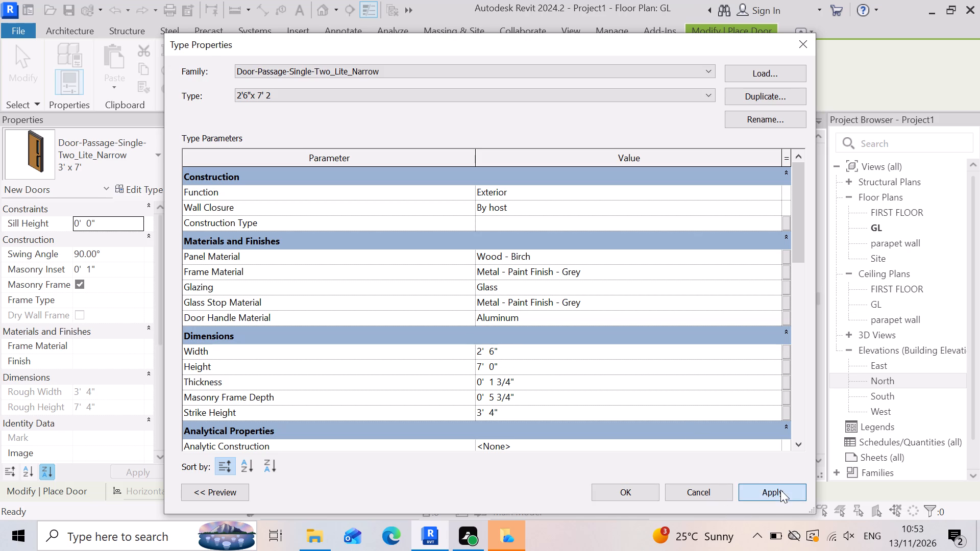
left_click(631, 492)
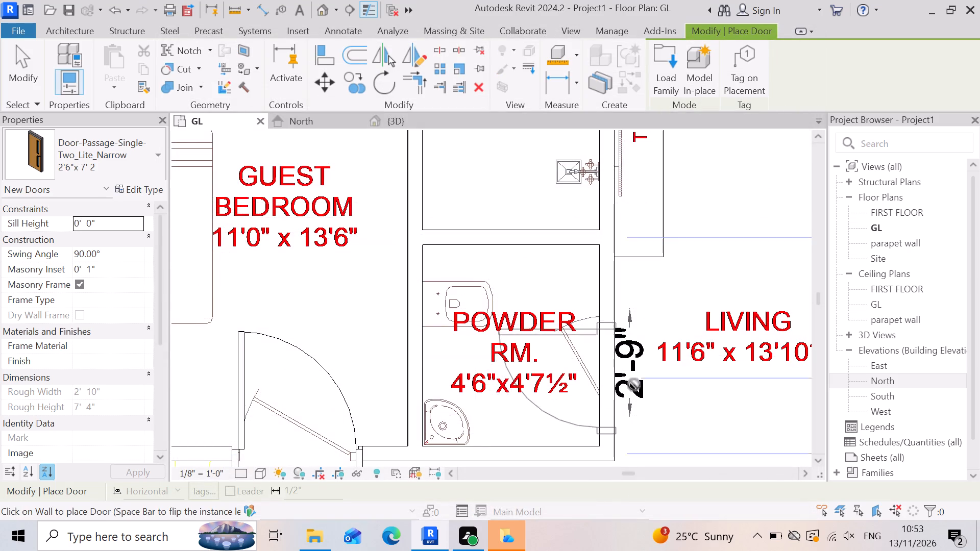
Place the 2'6"x 7' 2 door in the powder room wall facing the living room, swinging inward and hinged on the washbasin side.
scroll(672, 387, "down", 3)
scroll(608, 406, "down", 4)
scroll(533, 427, "up", 1)
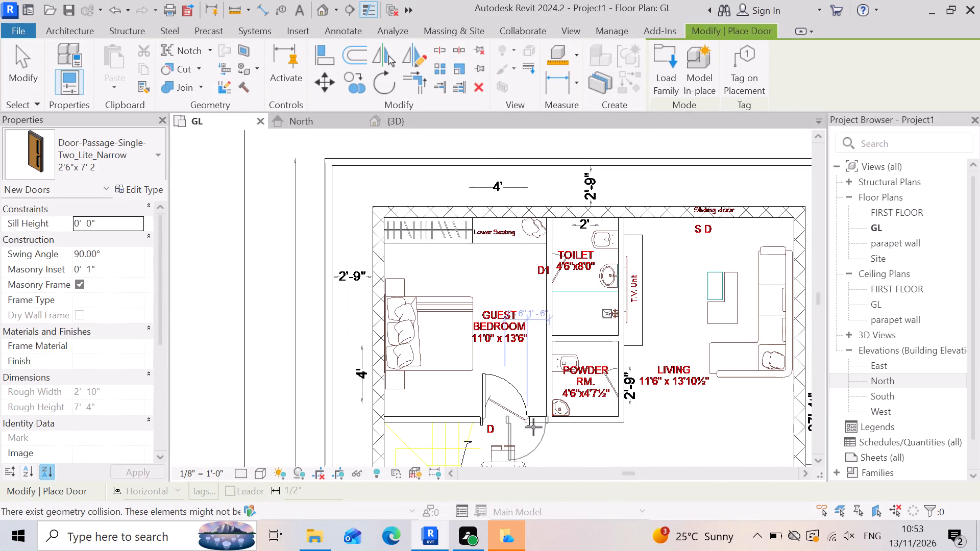
scroll(533, 427, "up", 2)
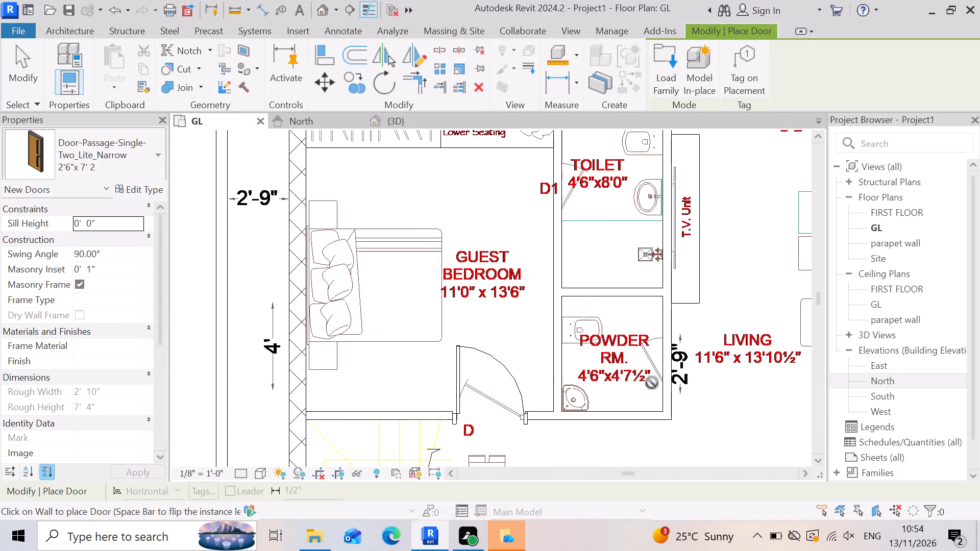
scroll(652, 384, "up", 3)
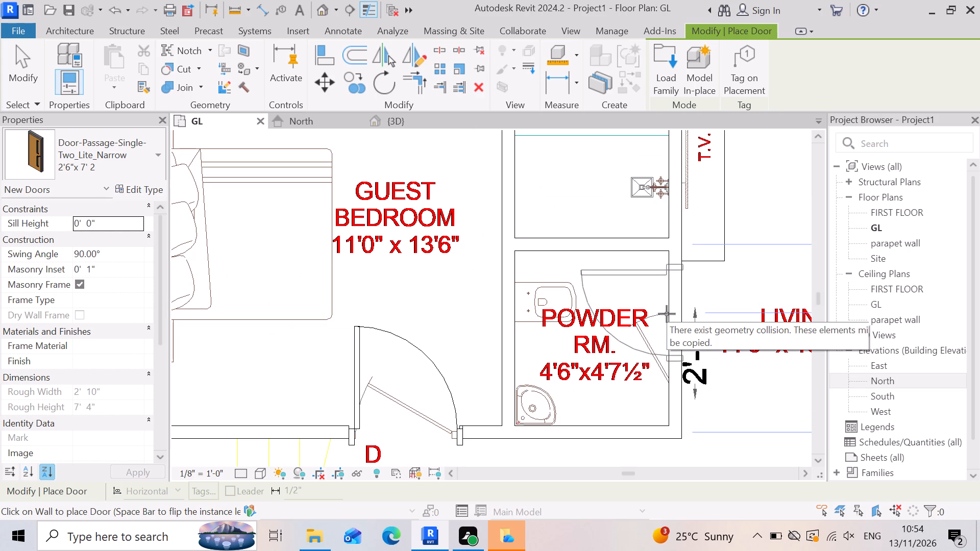
key("space")
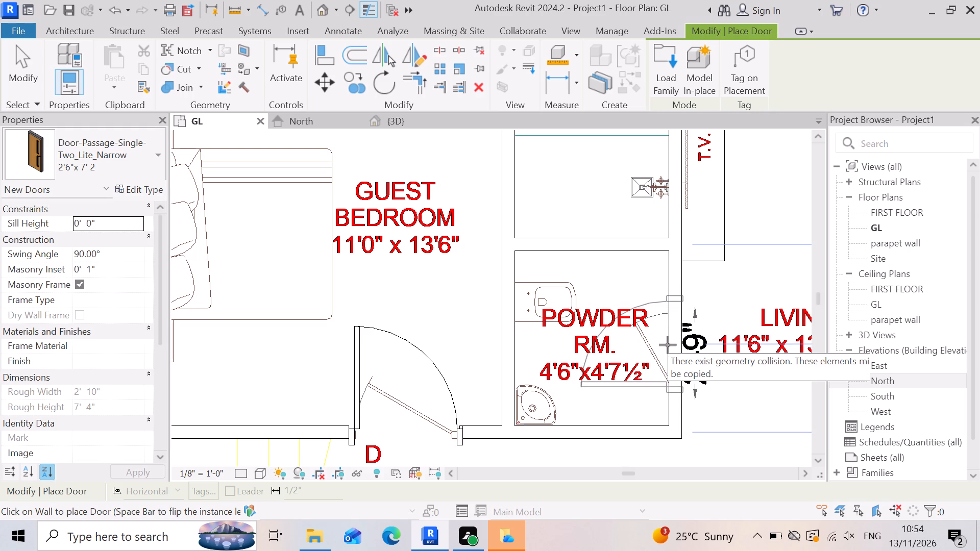
left_click(668, 345)
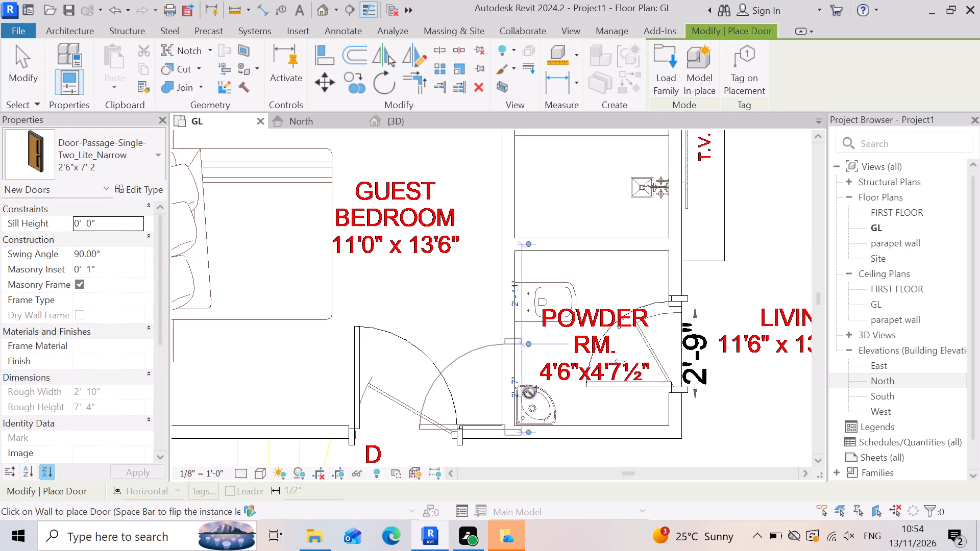
key("Escape")
key("Escape")
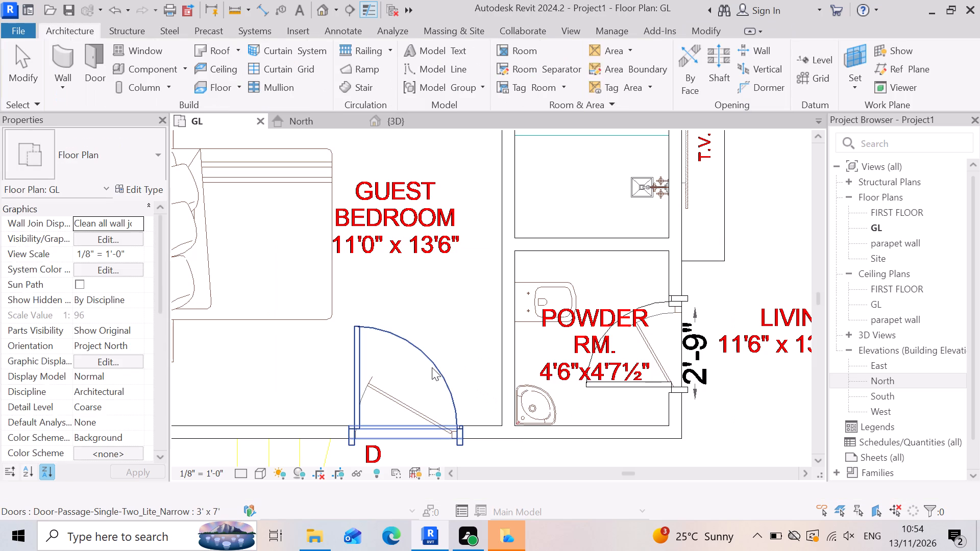
Replace the guest bedroom's 3' x 7' door at mark D with the 2'6"x 7' 2 type, swinging into the room and hinged on the bed side.
left_click(432, 367)
key("Delete")
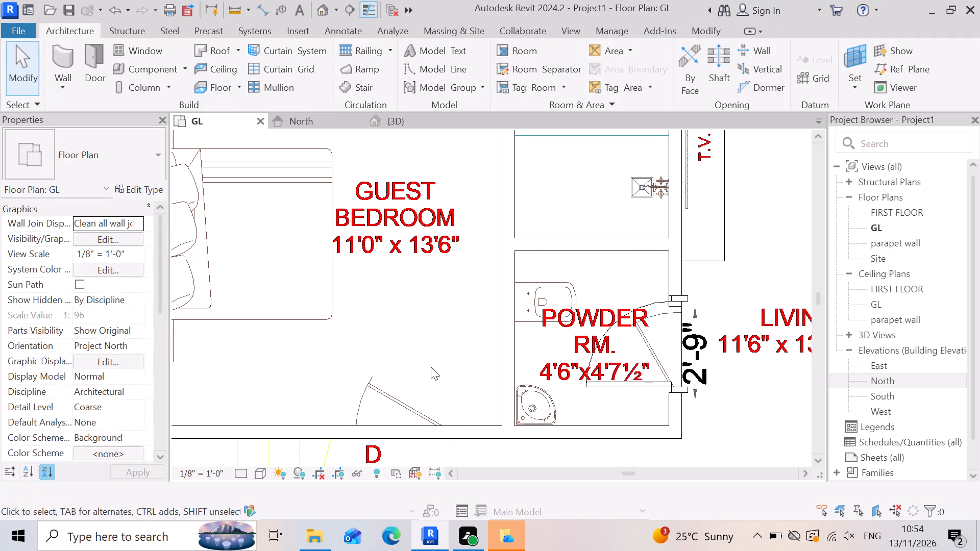
left_click(86, 65)
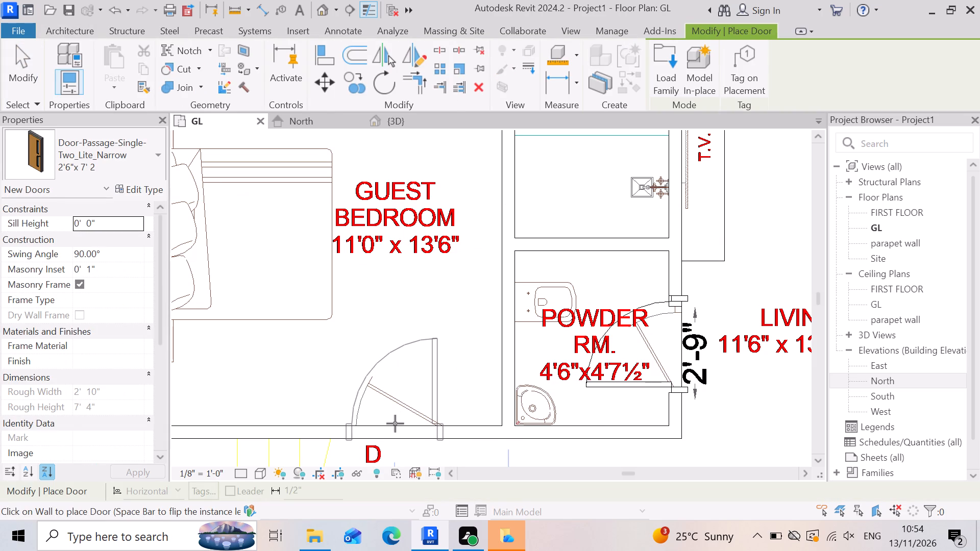
key("space")
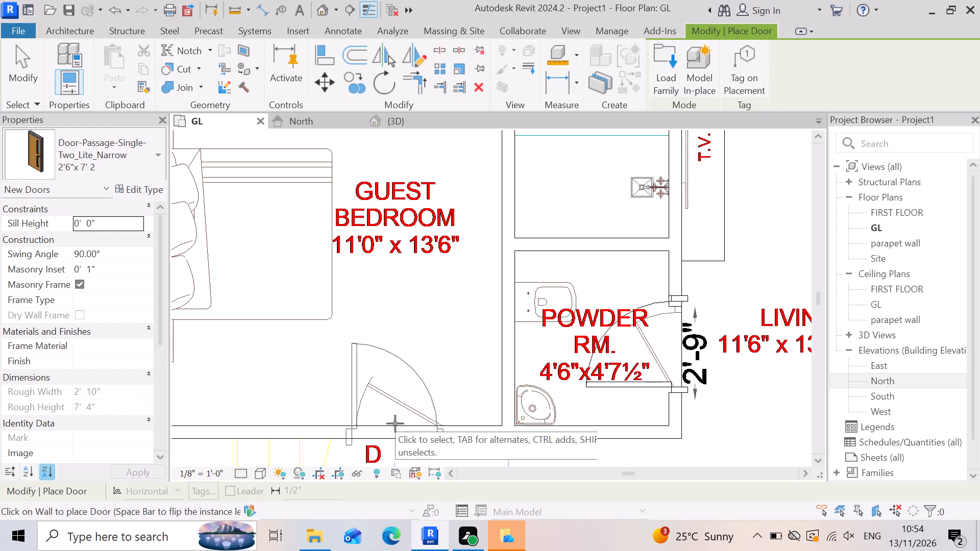
left_click(395, 423)
Place a 2'6"x 7' 2 door at mark D1 between guest bedroom and toilet, swinging into the toilet and hinged on the lower seating side.
scroll(448, 383, "down", 8)
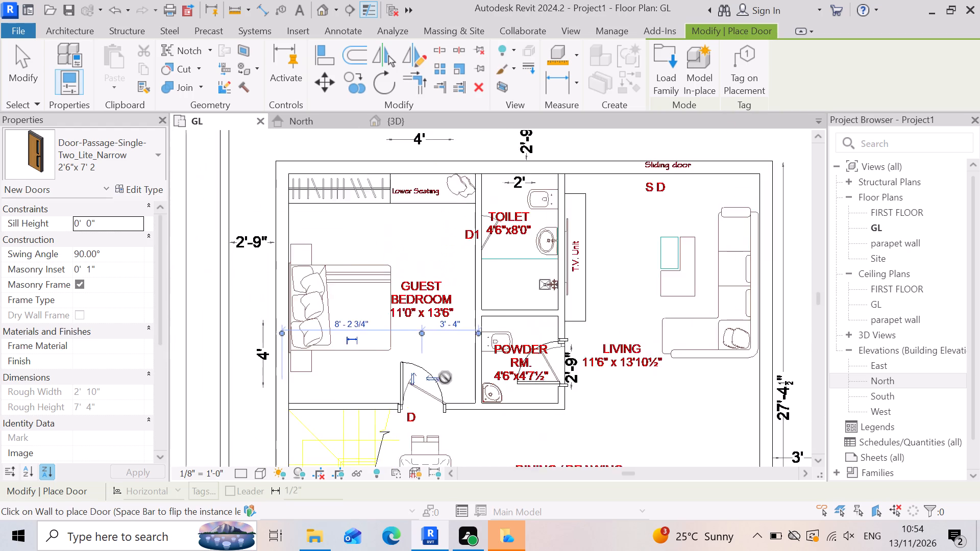
scroll(519, 275, "up", 3)
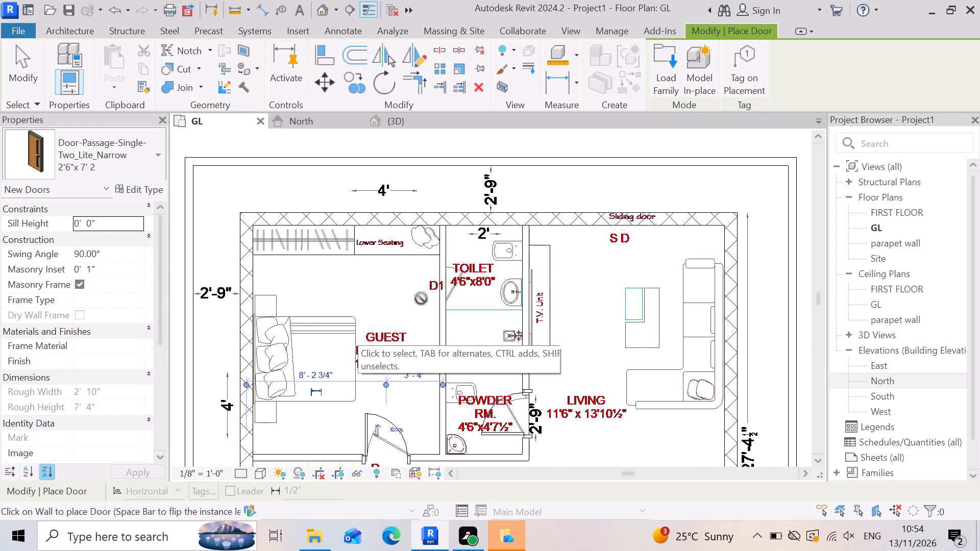
scroll(438, 292, "up", 11)
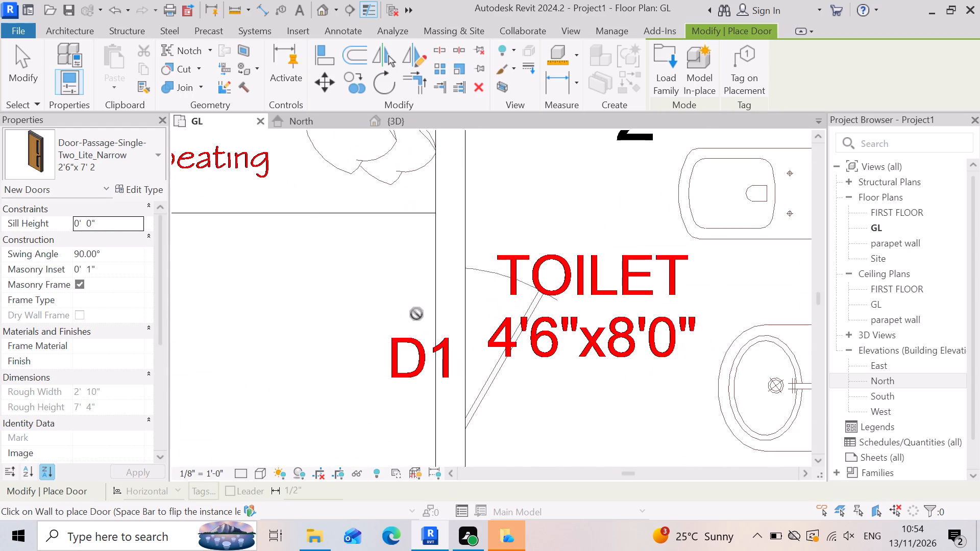
scroll(476, 346, "down", 4)
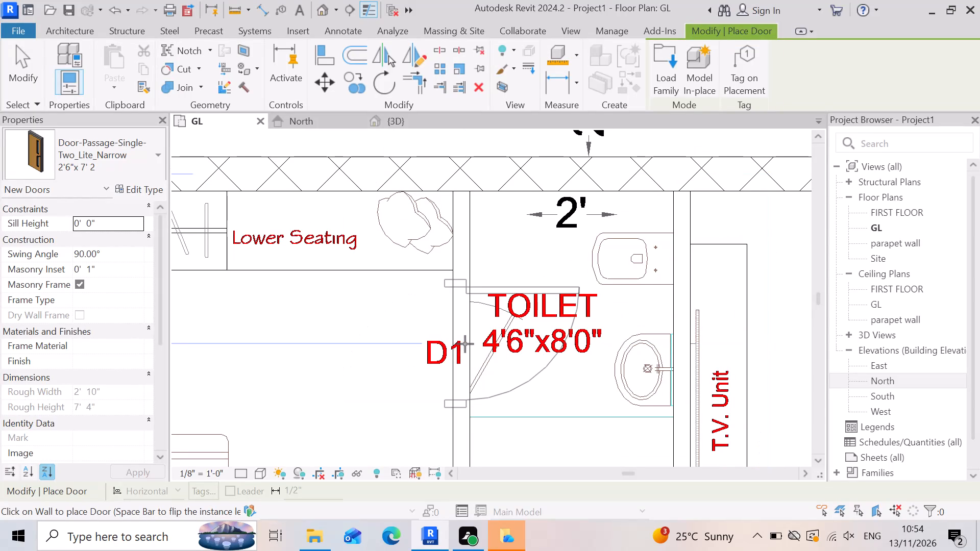
left_click(465, 344)
Examine the GL plan around the kitchen, utility and puja room for remaining openings and missing walls, and end door placement.
scroll(452, 312, "down", 7)
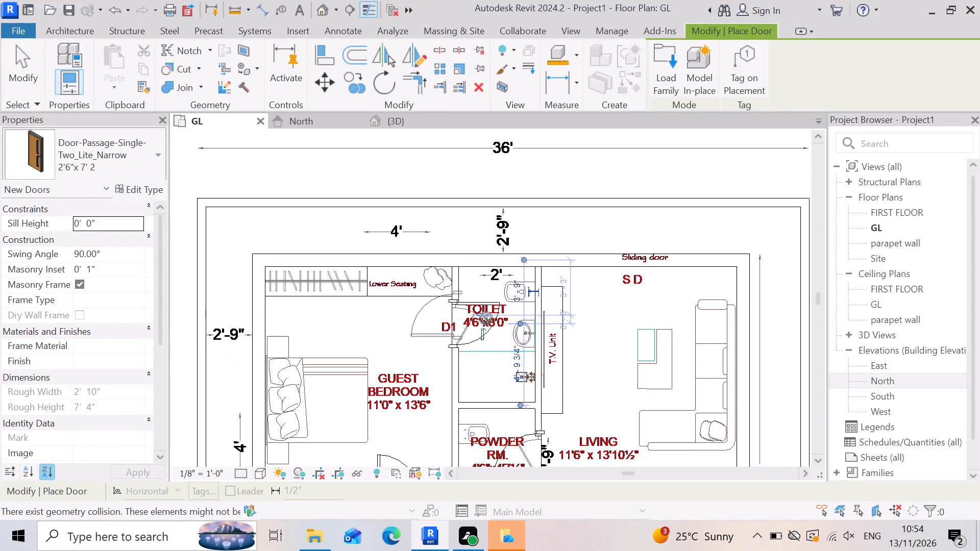
scroll(531, 312, "down", 7)
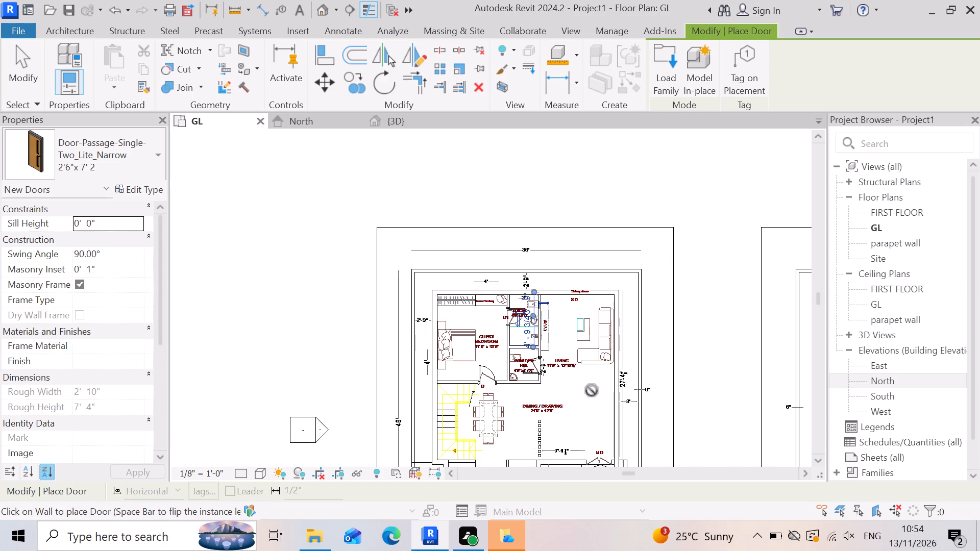
scroll(592, 389, "down", 6)
scroll(510, 463, "up", 2)
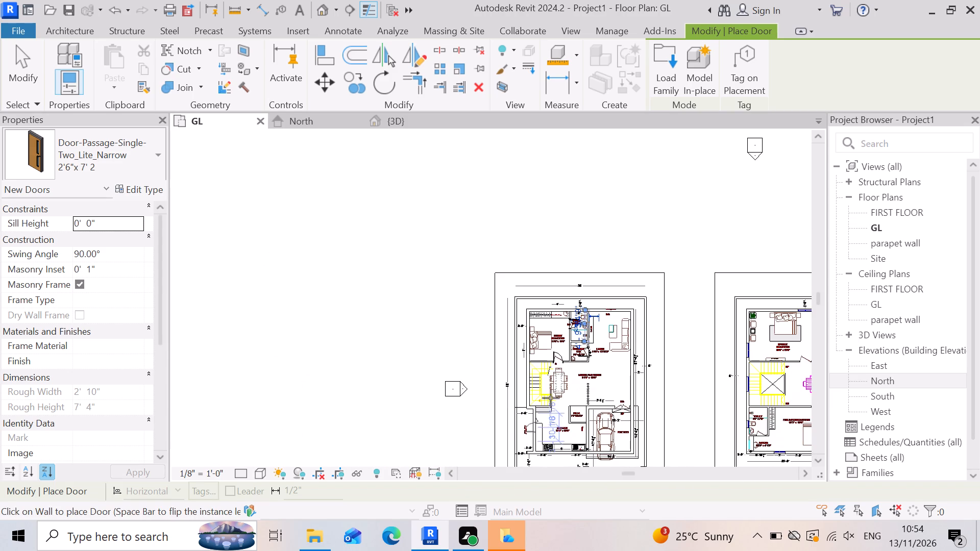
scroll(553, 393, "down", 3)
scroll(540, 446, "up", 11)
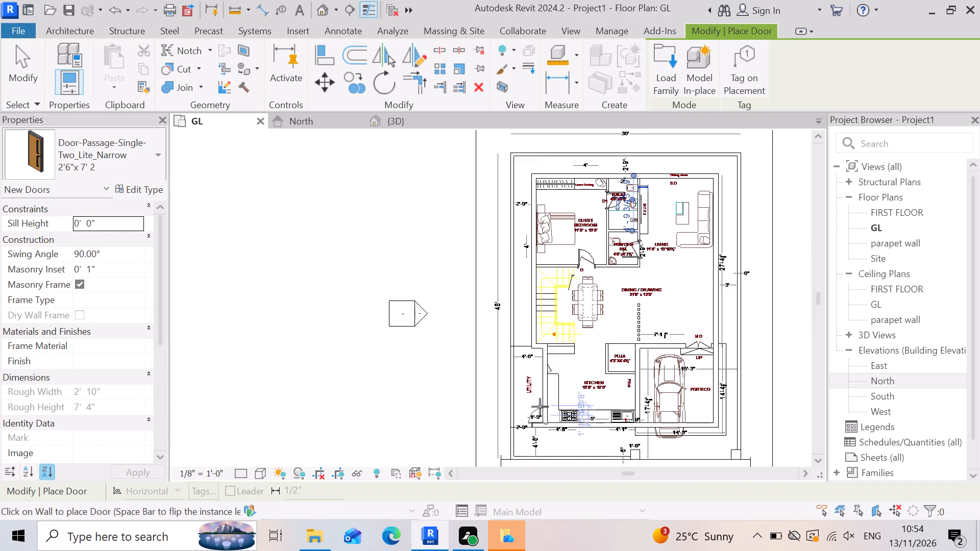
scroll(622, 328, "up", 2)
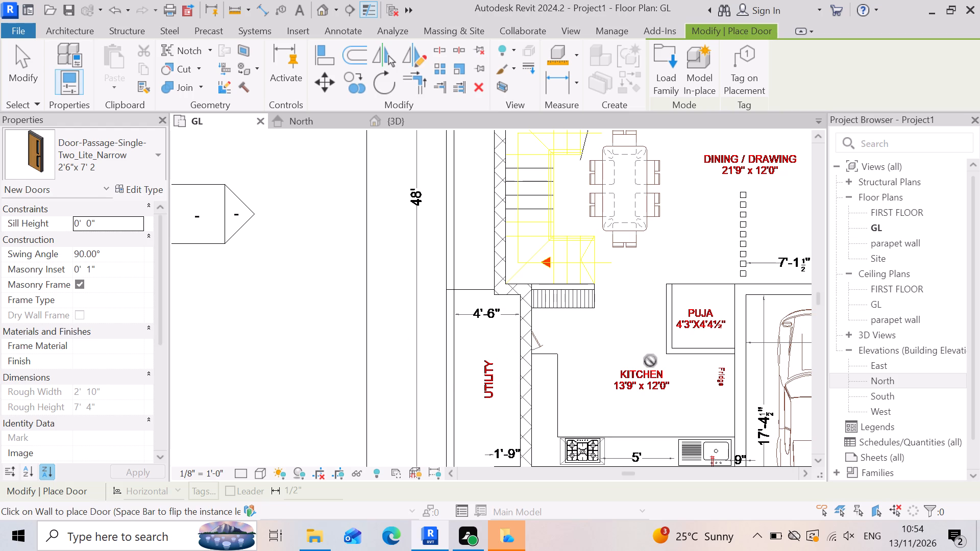
scroll(671, 335, "up", 5)
scroll(604, 329, "down", 2)
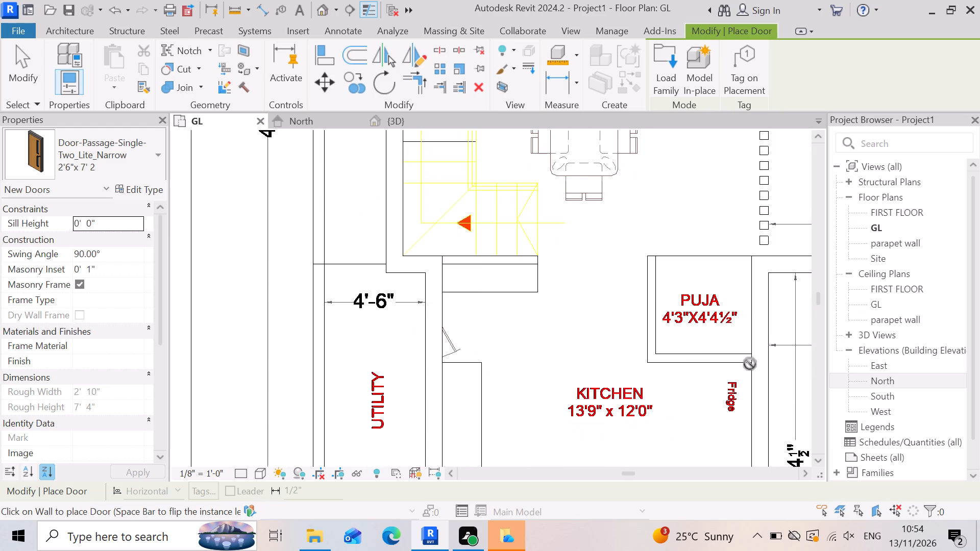
scroll(750, 364, "up", 1)
scroll(681, 374, "up", 3)
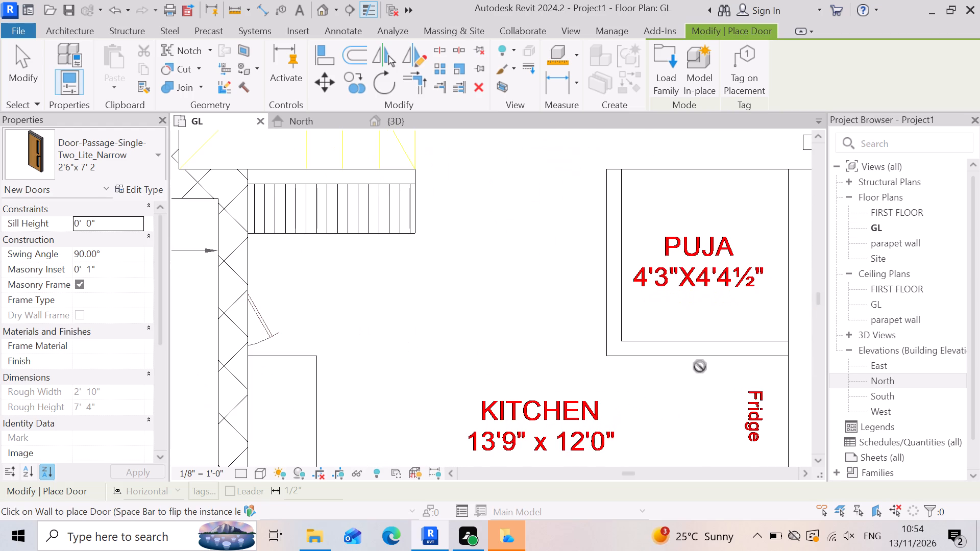
scroll(695, 349, "down", 3)
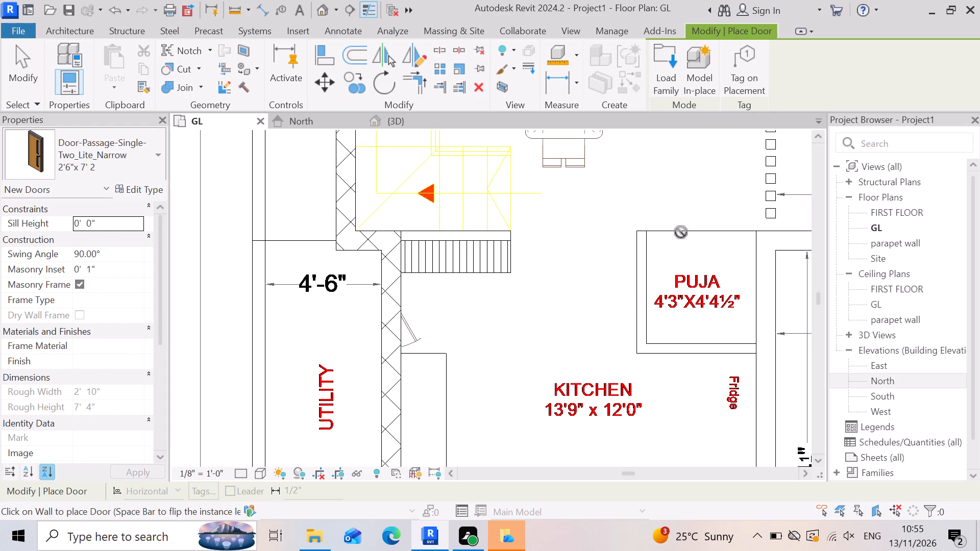
scroll(617, 273, "down", 3)
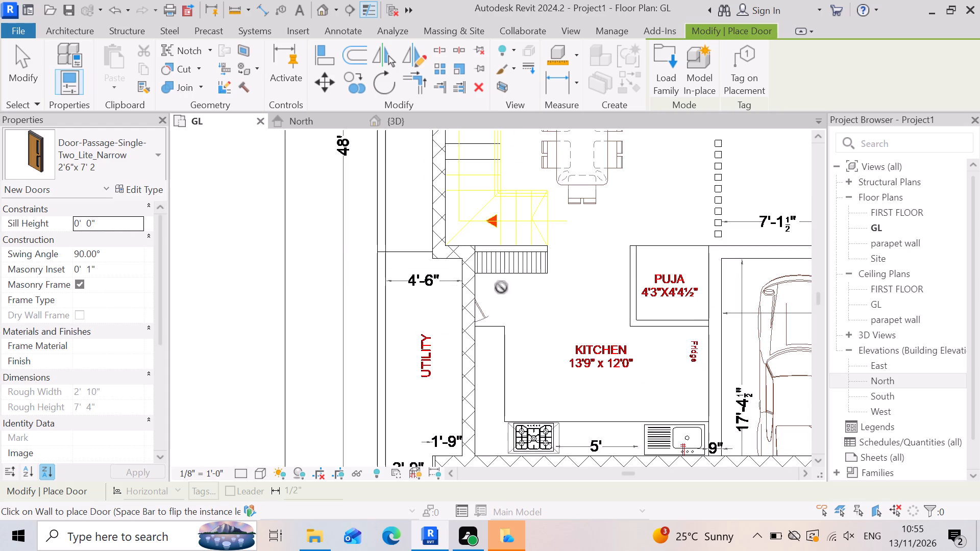
key("Escape")
key("Escape")
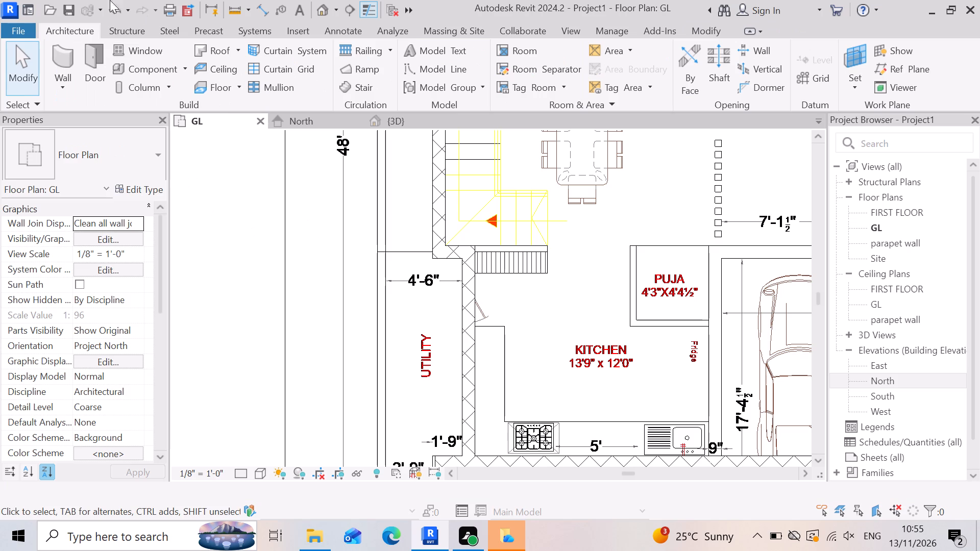
Start a new wall using the Basic Wall type Generic - 4.5".
left_click(59, 64)
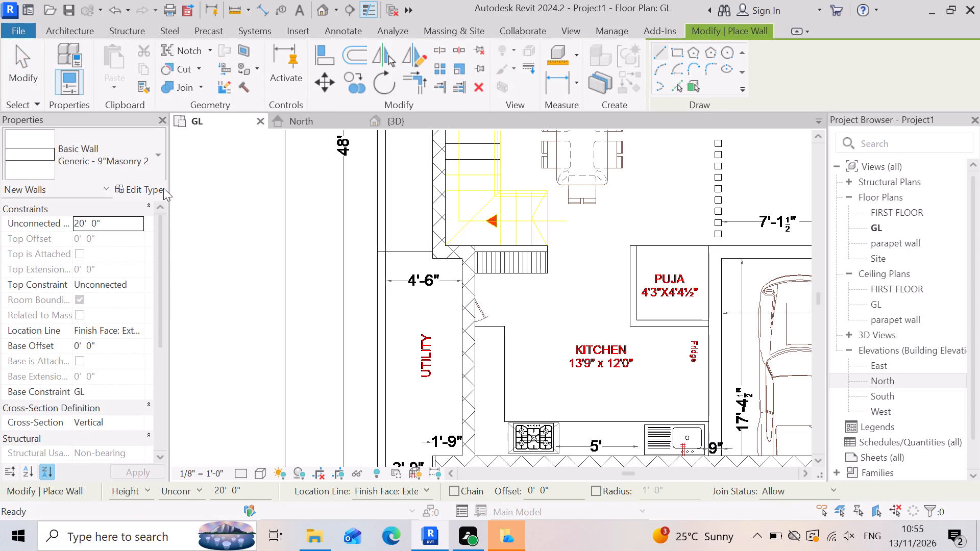
left_click(155, 154)
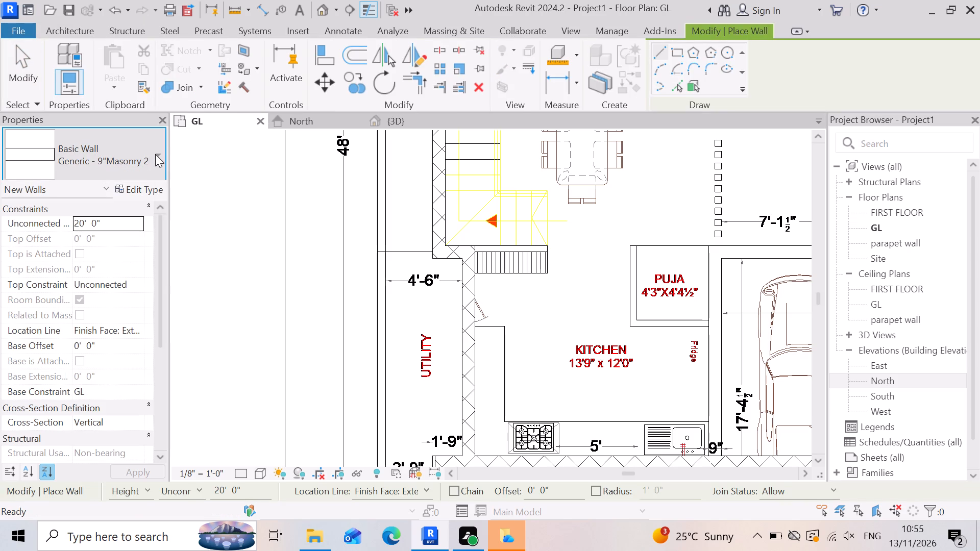
left_click(112, 484)
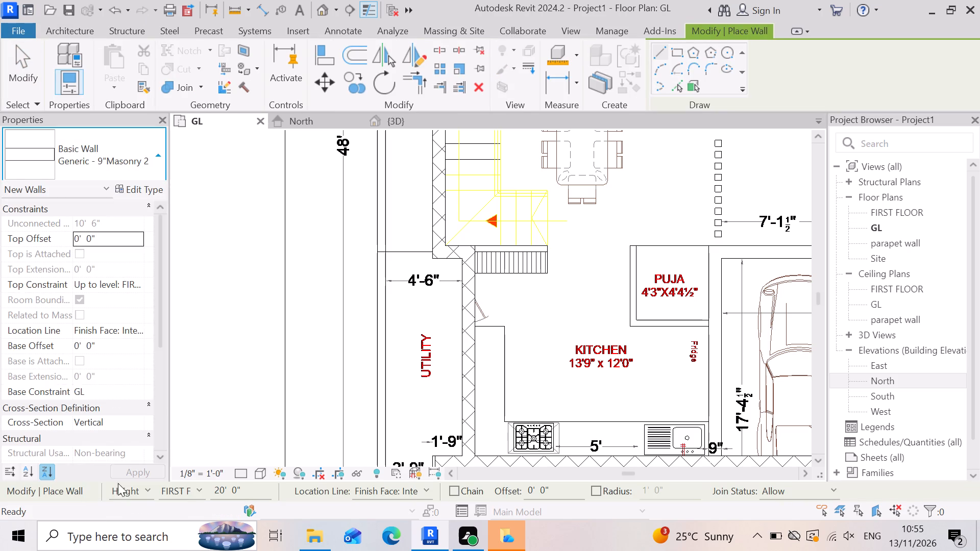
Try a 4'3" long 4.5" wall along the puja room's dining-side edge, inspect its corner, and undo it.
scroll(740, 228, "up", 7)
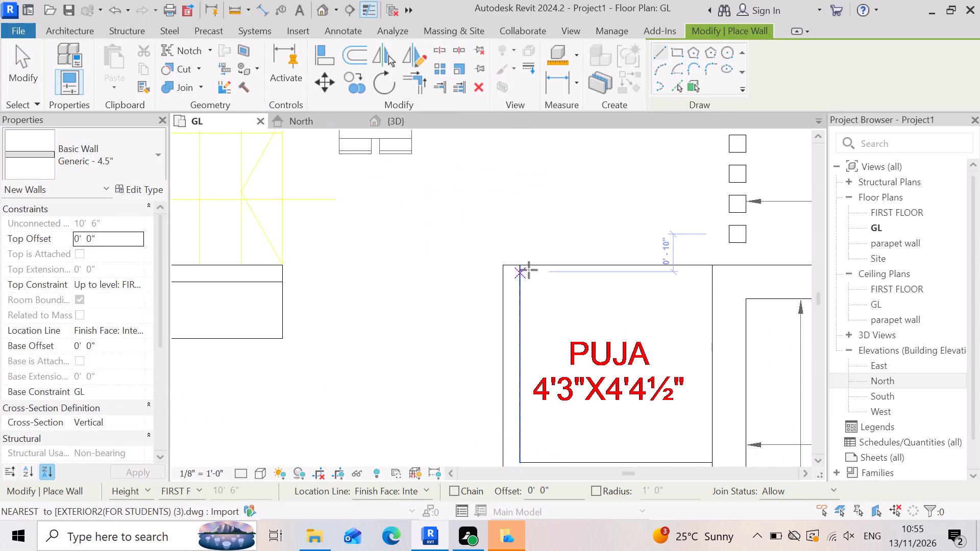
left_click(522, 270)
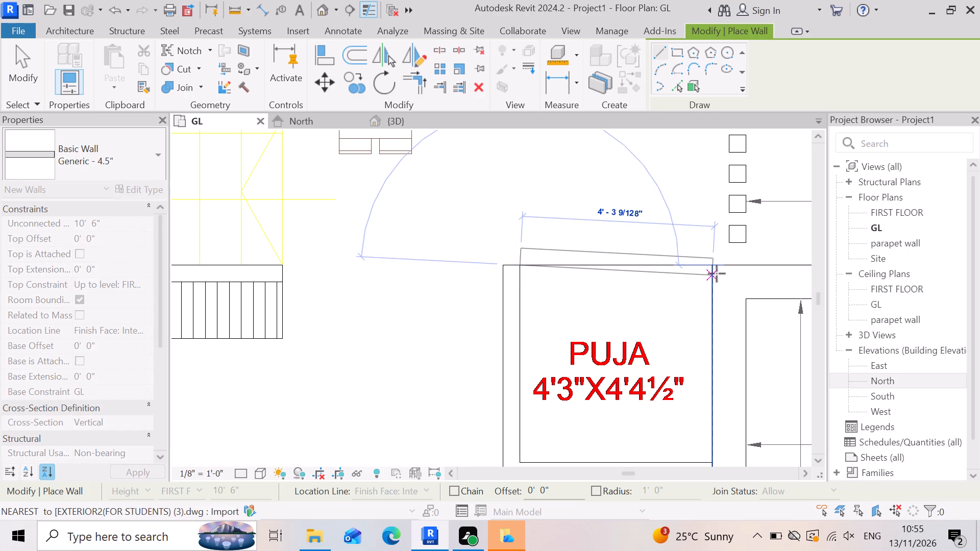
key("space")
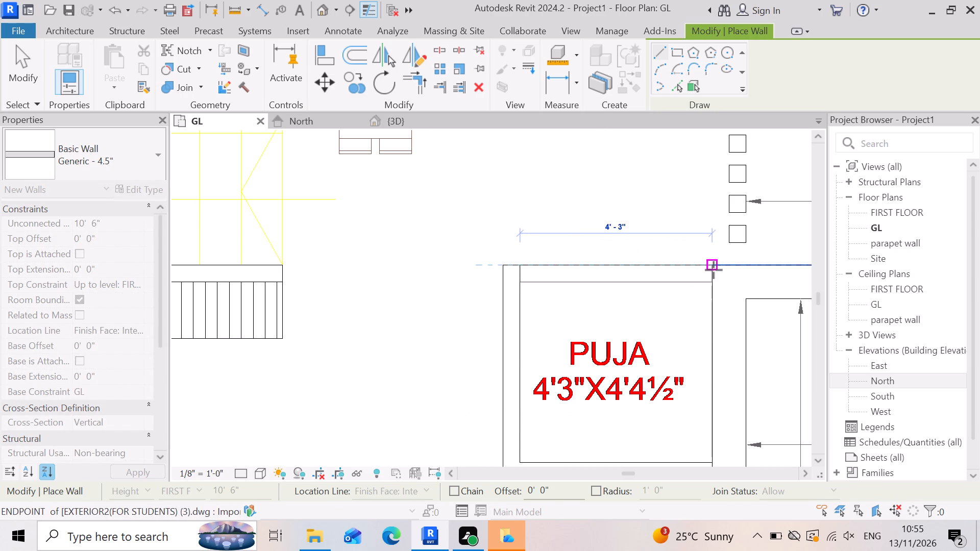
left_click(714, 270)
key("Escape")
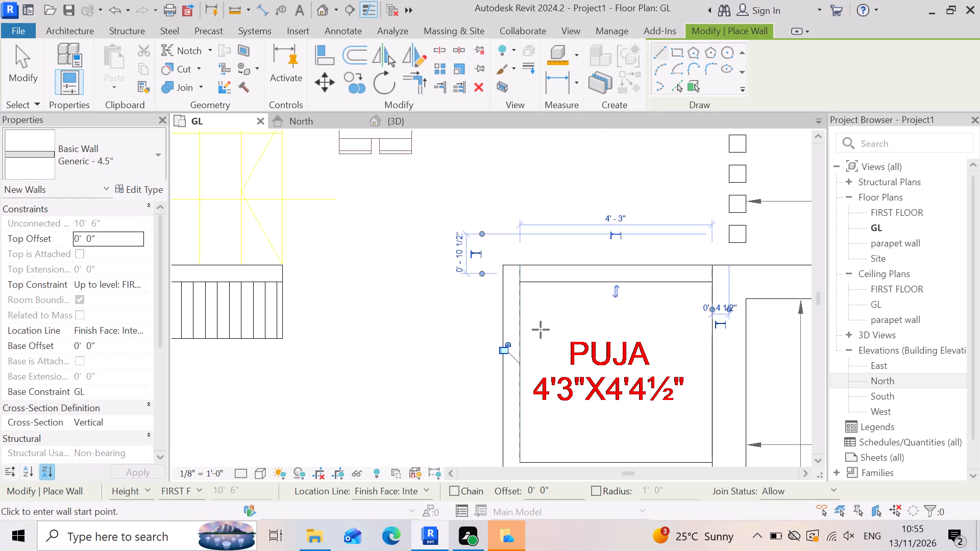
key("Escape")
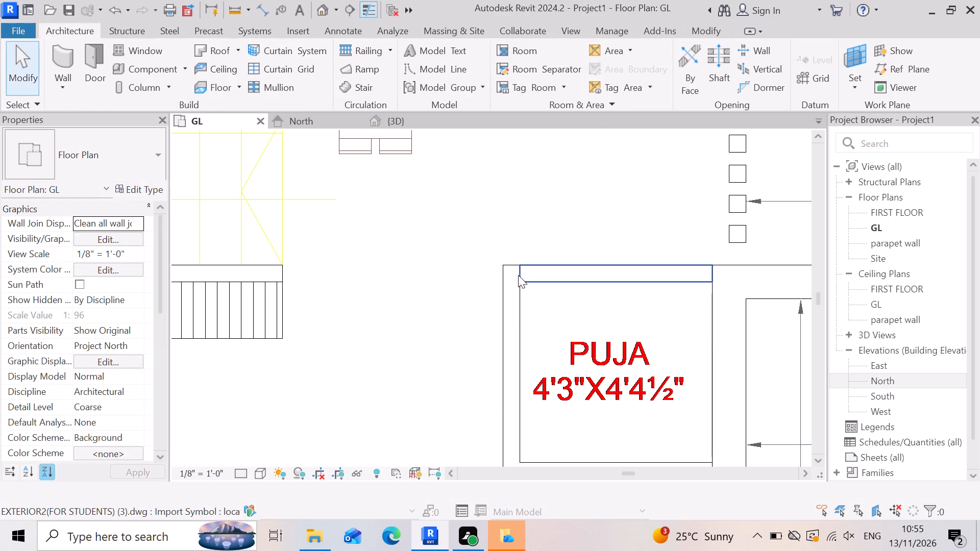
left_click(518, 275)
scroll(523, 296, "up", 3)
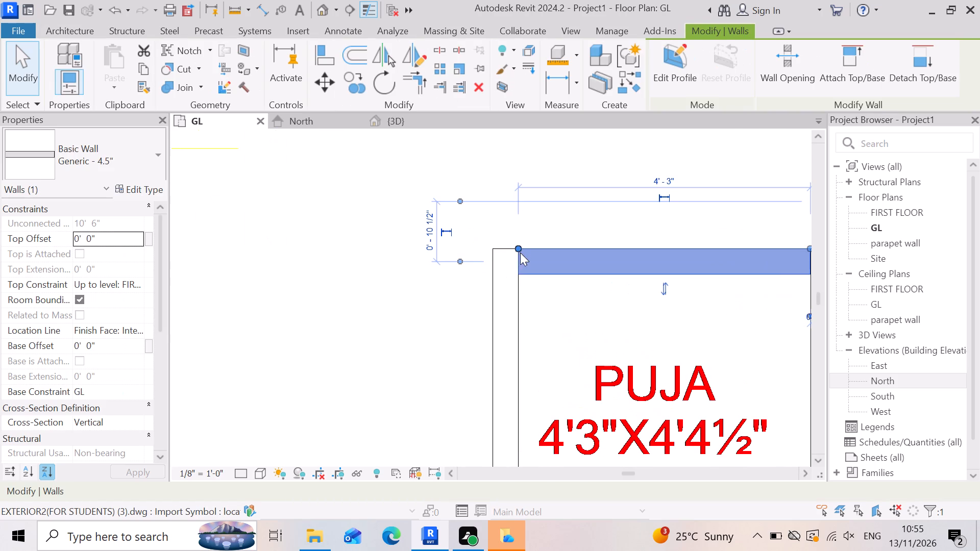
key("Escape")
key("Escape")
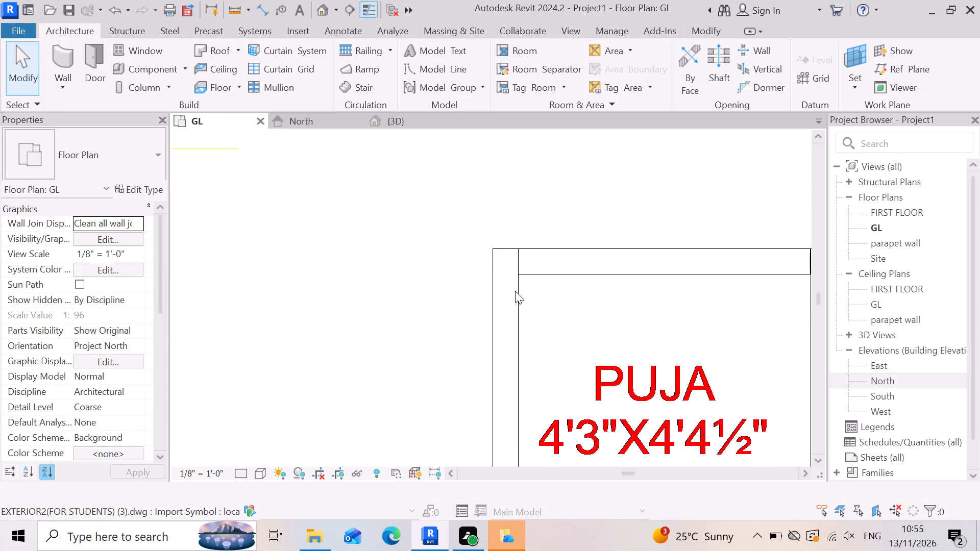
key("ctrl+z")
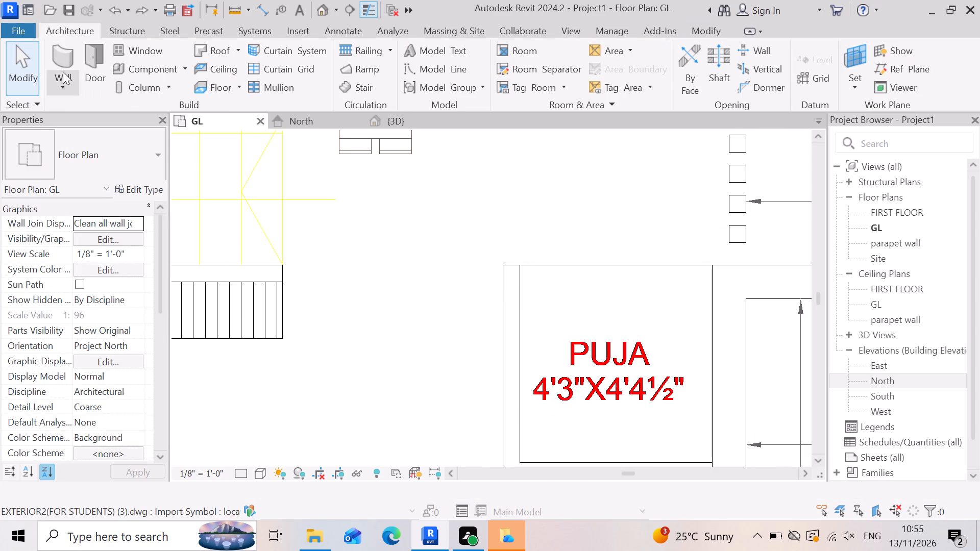
Draw 4.5" walls along the puja room's stair-facing side and its 4'3" kitchen-facing side, following the CAD outline.
left_click(62, 62)
scroll(627, 210, "down", 3)
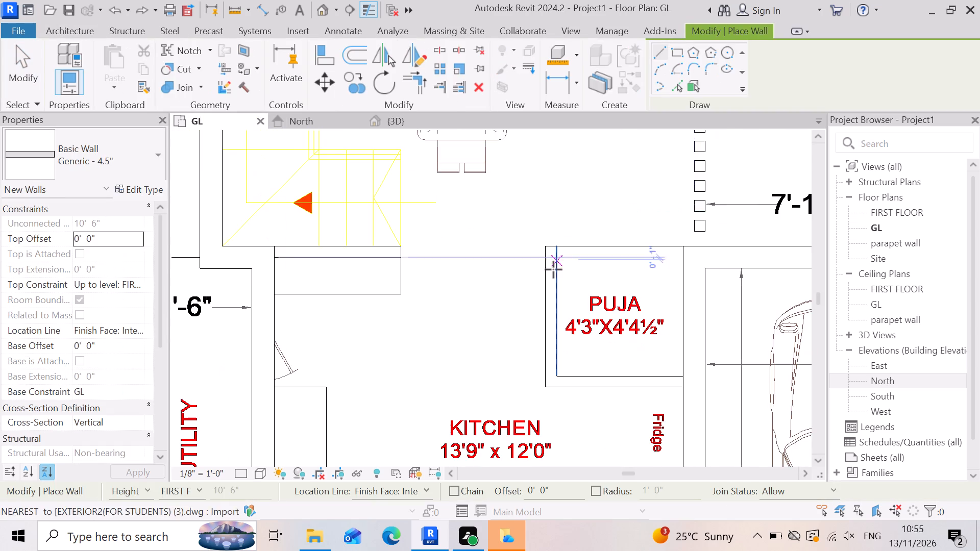
scroll(553, 271, "up", 3)
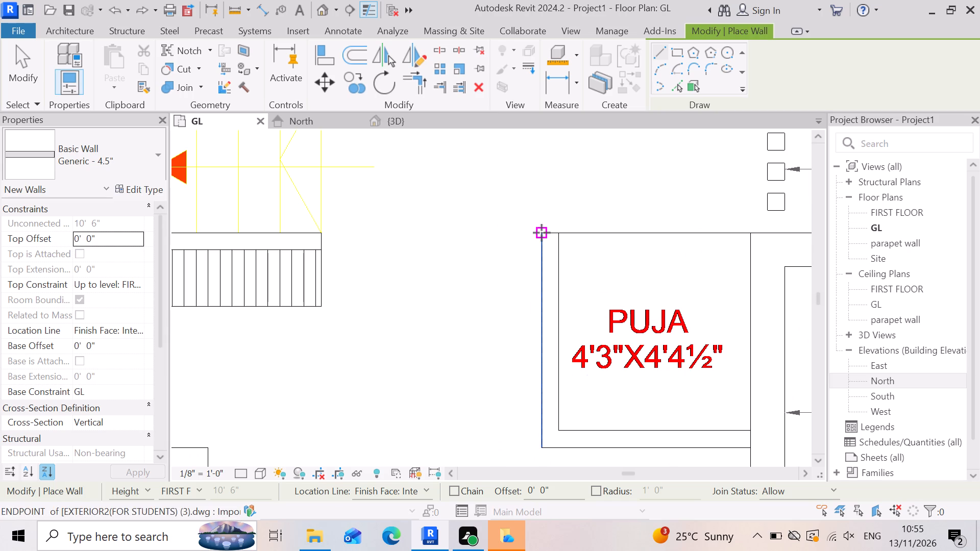
left_click(542, 233)
scroll(556, 392, "down", 2)
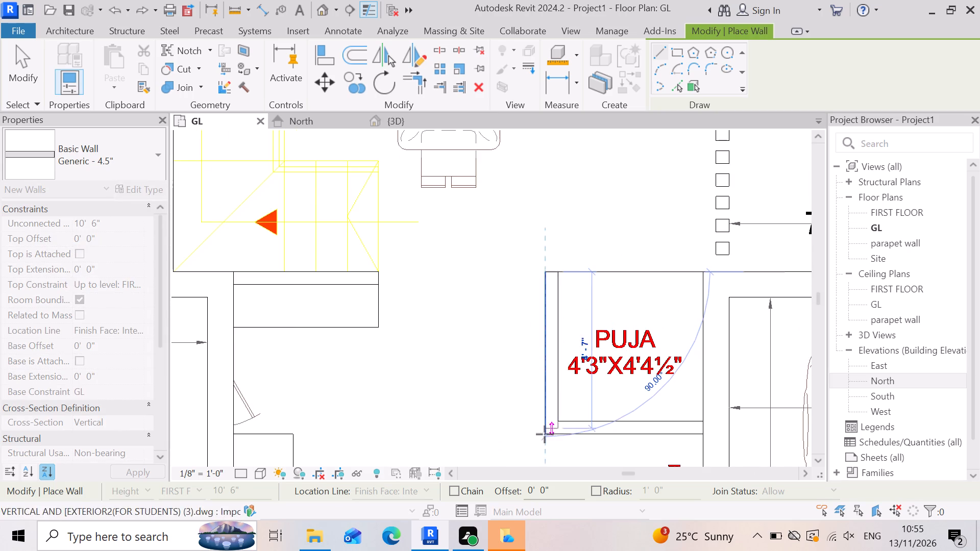
scroll(544, 451, "up", 4)
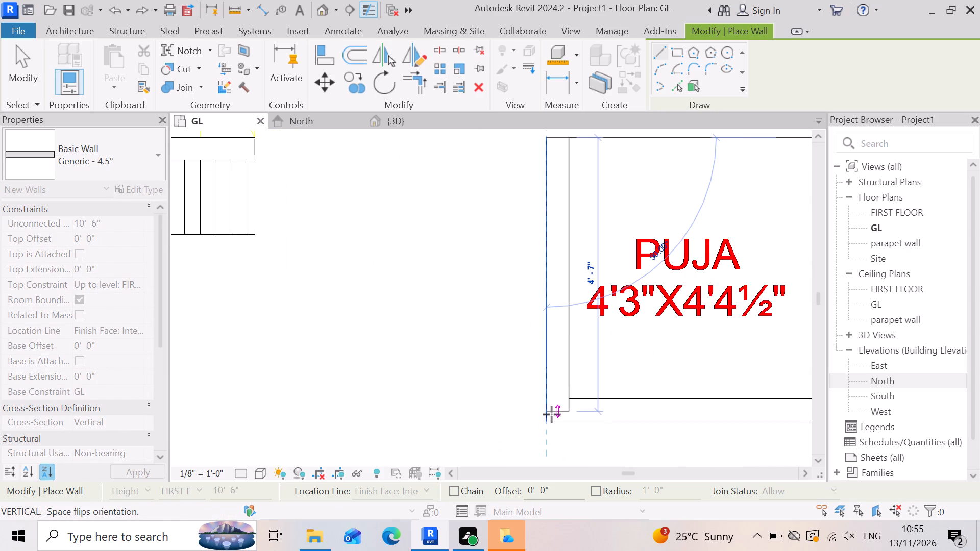
left_click(551, 419)
left_click(568, 424)
scroll(570, 419, "down", 3)
scroll(725, 420, "up", 2)
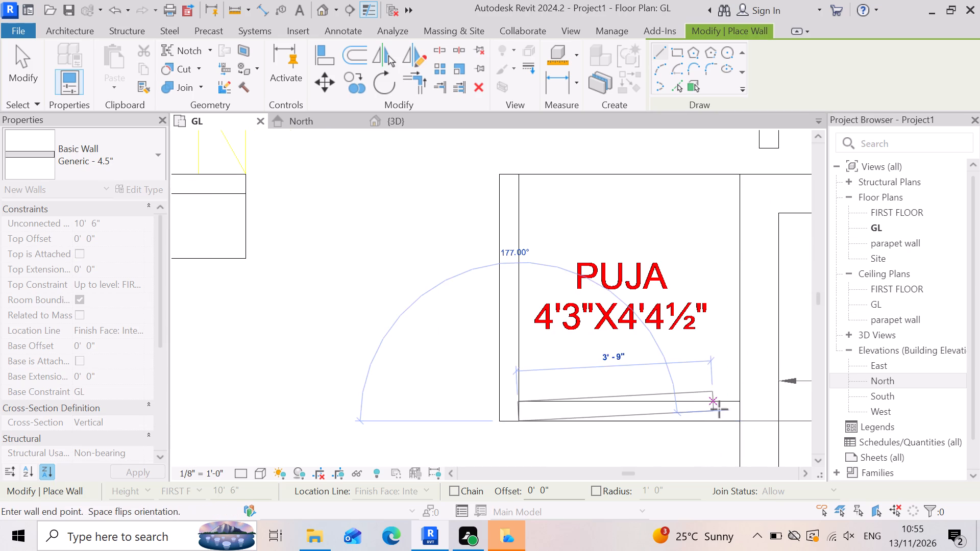
left_click(741, 424)
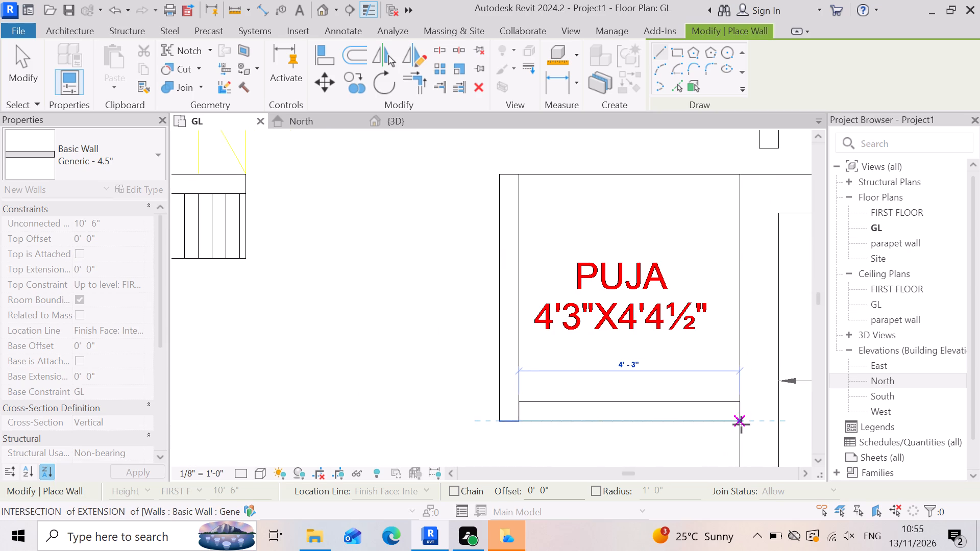
Close the puja room with 4.5" walls: 4'4 1/2" on the portico side and 4'0 3/4" on the dining side.
left_click(736, 400)
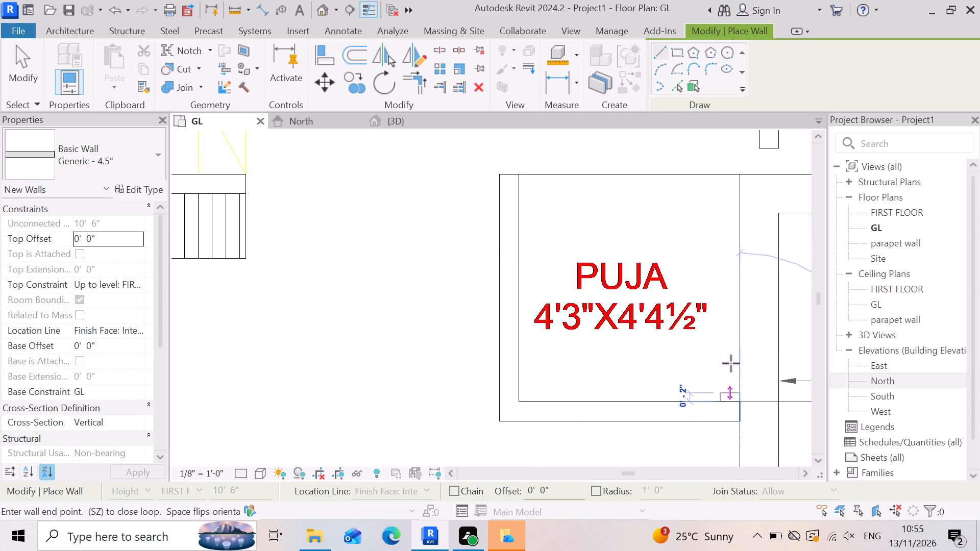
left_click(738, 177)
left_click(722, 172)
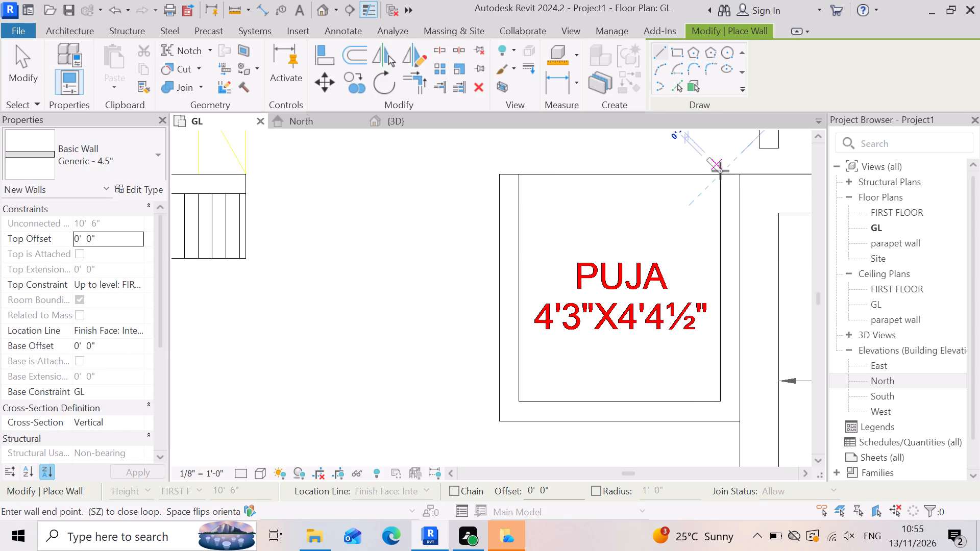
left_click(513, 171)
key("Escape")
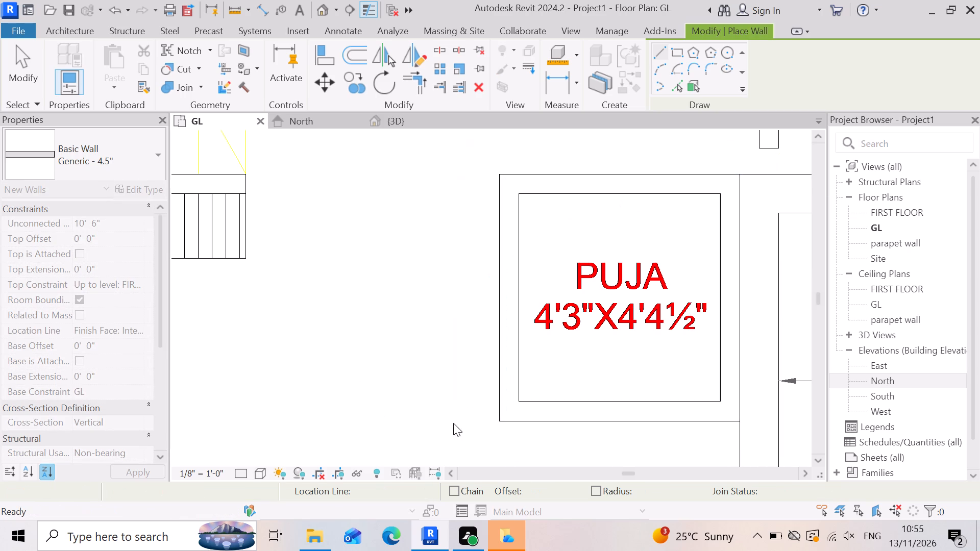
key("Escape")
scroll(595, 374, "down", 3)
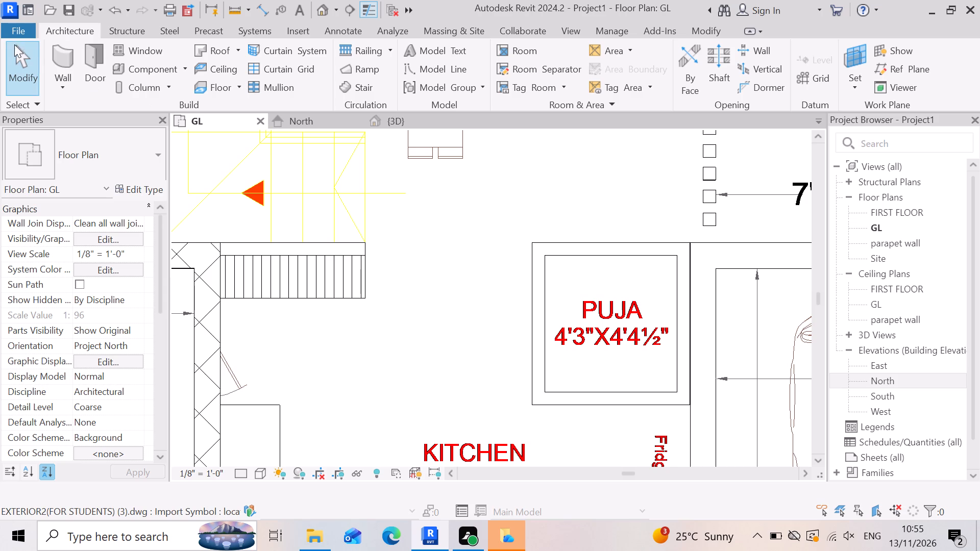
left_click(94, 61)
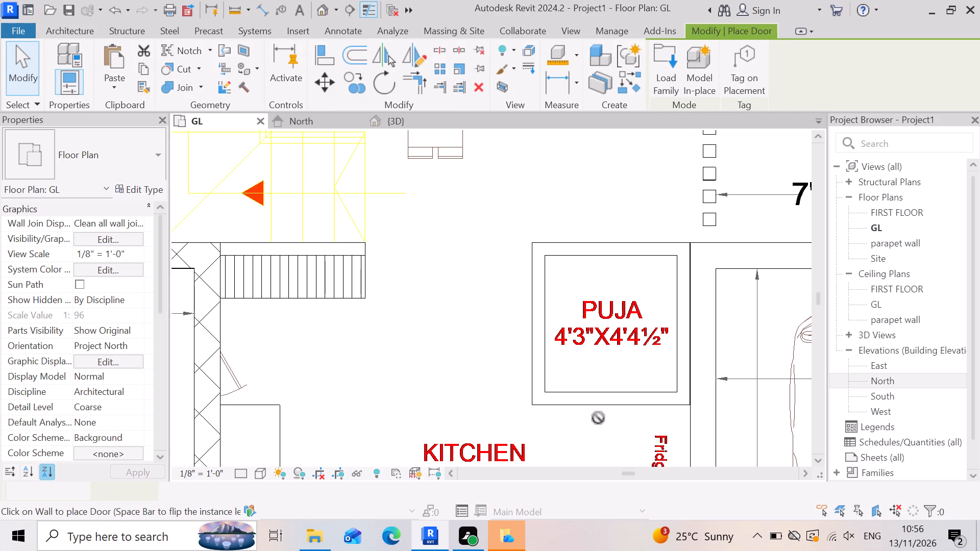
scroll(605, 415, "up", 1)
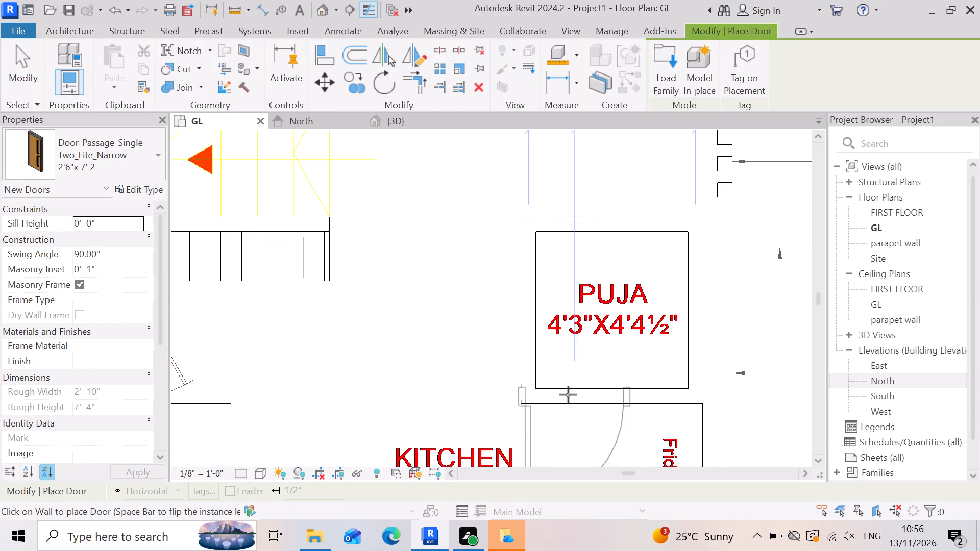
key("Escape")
Open the North elevation to view the house walls against the levels.
left_click(315, 118)
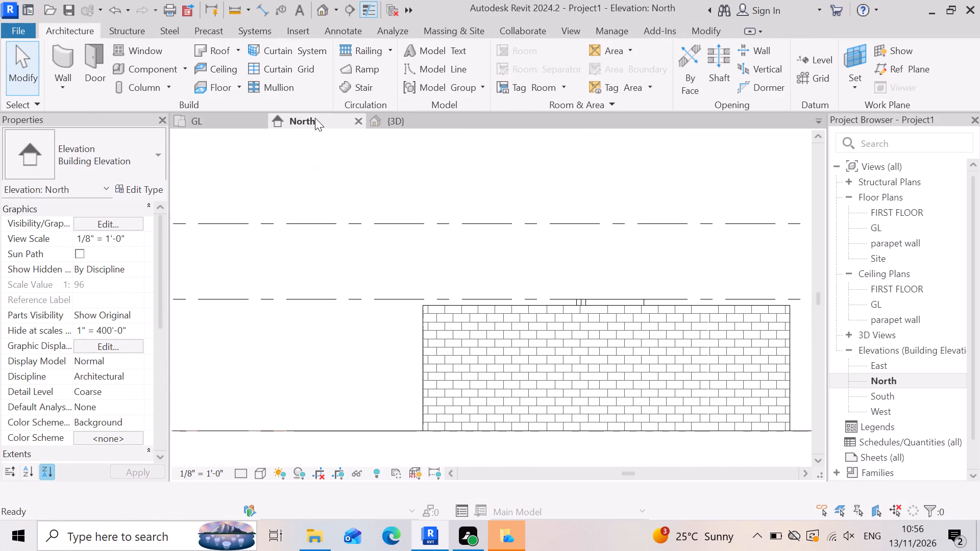
scroll(515, 391, "down", 3)
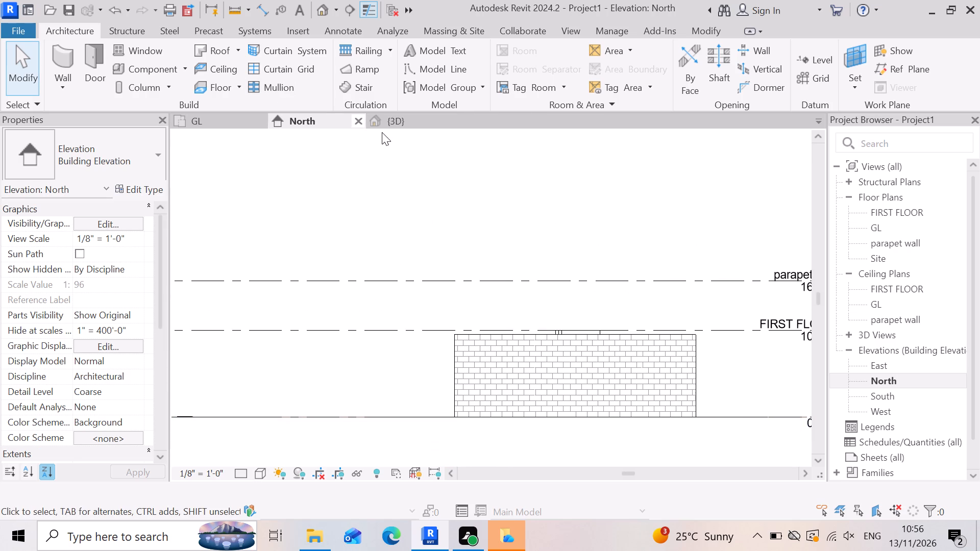
In the 3D view, set the top offset of the puja room's front wall, nearest the masonry outer wall, to -6".
left_click(422, 120)
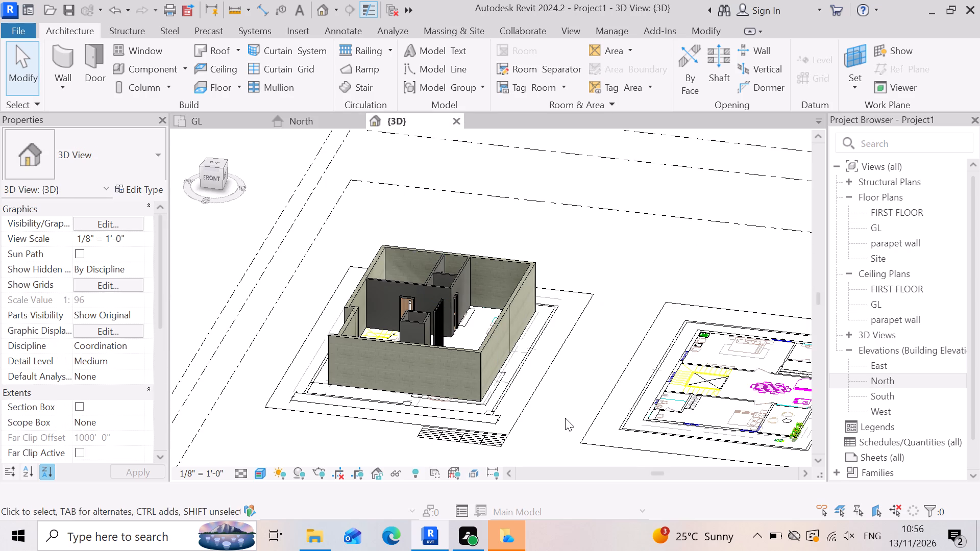
key("Escape")
scroll(387, 342, "up", 5)
scroll(446, 342, "up", 3)
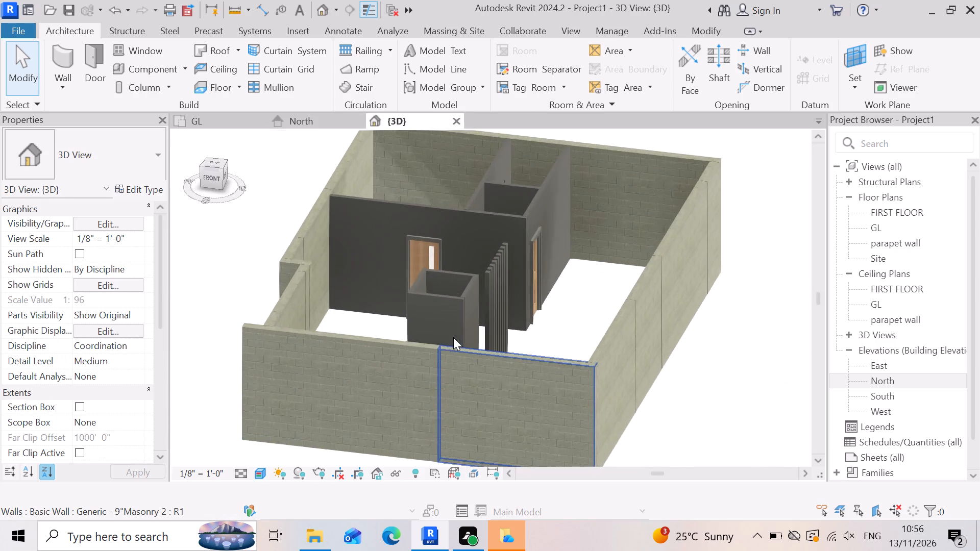
scroll(453, 337, "up", 5)
left_click(431, 305)
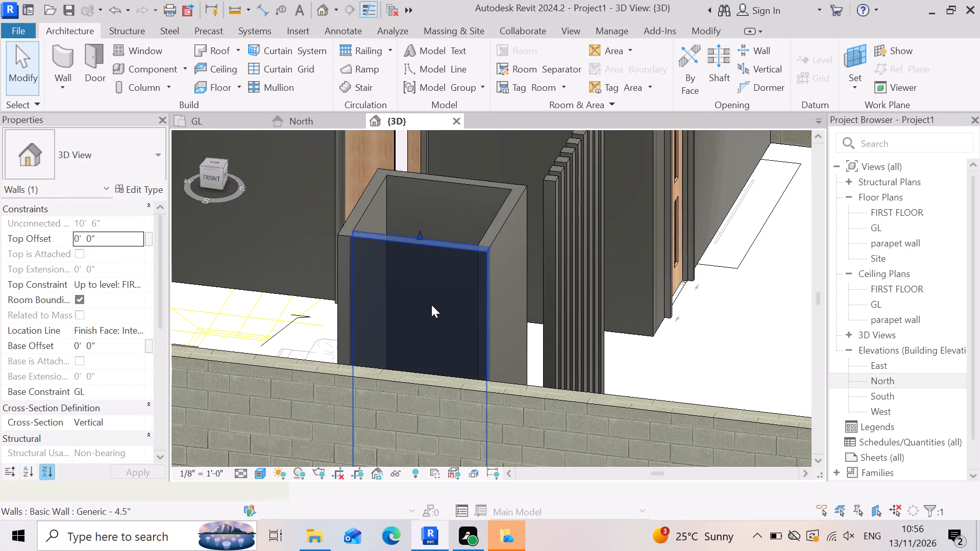
left_click(128, 243)
type("-6")
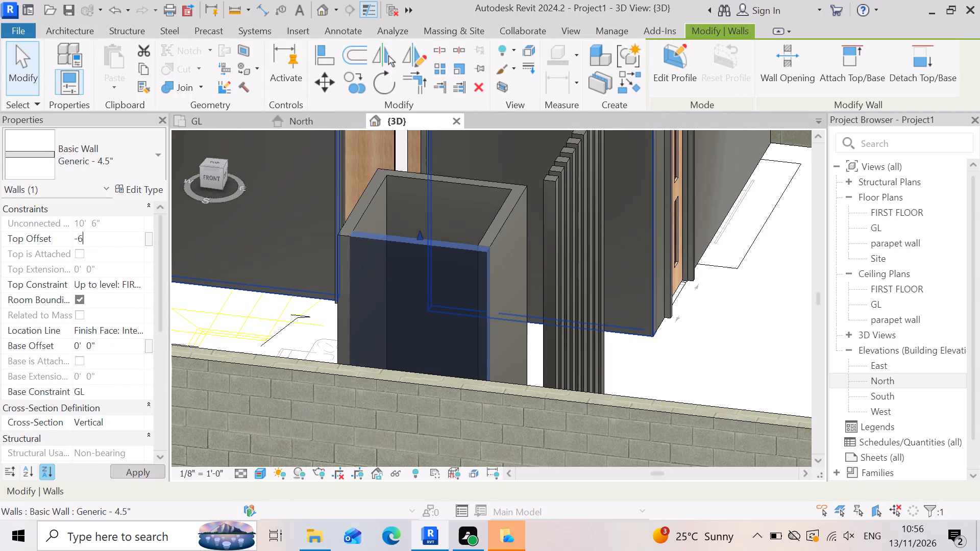
key("shift+quotedbl")
key("Return")
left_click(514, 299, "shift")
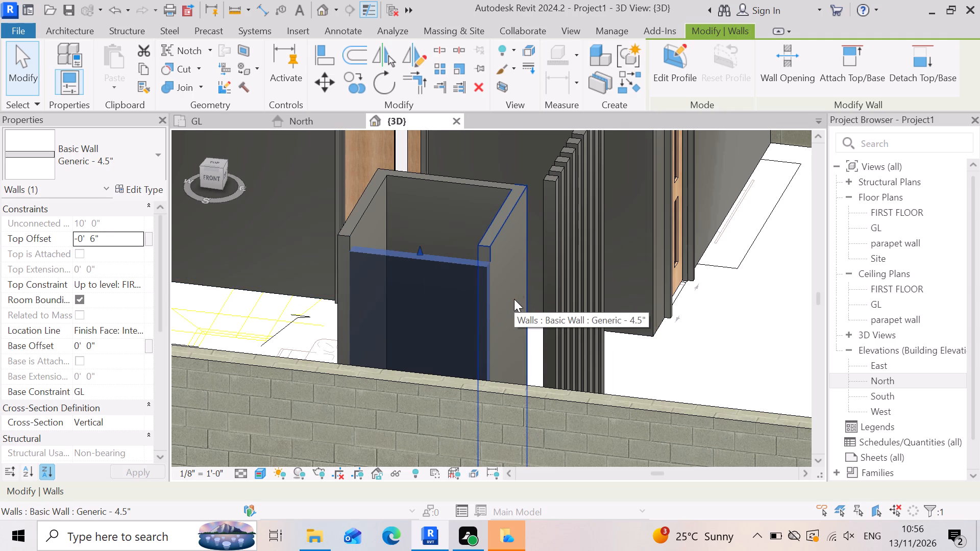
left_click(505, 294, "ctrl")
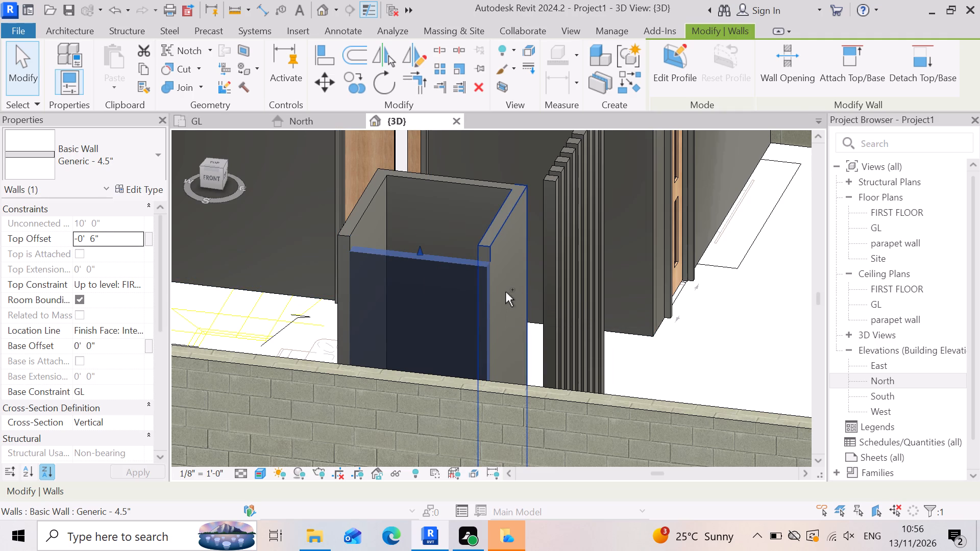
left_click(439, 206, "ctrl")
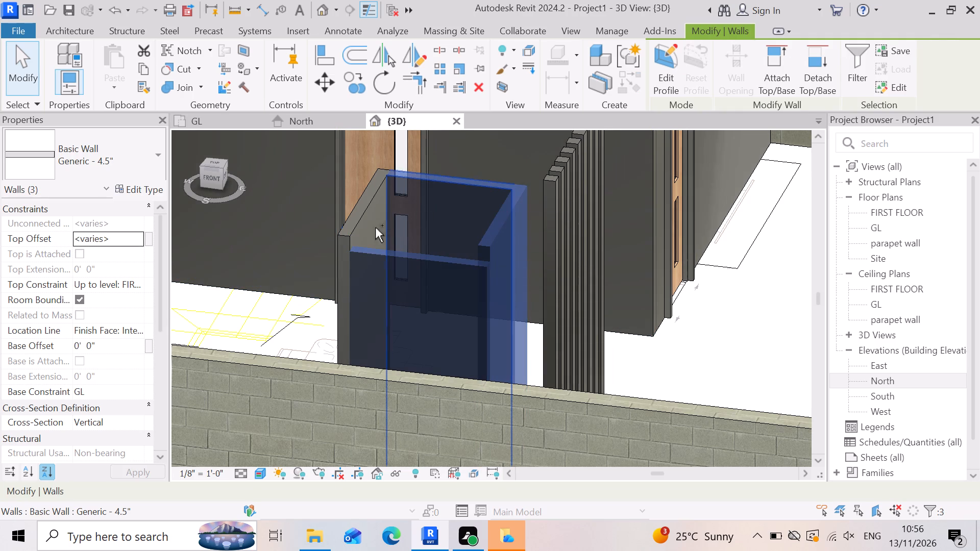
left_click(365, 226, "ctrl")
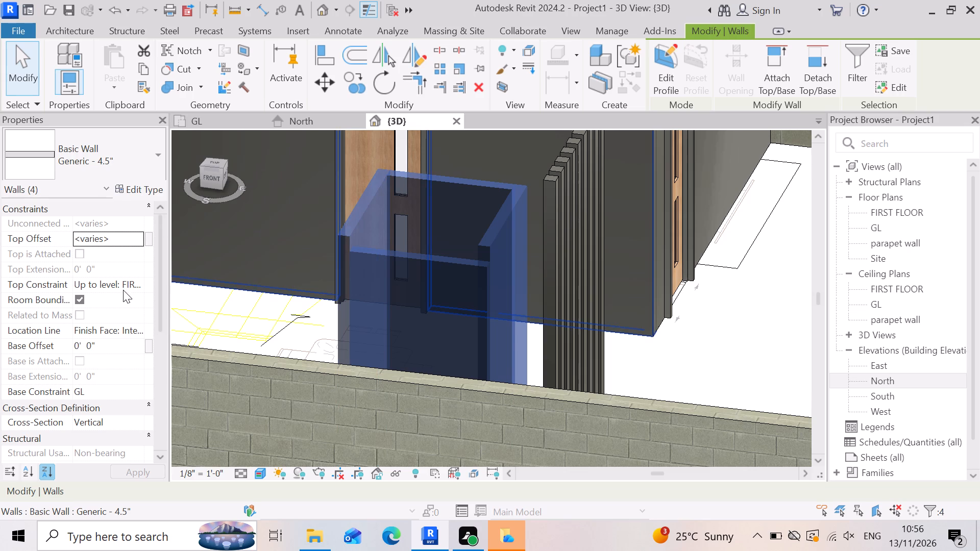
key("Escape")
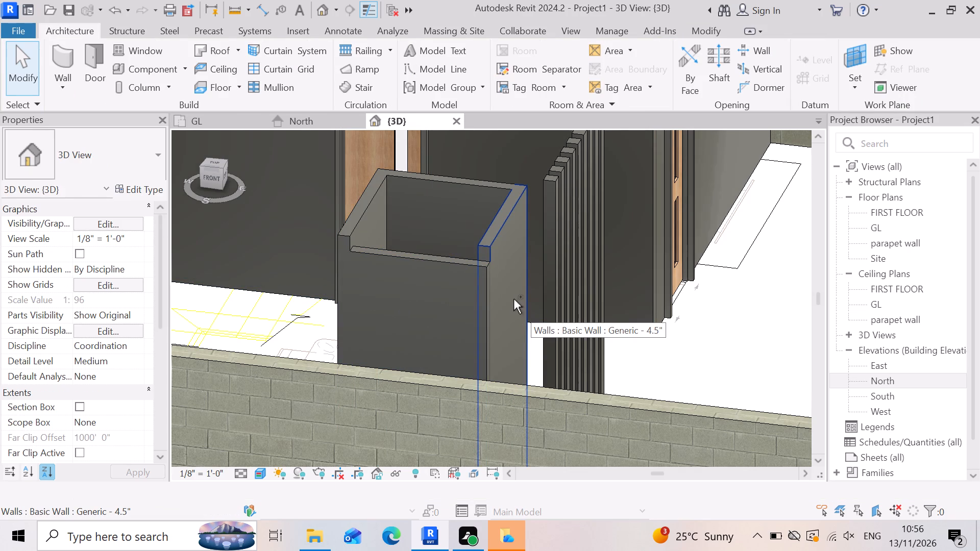
Set the top offset of the puja room's 4'3" wall facing the vertical slats to -6".
left_click(513, 299, "ctrl")
left_click(130, 237)
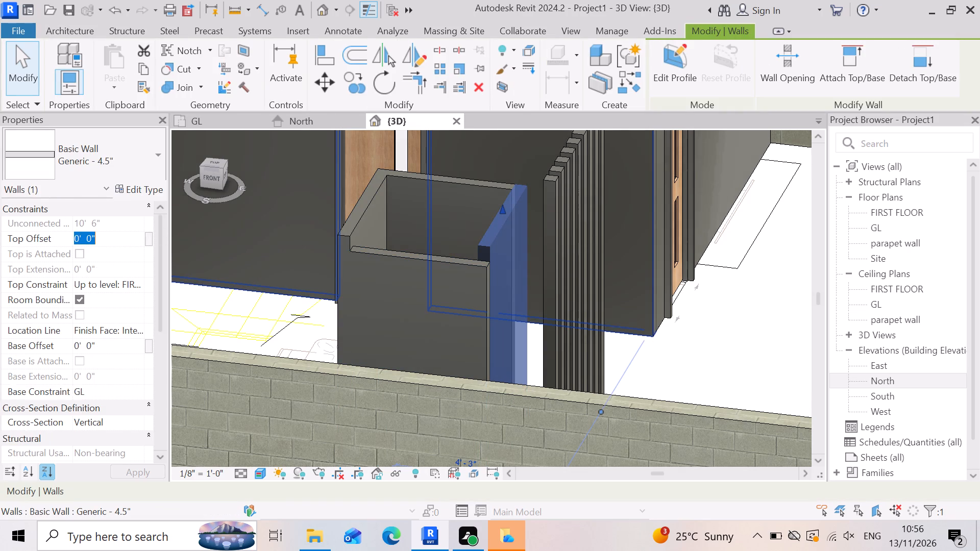
type("-6")
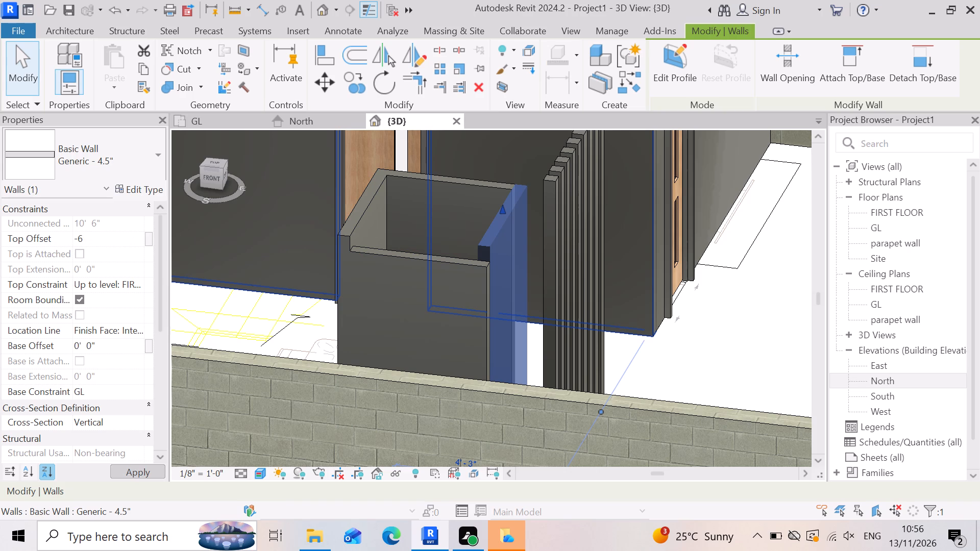
key("shift+quotedbl")
key("Return")
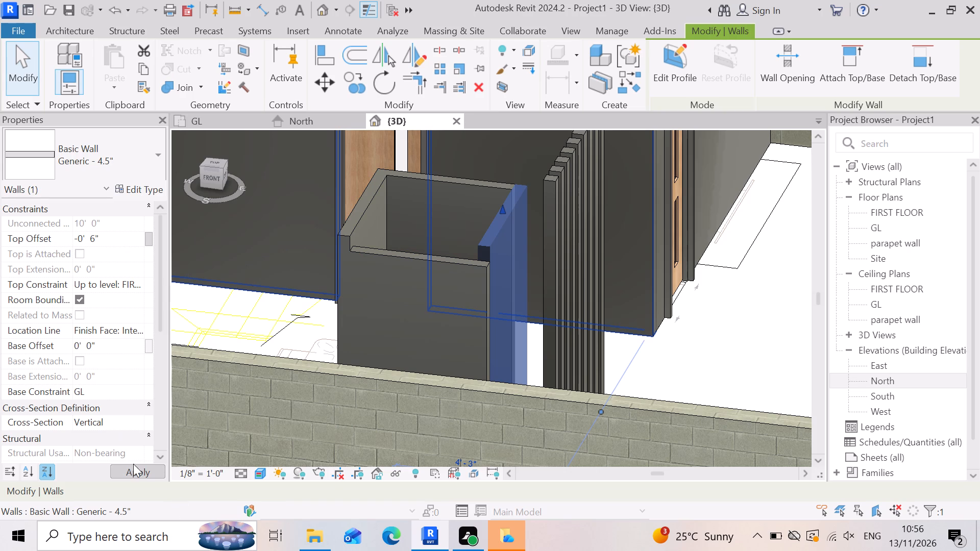
left_click(132, 475)
Set the top offset of the puja room's rear wall, opposite the lowered front wall, to -6".
scroll(448, 230, "up", 2)
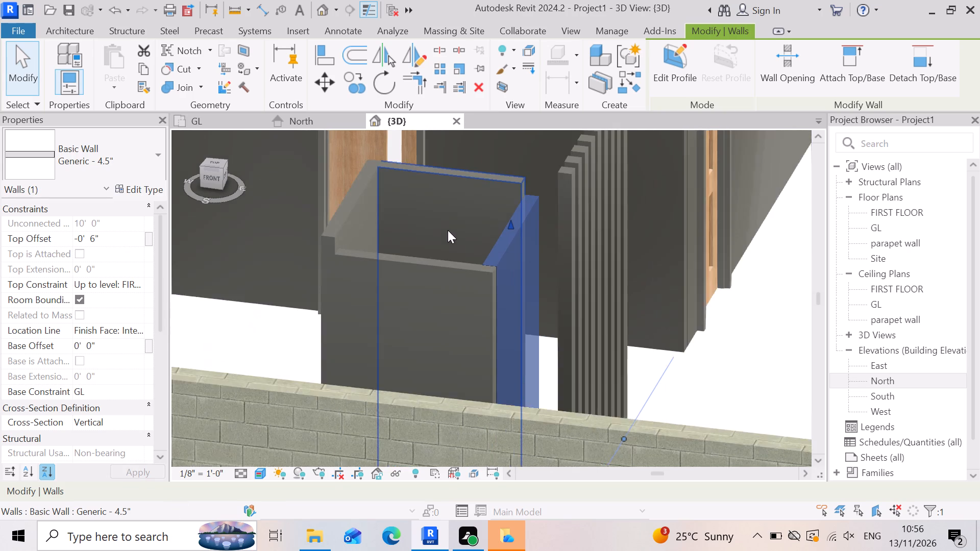
left_click(460, 213, "shift")
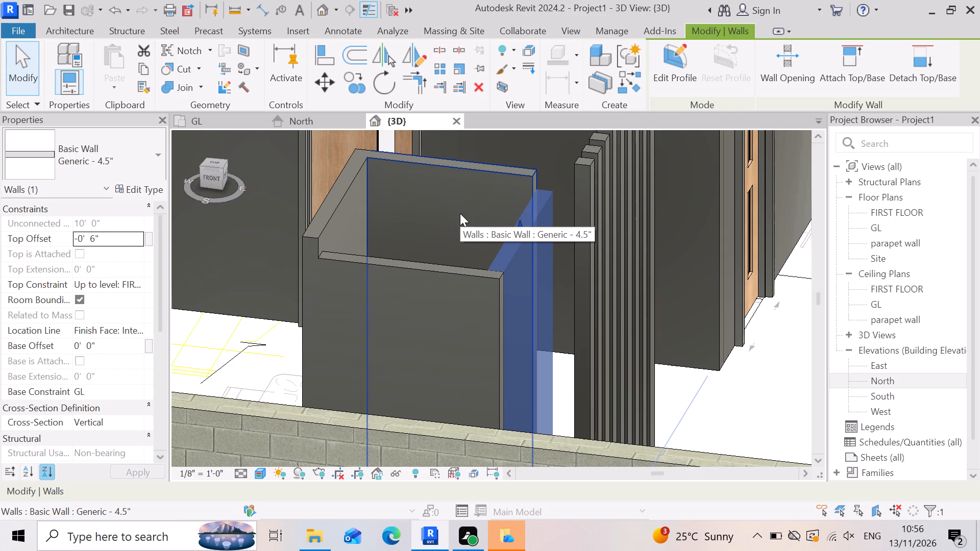
left_click(746, 385)
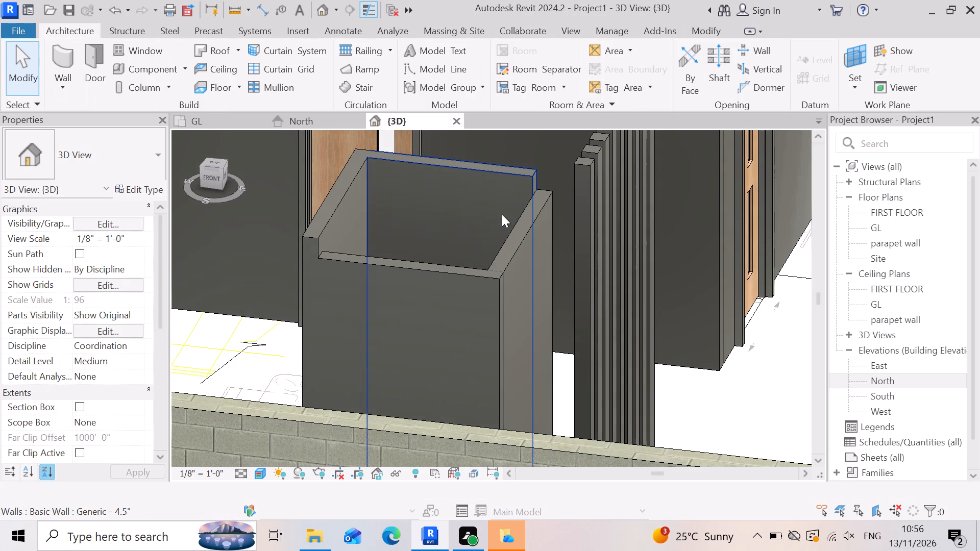
left_click(469, 201, "ctrl")
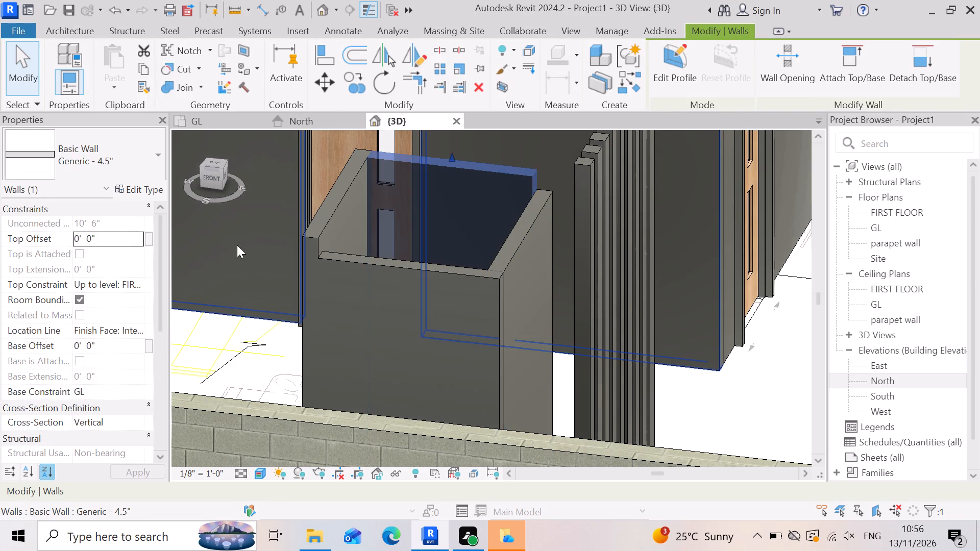
left_click(119, 238)
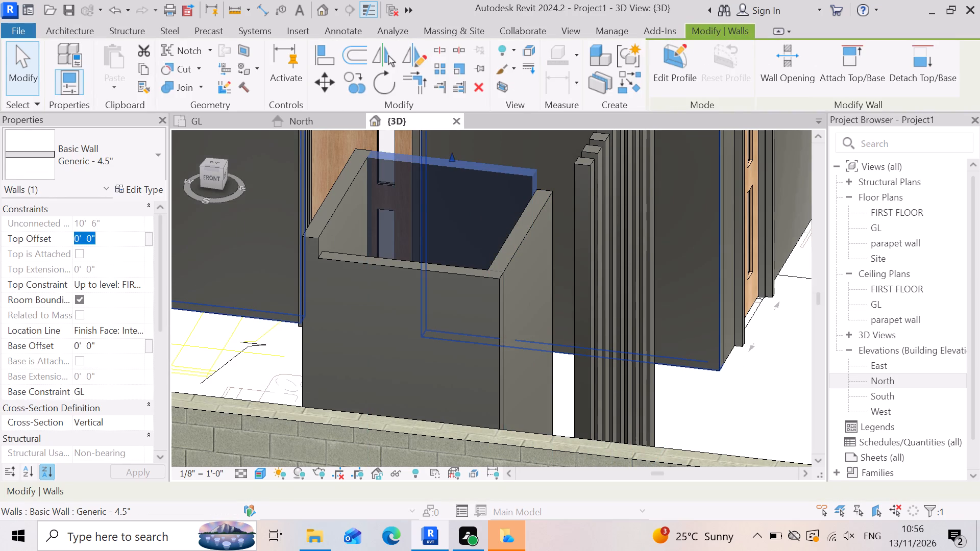
type("-6")
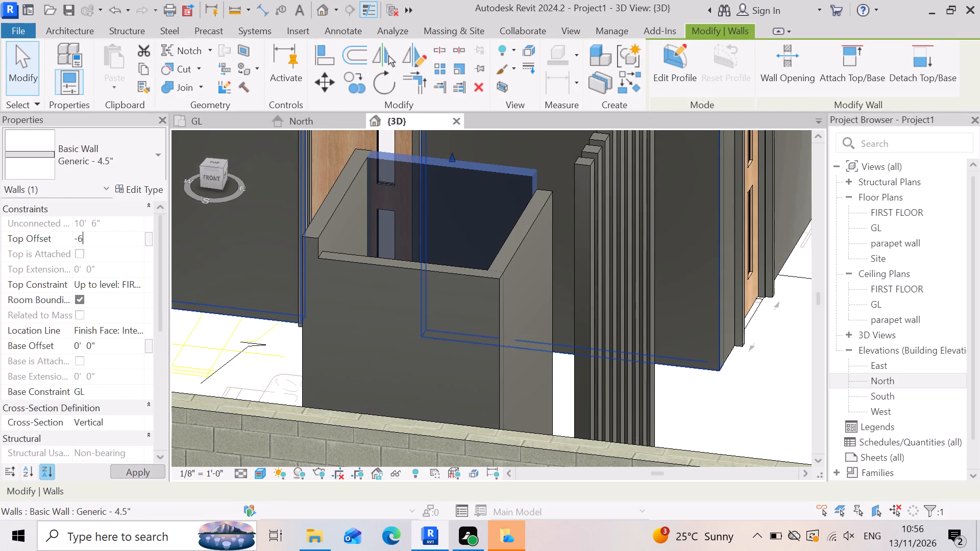
key("shift+quotedbl")
key("Return")
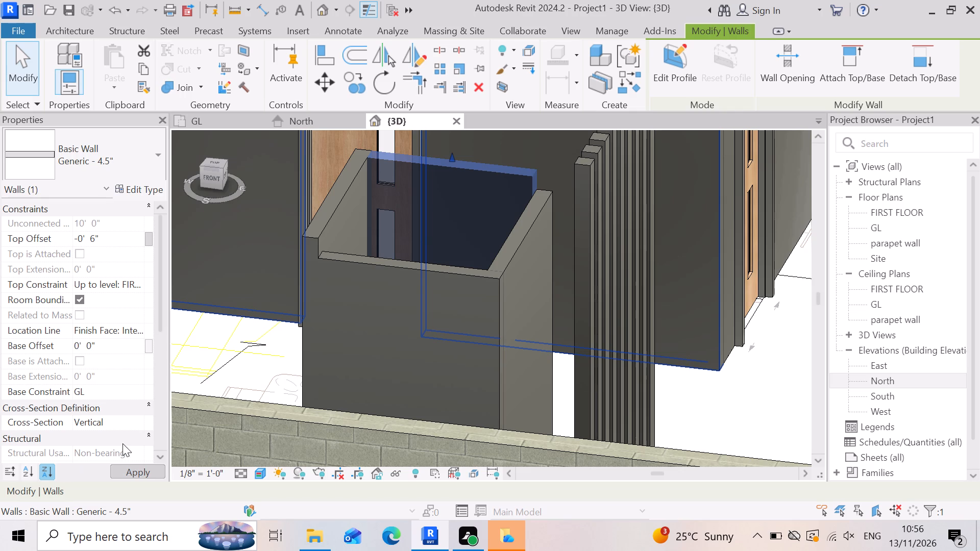
left_click(716, 392)
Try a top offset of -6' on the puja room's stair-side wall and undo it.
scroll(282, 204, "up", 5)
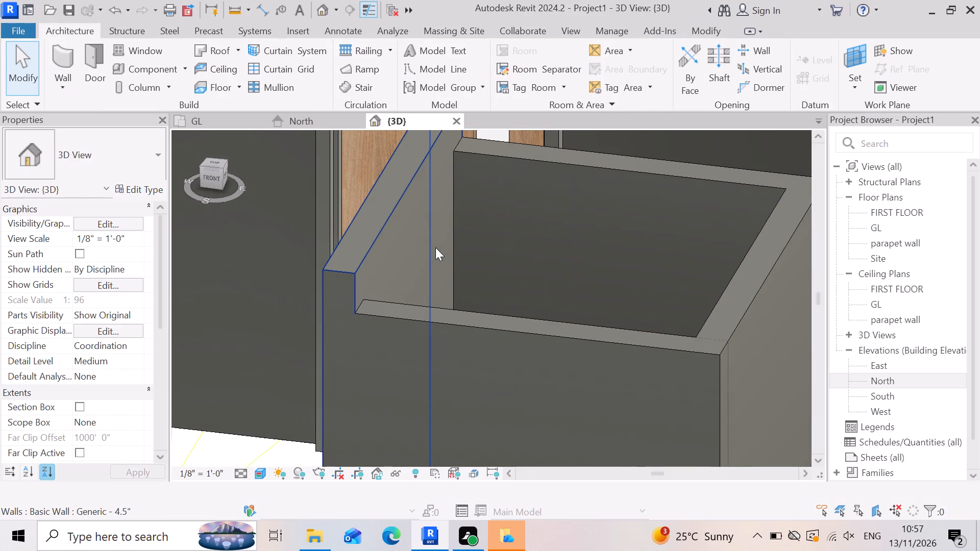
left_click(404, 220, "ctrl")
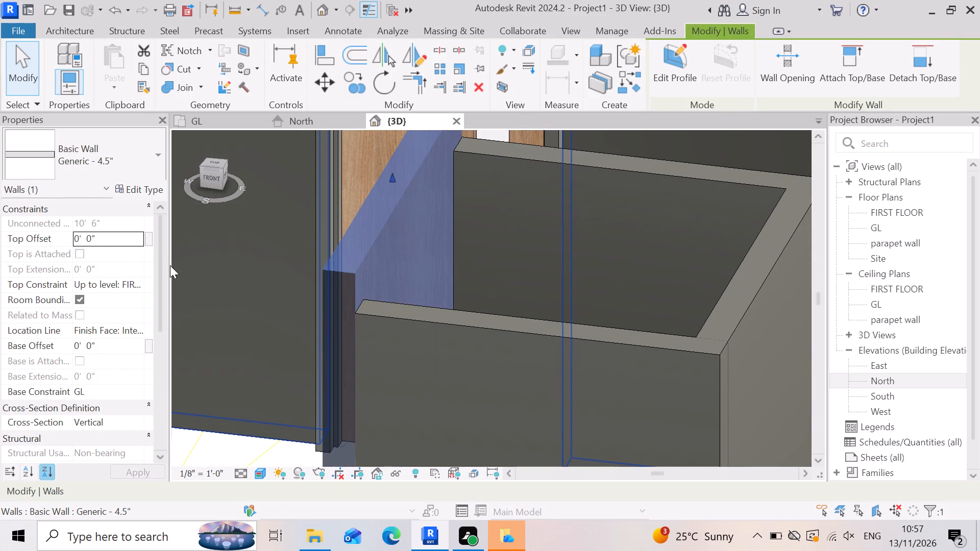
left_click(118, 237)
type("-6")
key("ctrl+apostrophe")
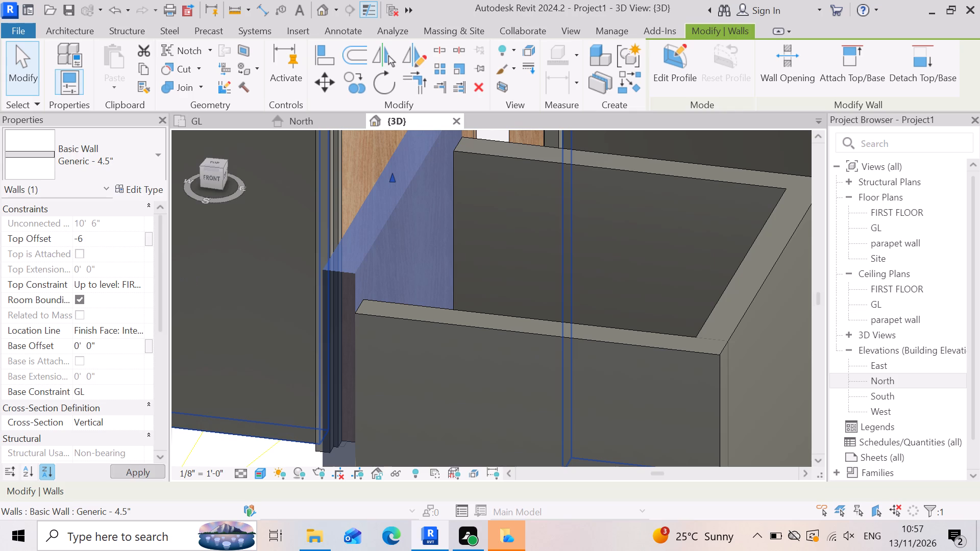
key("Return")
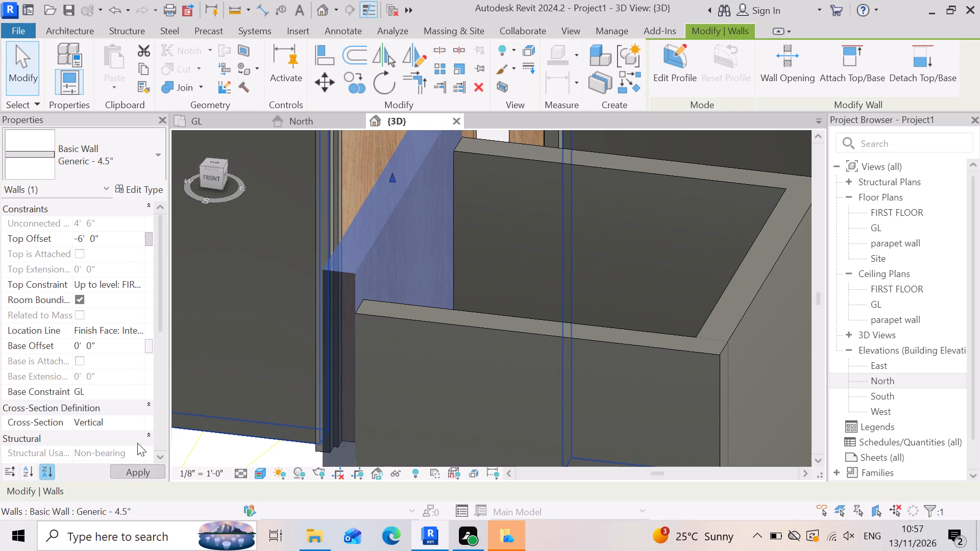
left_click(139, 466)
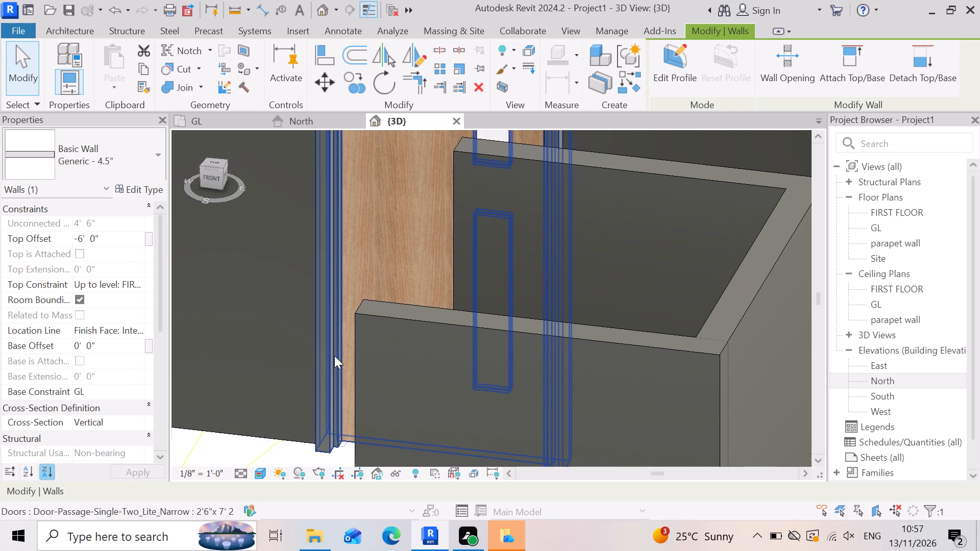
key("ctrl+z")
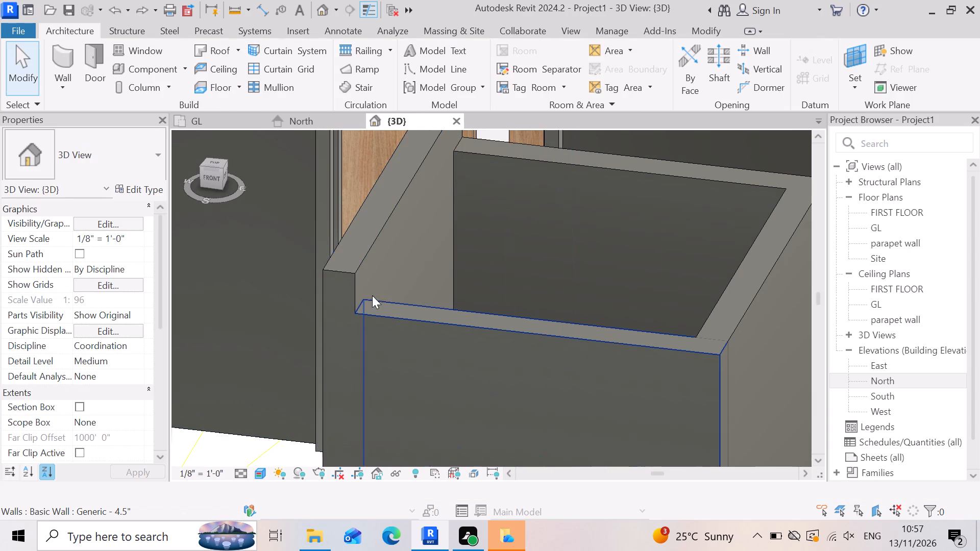
Set the top offset of the puja room's stair-side wall to -6", matching the other three puja room walls.
left_click(394, 266)
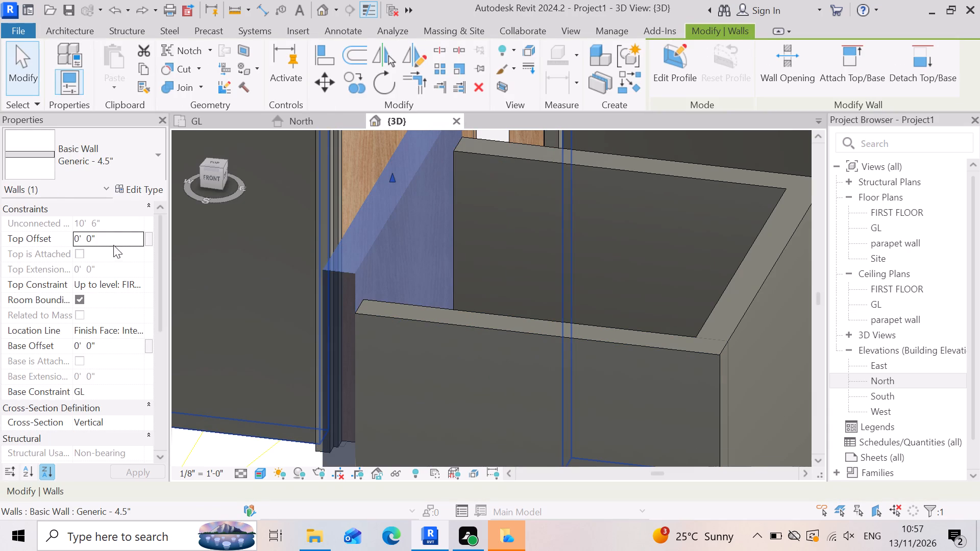
left_click(118, 241)
left_click(120, 238)
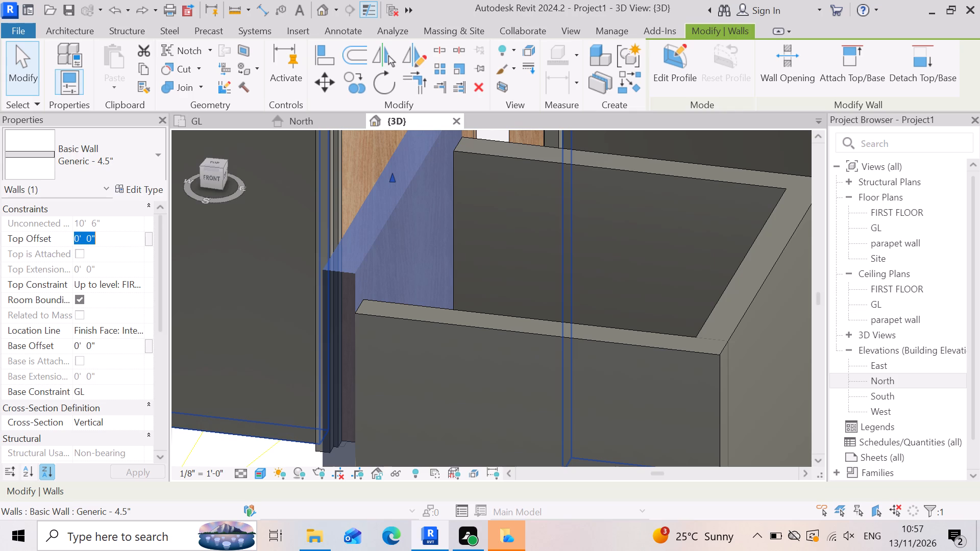
key("BackSpace")
type("-6")
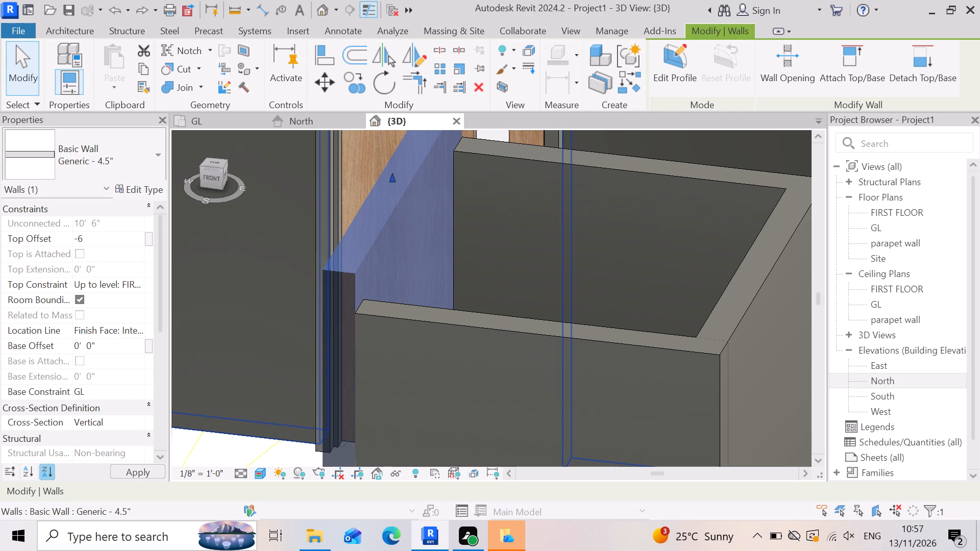
key("apostrophe")
key("BackSpace")
key("shift+quotedbl")
key("Return")
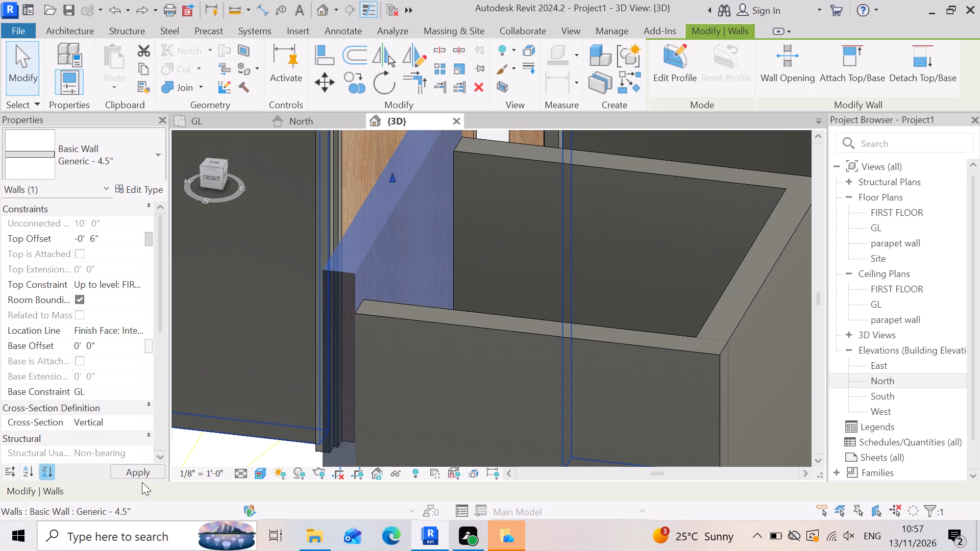
left_click(141, 480)
scroll(382, 378, "down", 7)
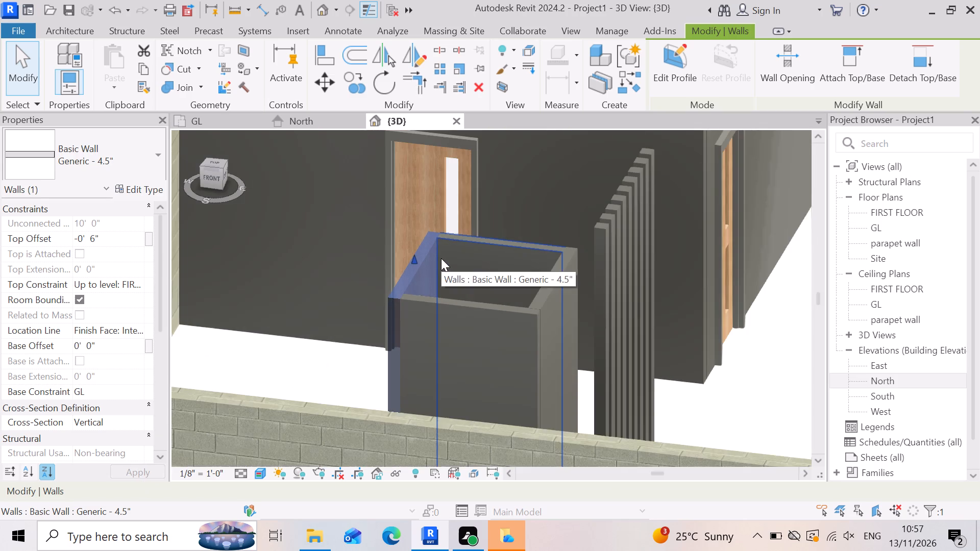
scroll(441, 258, "down", 3)
left_click(643, 350)
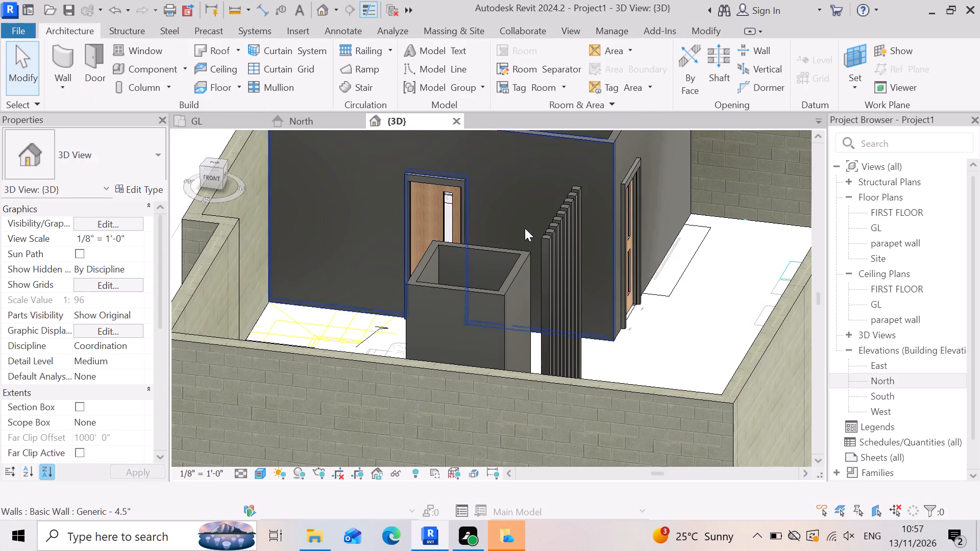
Set the top offset of the first 4.5" vertical slat wall, nearest the front boundary wall, to -6".
scroll(523, 229, "up", 5)
left_click(567, 272)
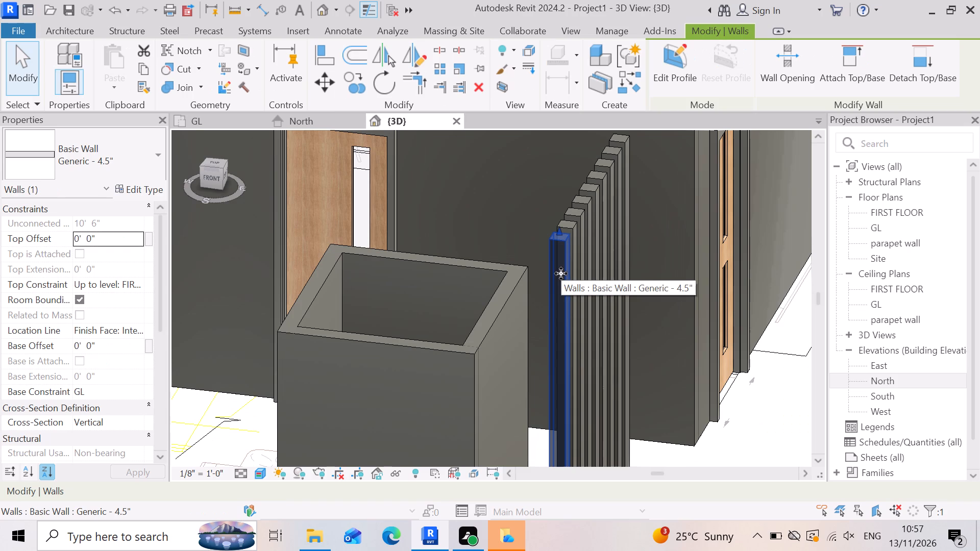
left_click(106, 236)
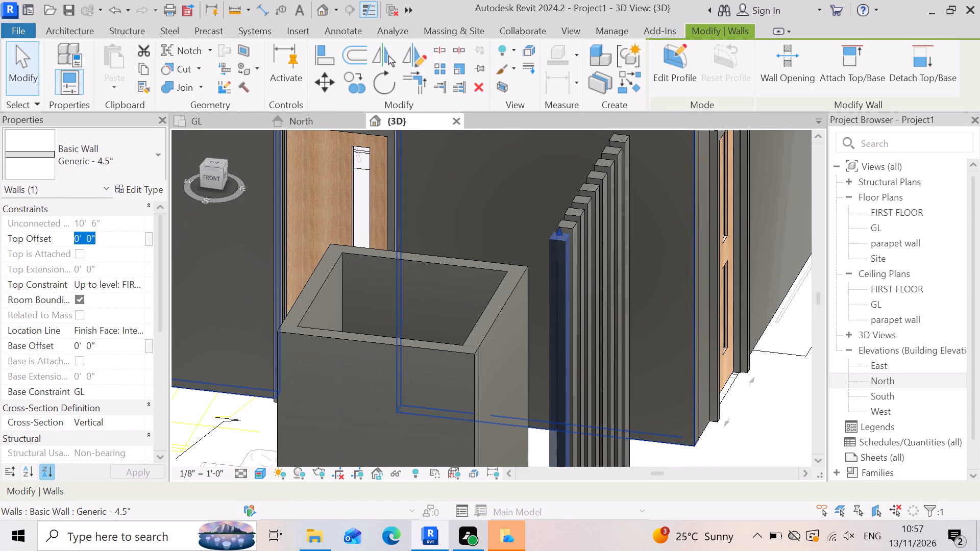
type("-6")
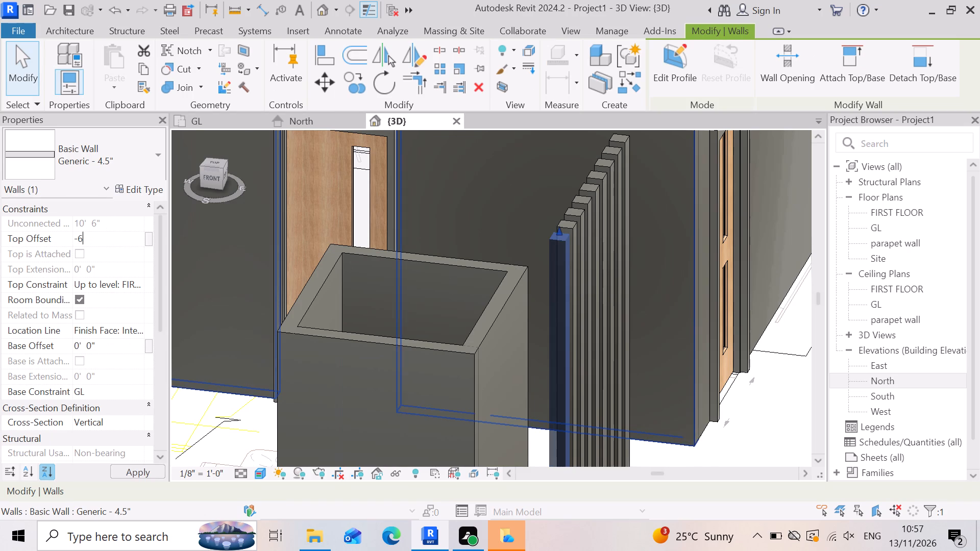
key("shift+quotedbl")
key("Return")
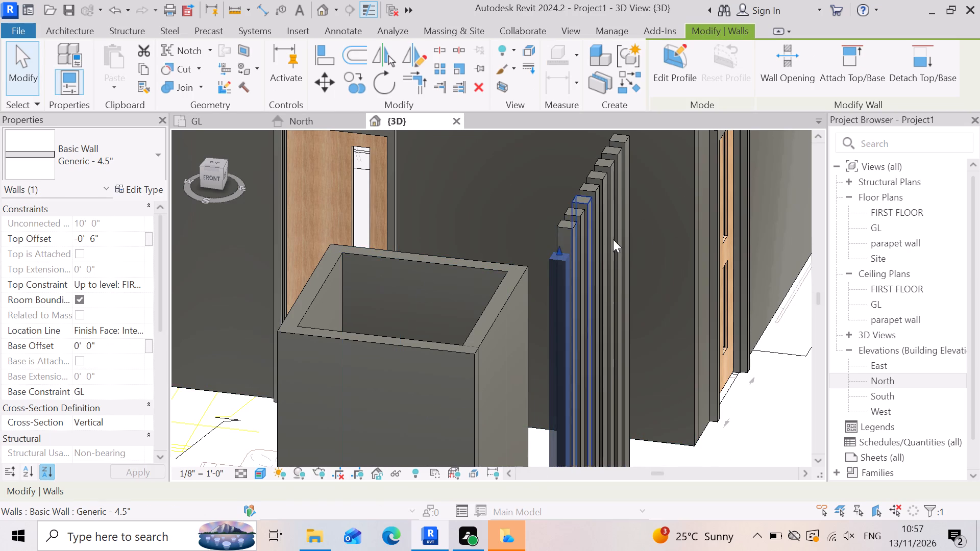
Set the top offset of the second vertical slat, directly behind the lowered front slat, to -6".
scroll(598, 240, "up", 4)
left_click(533, 230, "ctrl")
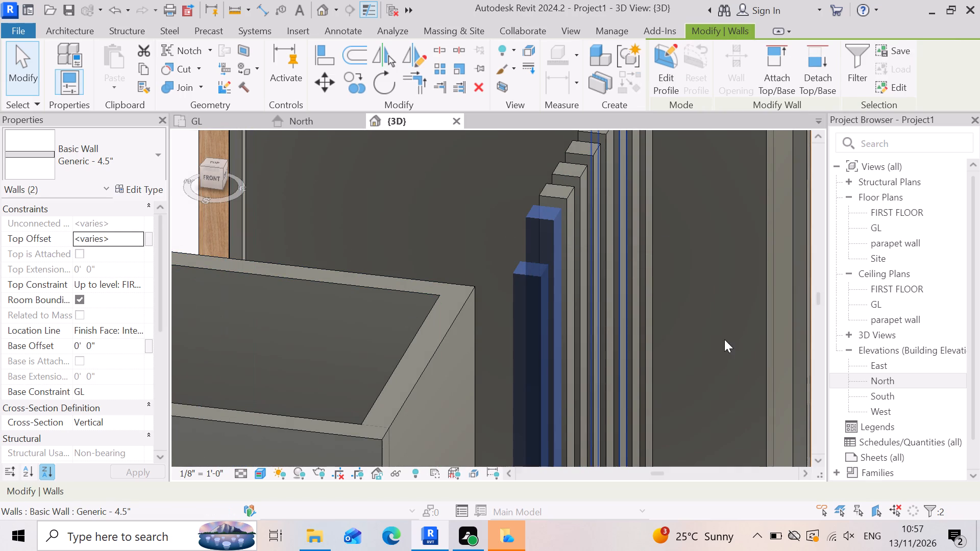
key("Escape")
left_click(547, 233)
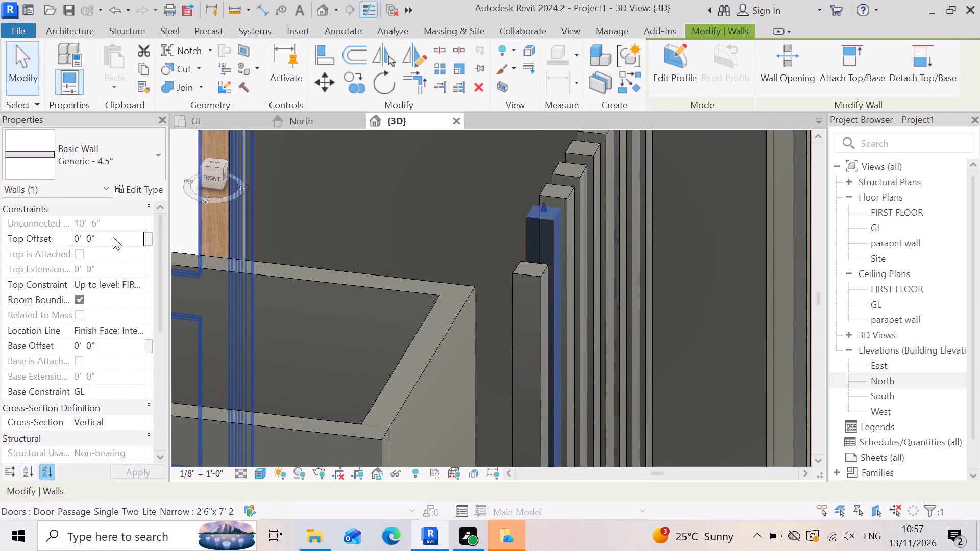
left_click(113, 237)
type("-6")
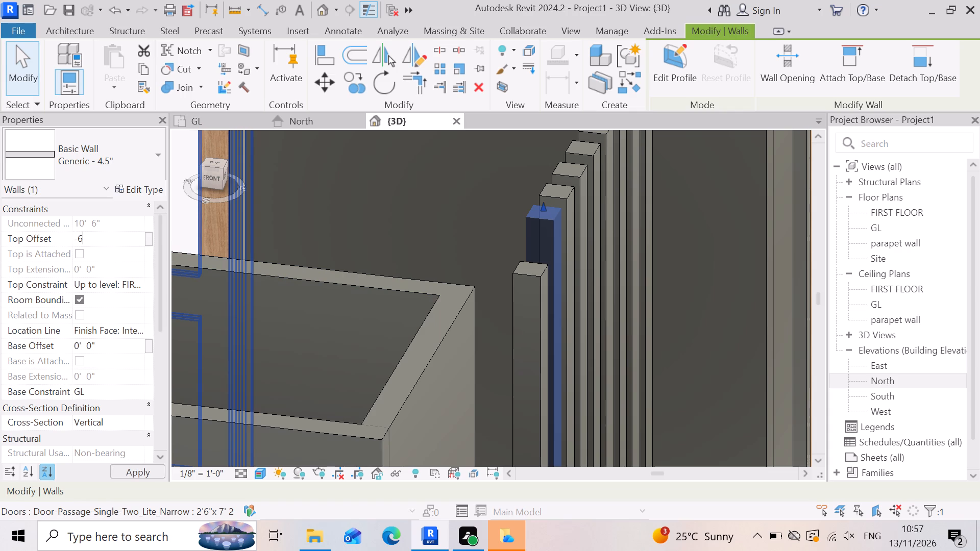
key("shift+quotedbl")
key("Return")
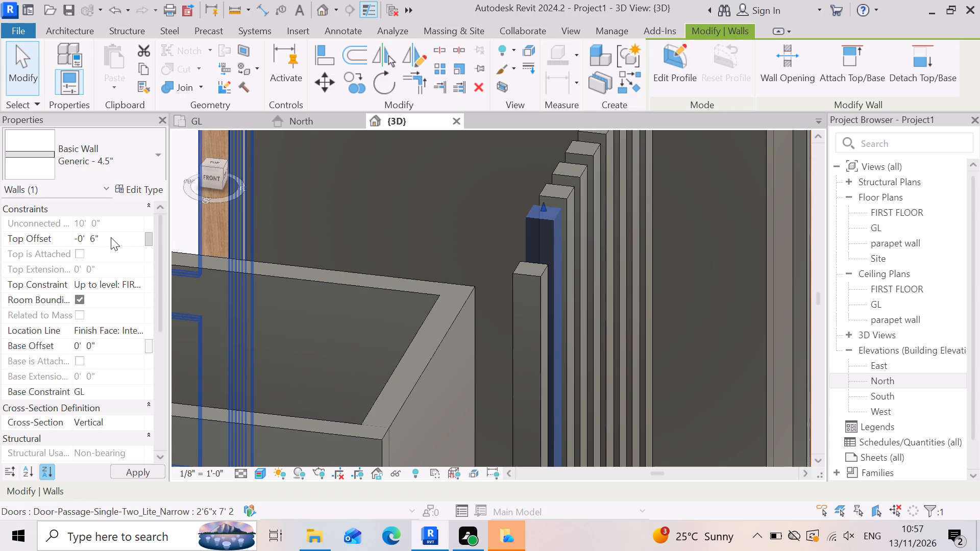
left_click(140, 472)
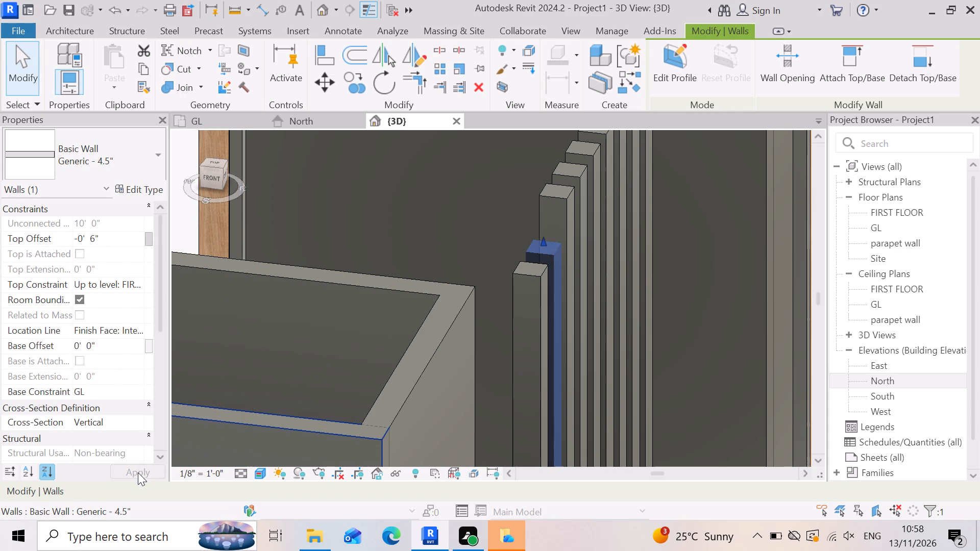
scroll(517, 296, "down", 1)
scroll(617, 217, "up", 3)
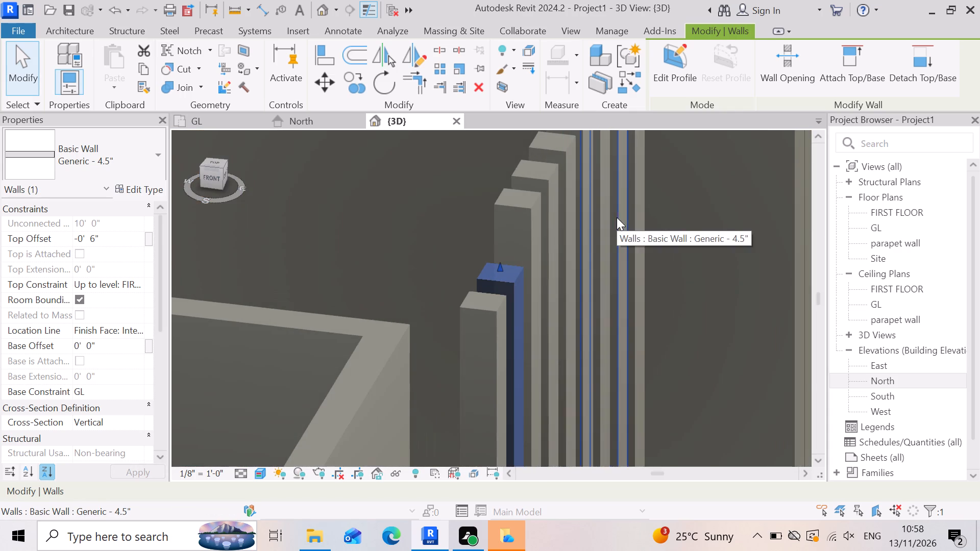
key("Escape")
Set the top offset of the third vertical slat, counting from the front boundary wall, to -6".
scroll(556, 232, "up", 5)
left_click(480, 234)
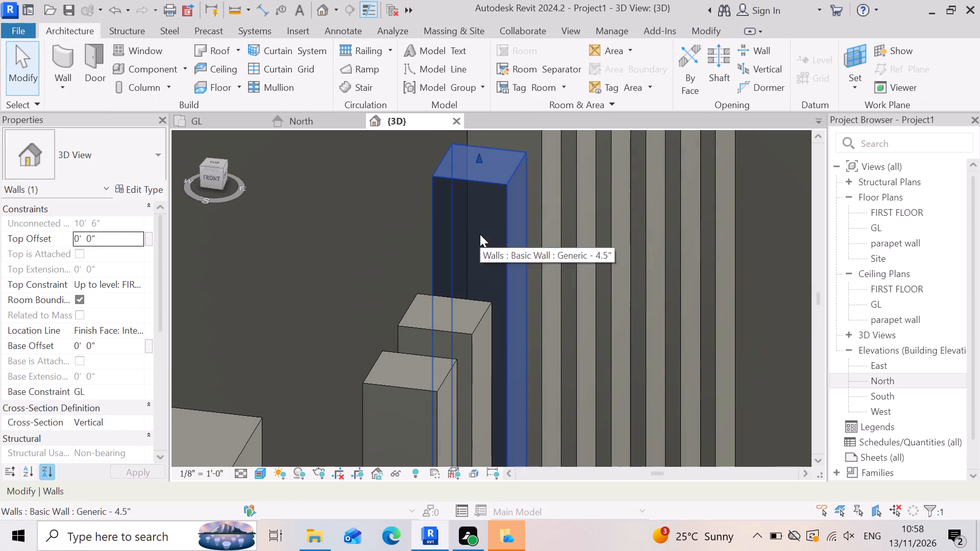
left_click(118, 243)
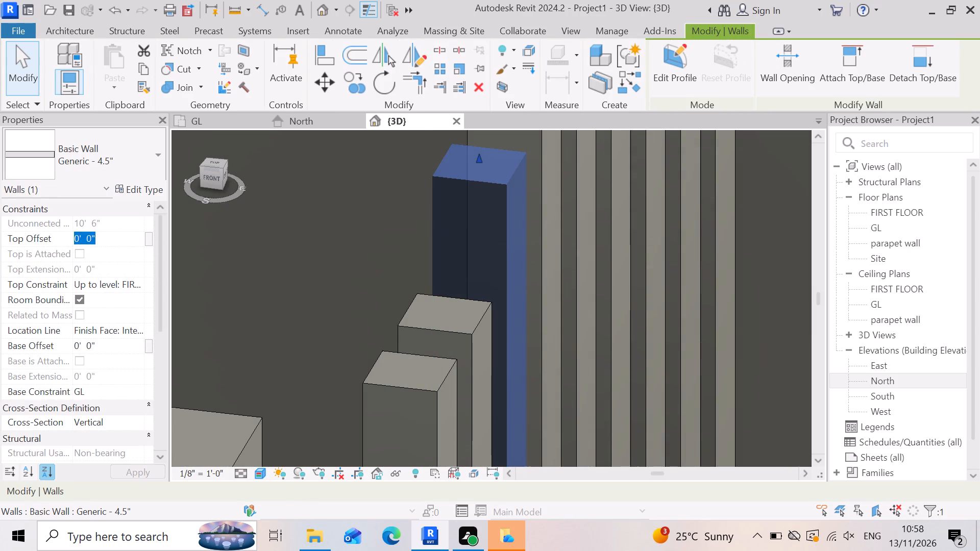
type("-6")
key("shift+quotedbl")
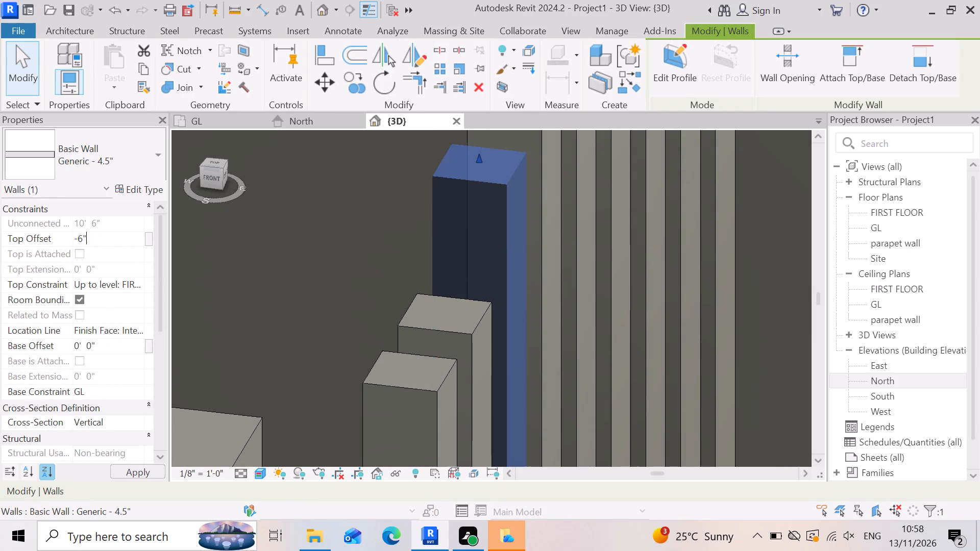
key("Return")
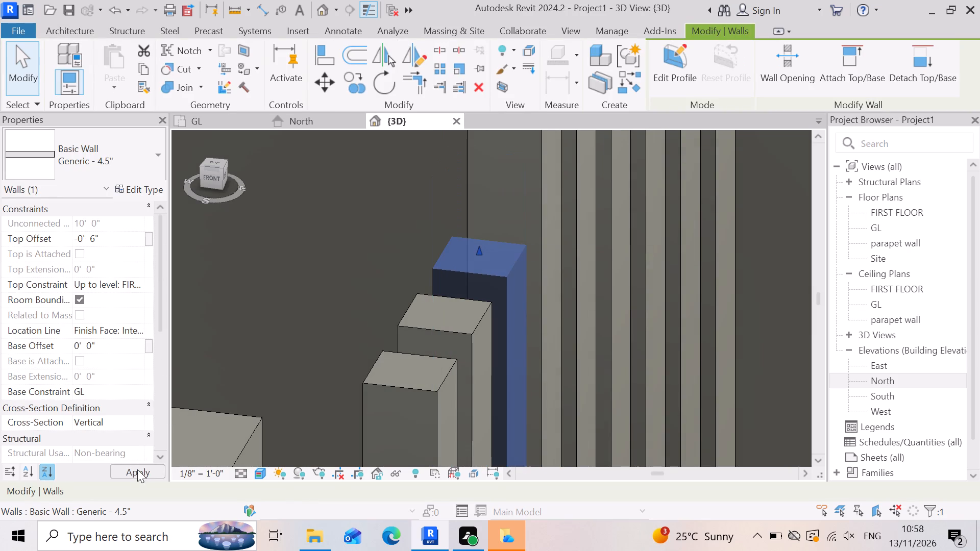
left_click(137, 473)
scroll(507, 400, "down", 2)
key("Escape")
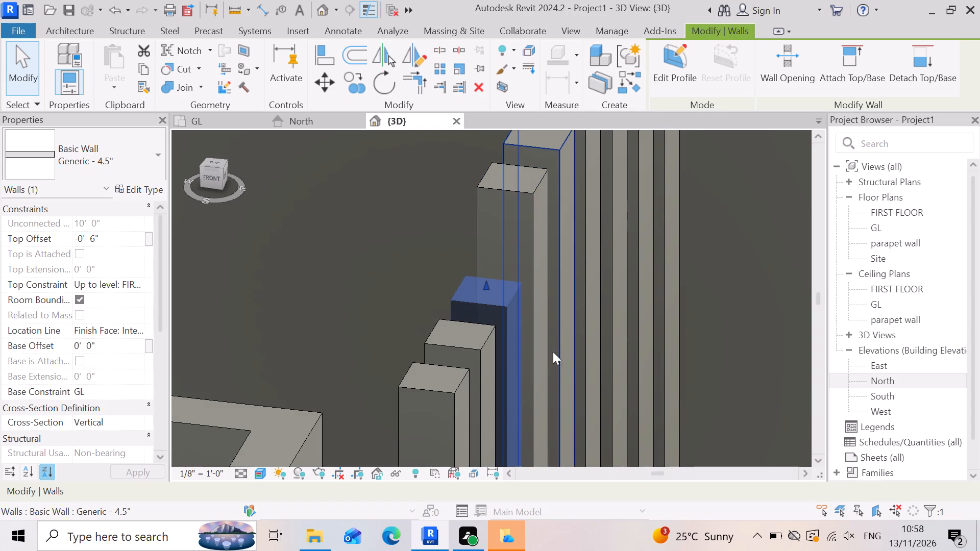
Set the top offset of the fourth vertical slat, directly behind the three lowered ones, to -6".
left_click(522, 221)
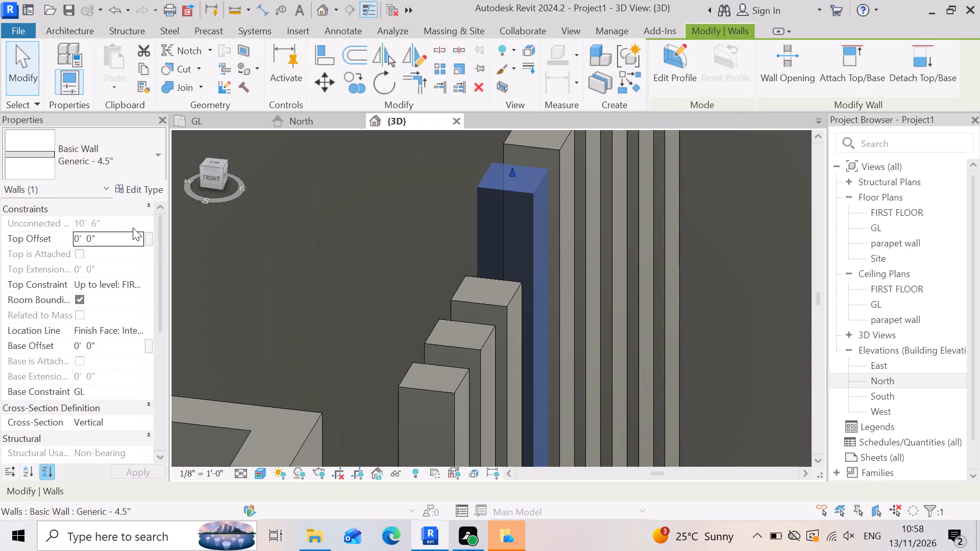
left_click(114, 243)
type("-6")
key("shift+quotedbl")
key("Return")
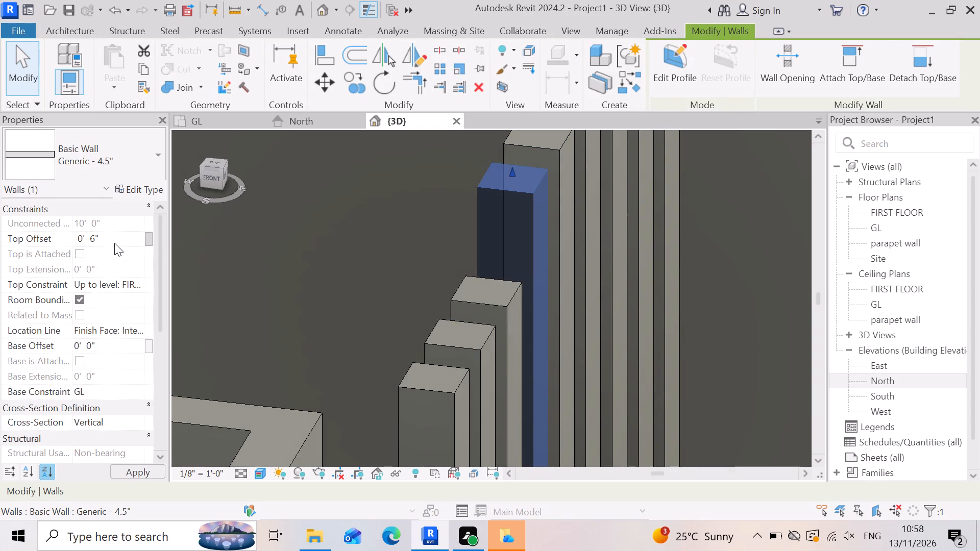
left_click(134, 468)
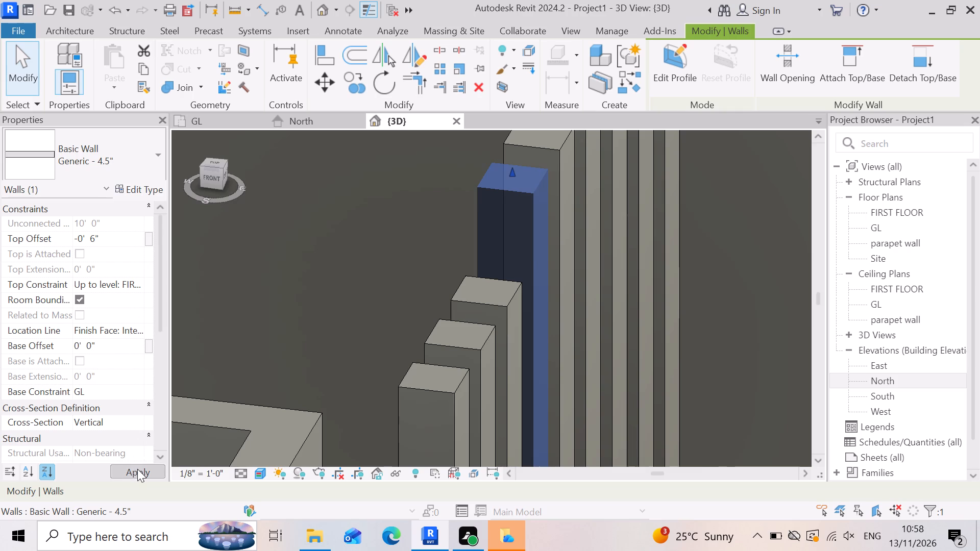
key("Escape")
Set the top offset of the fifth vertical slat, counting from the front boundary wall, to -6".
scroll(485, 293, "down", 3)
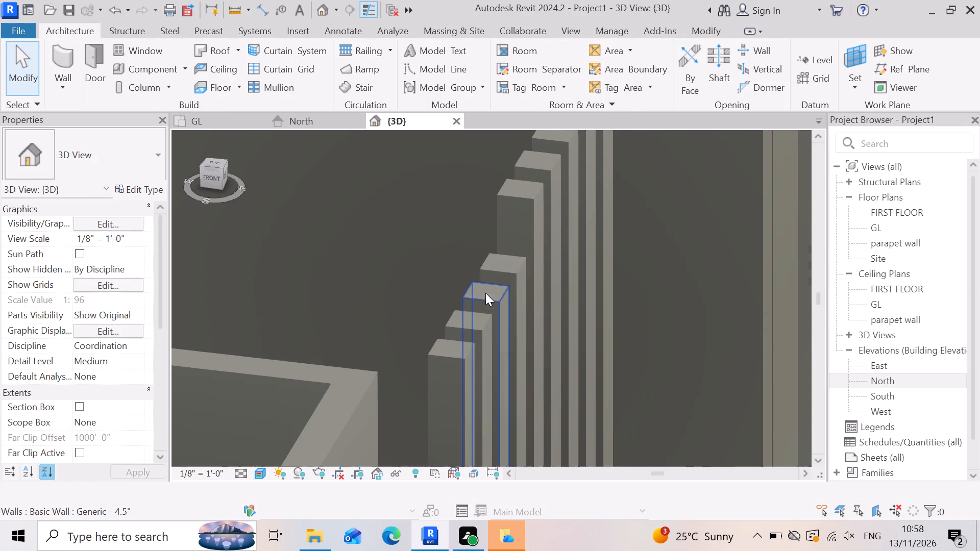
scroll(577, 227, "up", 7)
left_click(498, 214)
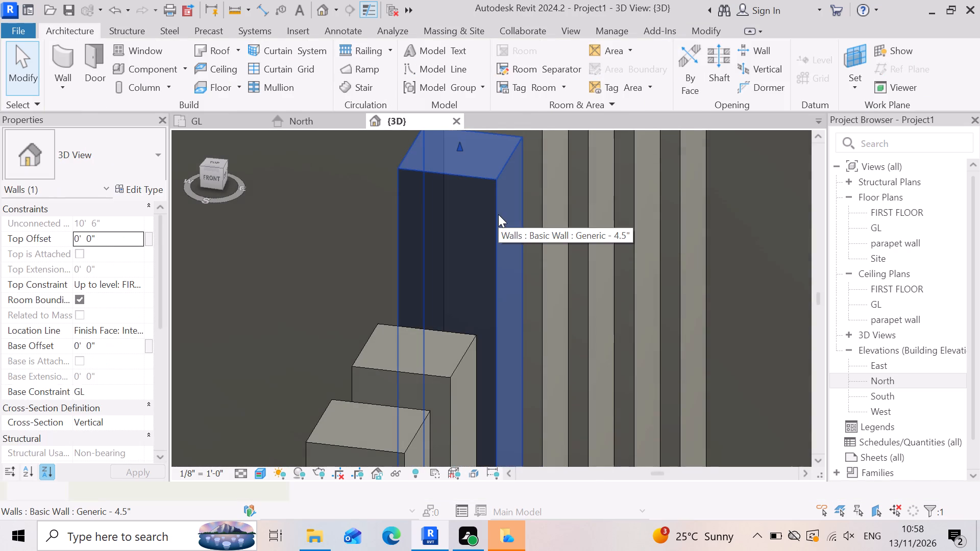
left_click(116, 240)
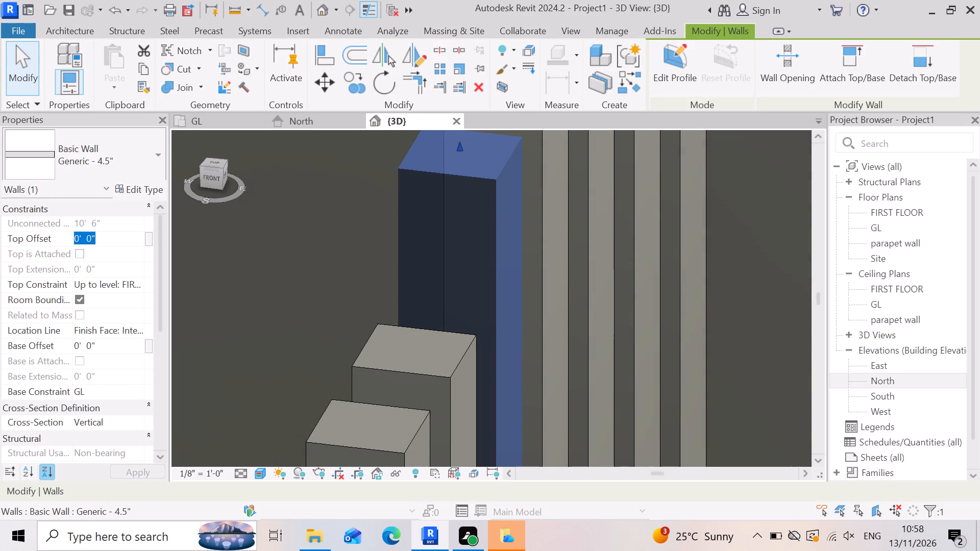
type("-6")
key("shift+quotedbl")
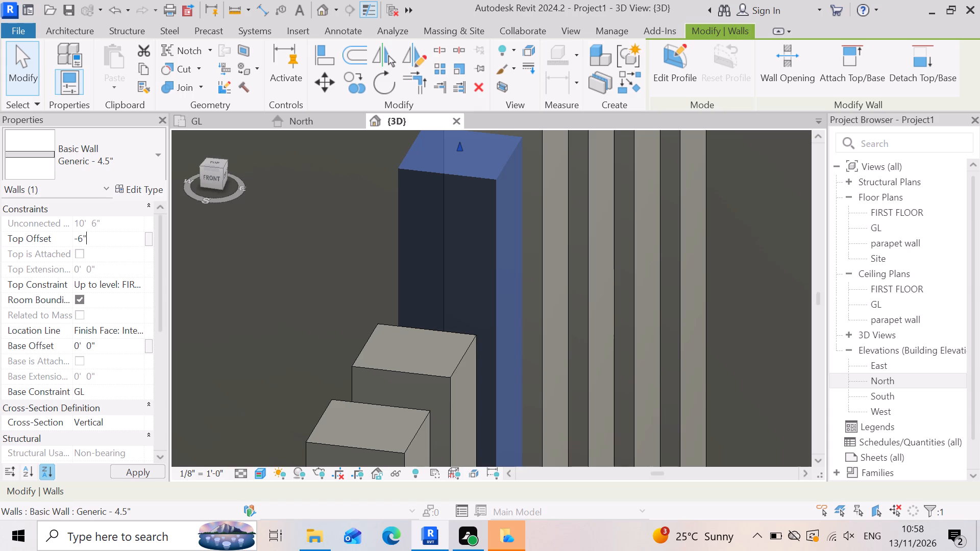
key("Return")
scroll(116, 240, "up", 1)
left_click(130, 471)
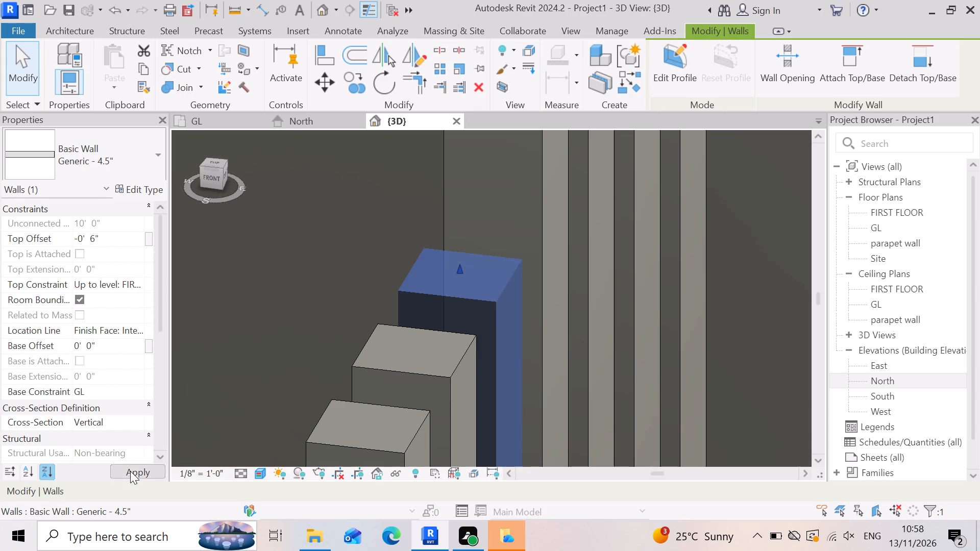
Set the top offset of the sixth vertical slat, directly behind the five lowered ones, to -6".
scroll(428, 378, "down", 7)
scroll(455, 271, "up", 5)
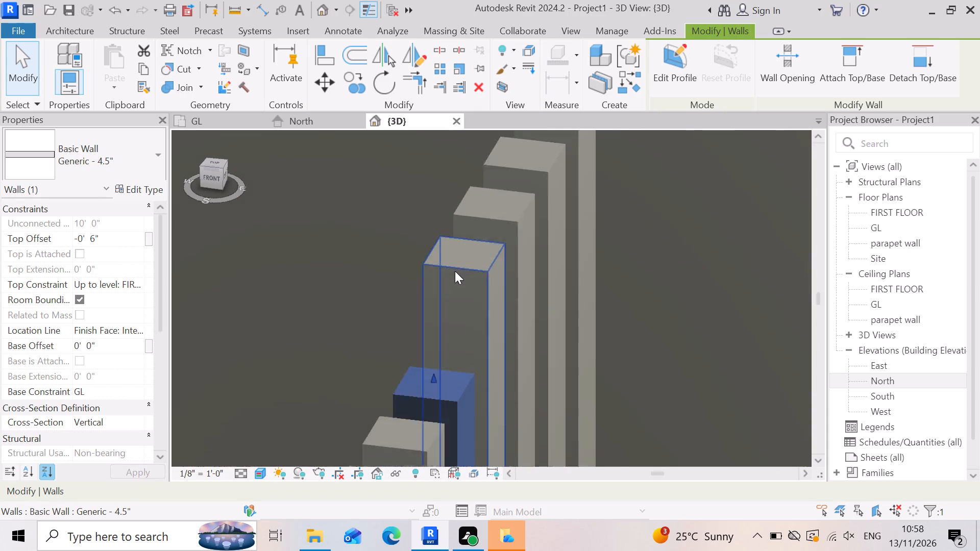
scroll(455, 271, "up", 2)
left_click(482, 310)
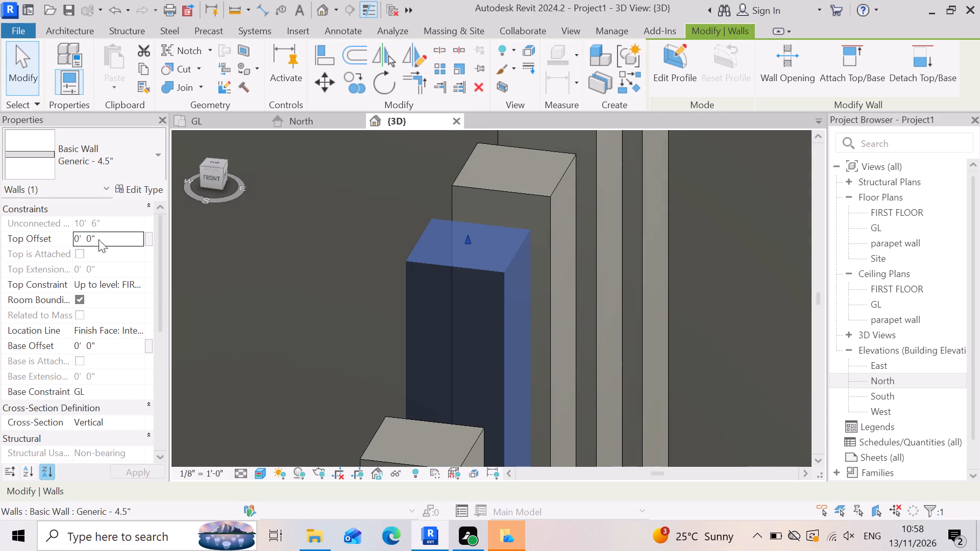
left_click(117, 241)
type("-6")
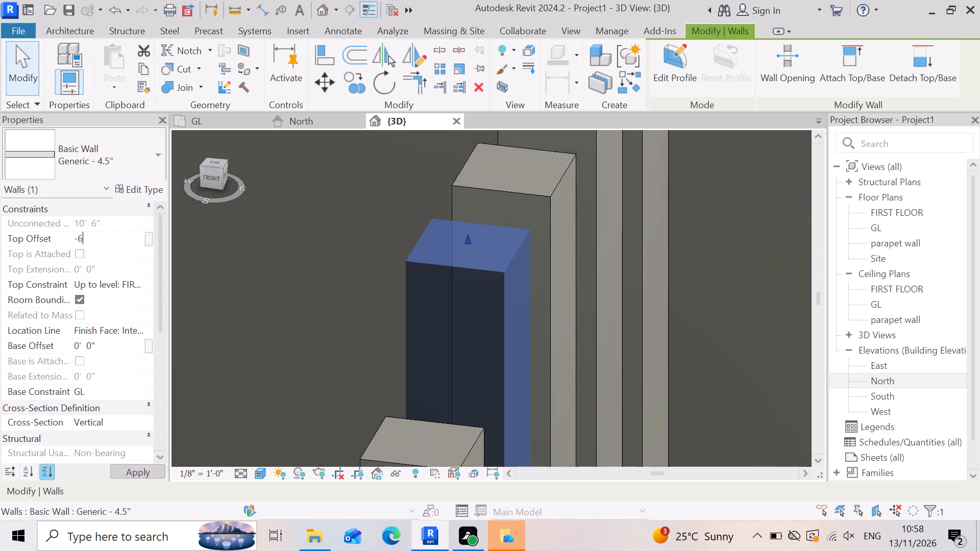
key("shift+quotedbl")
key("Return")
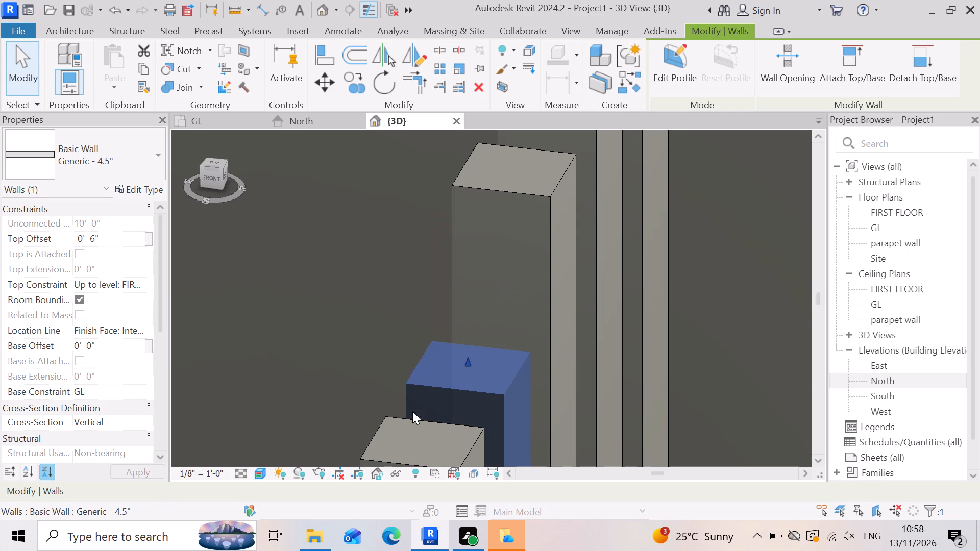
scroll(470, 377, "down", 5)
key("Escape")
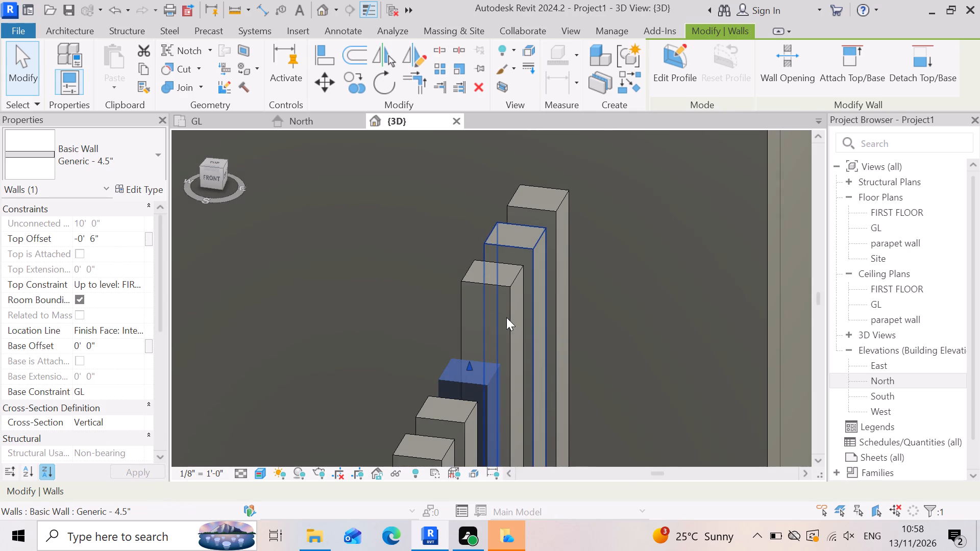
Set the top offset of the seventh vertical slat, the frontmost of the three still at full height, to -6".
left_click(504, 315)
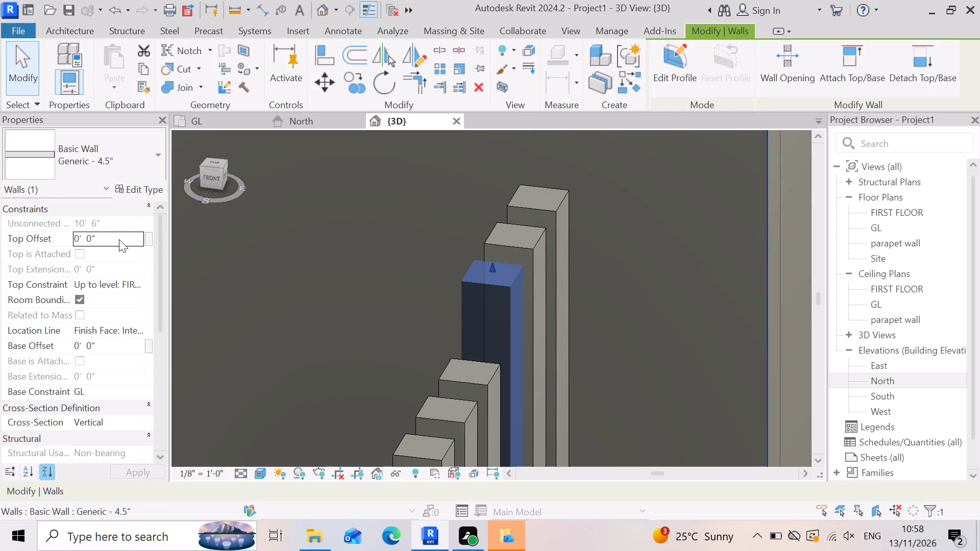
left_click(119, 239)
type("-6")
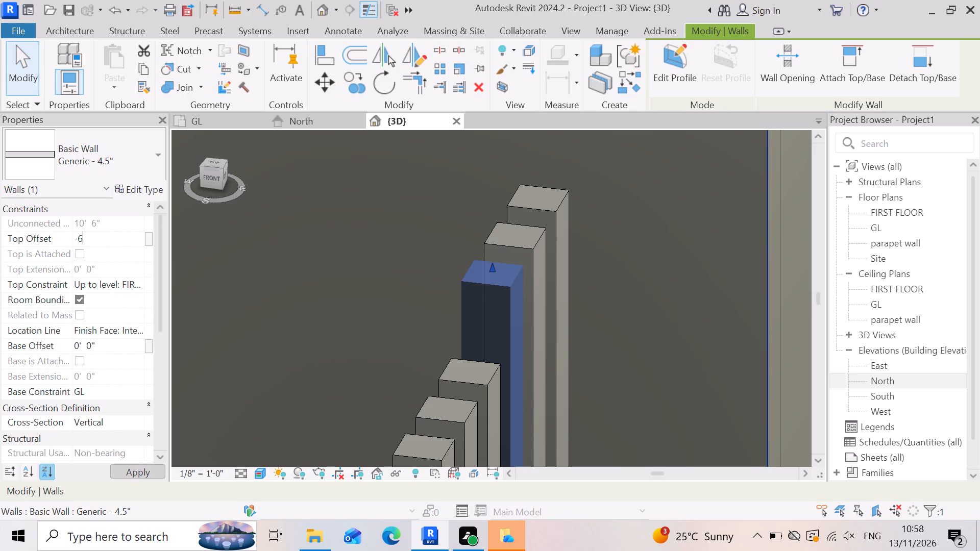
key("shift+quotedbl")
key("Return")
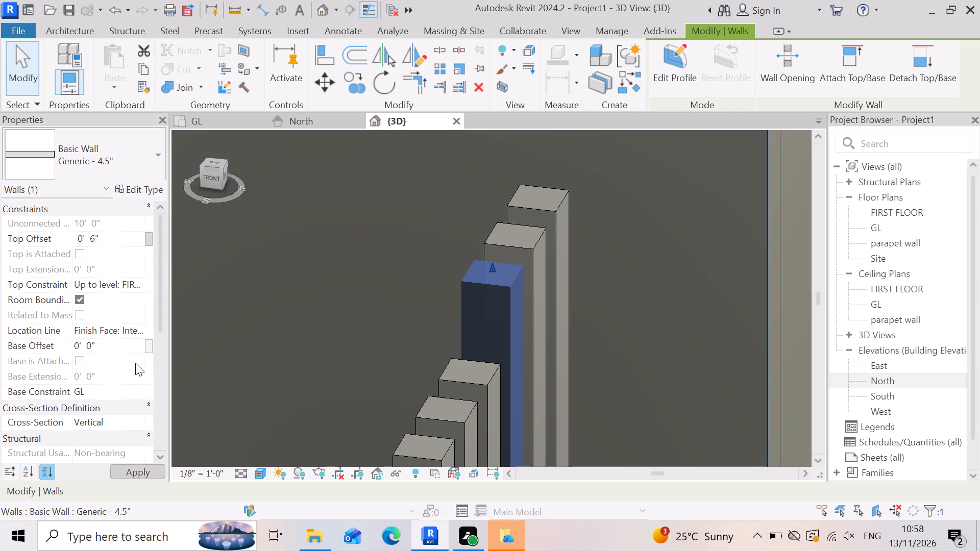
left_click_drag(140, 471, 145, 474)
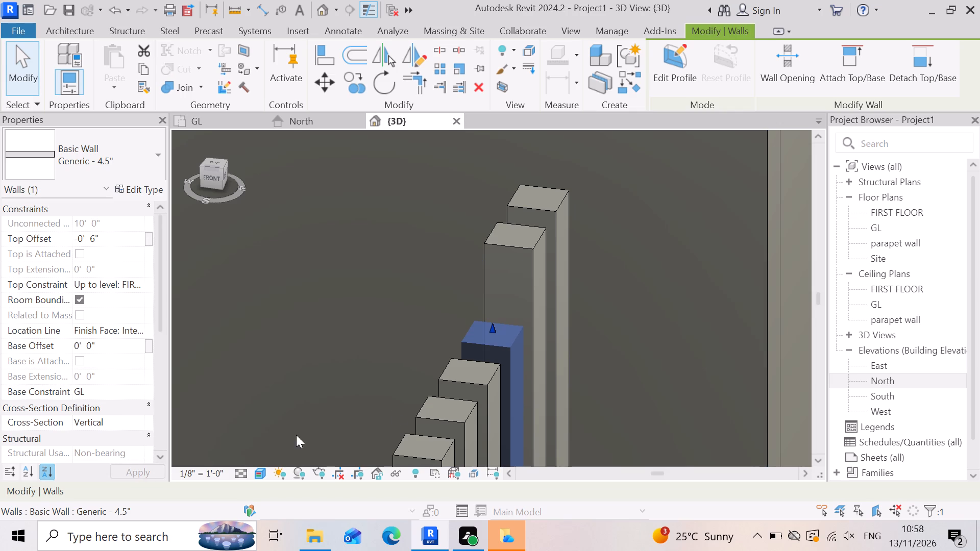
key("Escape")
Set the top offset of the eighth vertical slat, the front one of the two still at full height, to -6".
left_click(509, 263)
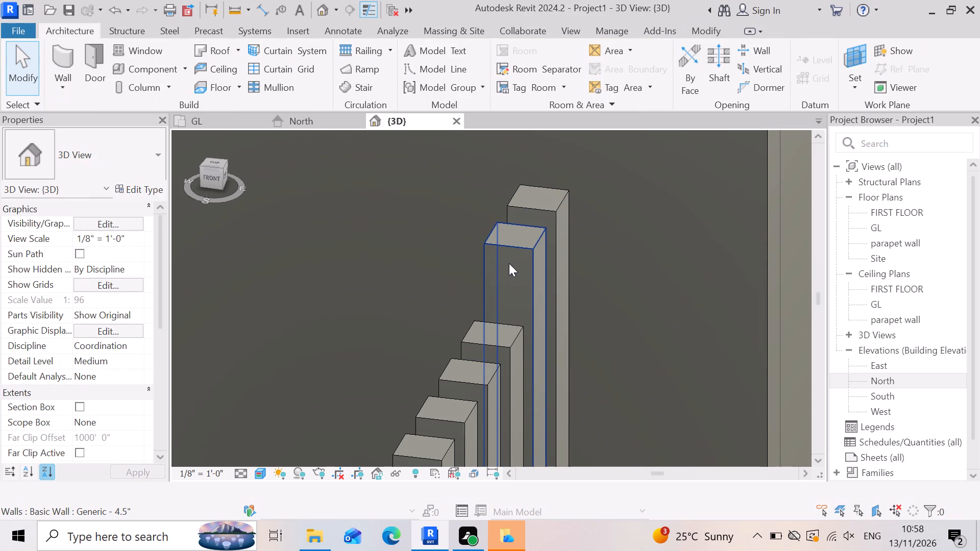
left_click(116, 244)
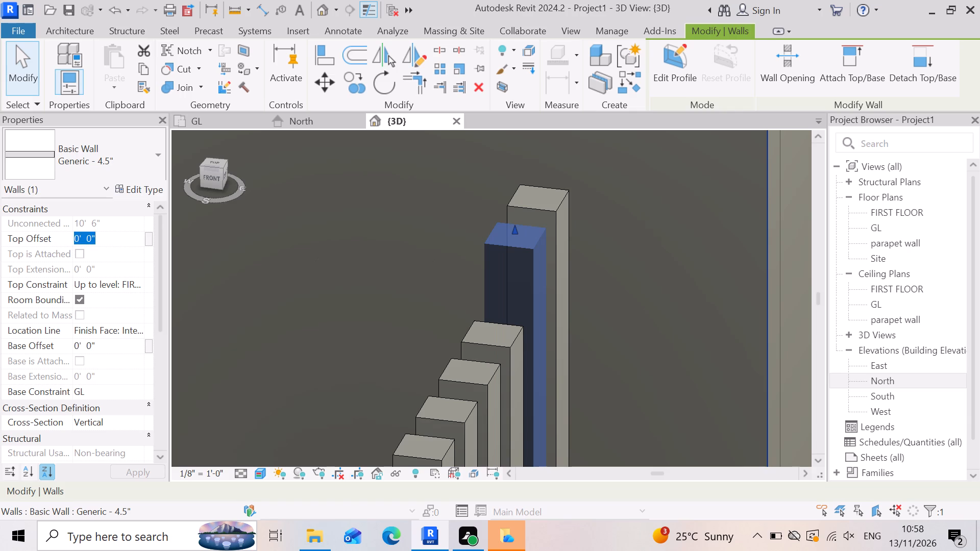
type("-6")
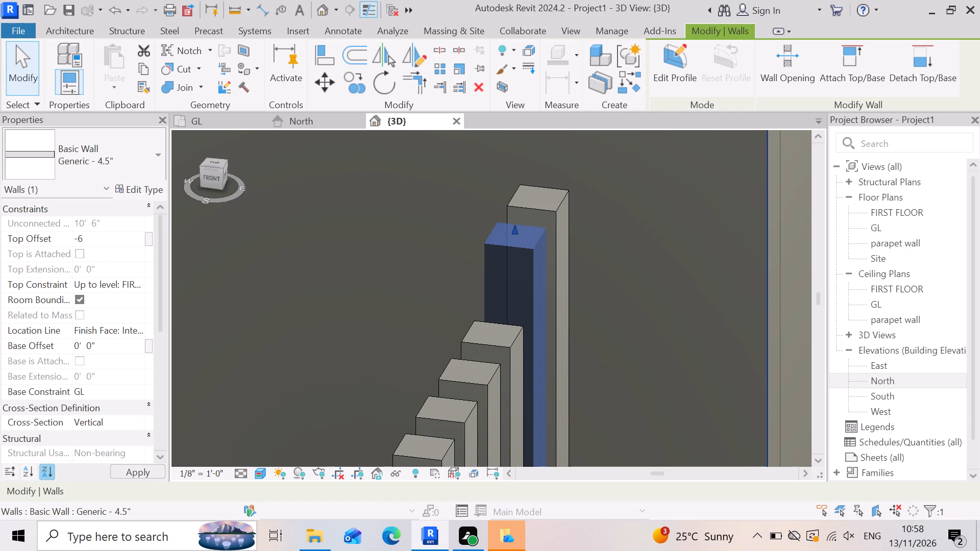
key("shift+quotedbl")
key("Return")
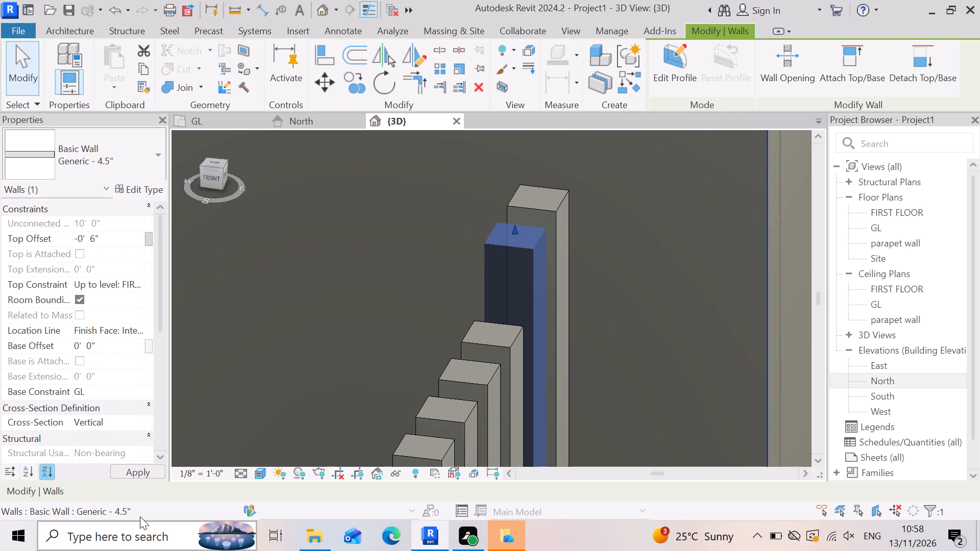
left_click(133, 465)
Set the top offset of the rearmost vertical slat, the only one still at full height, to -6".
left_click(548, 234)
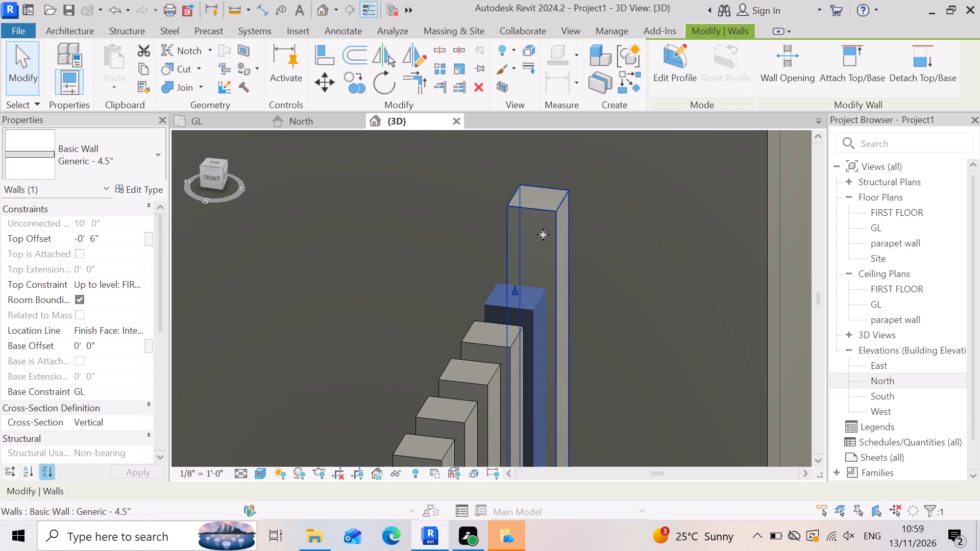
left_click(121, 240)
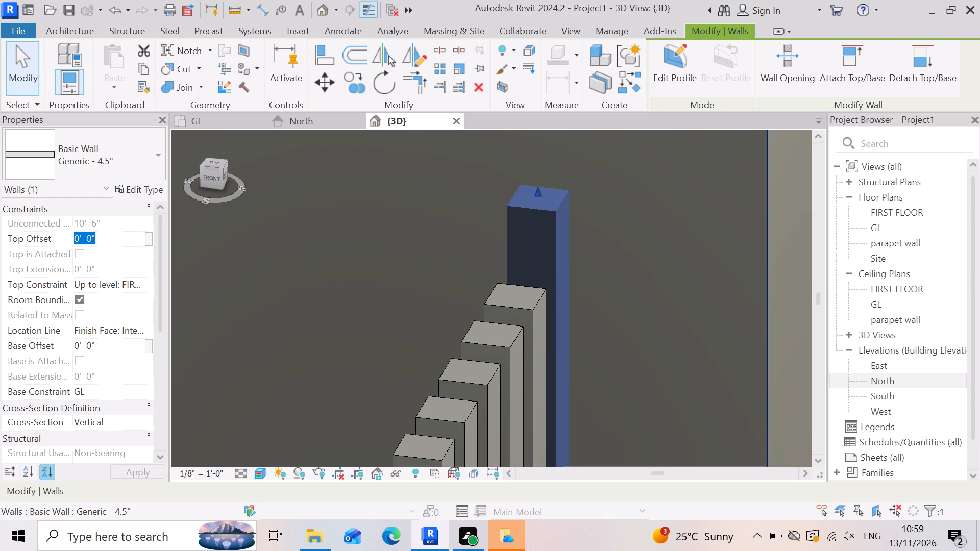
type("-6")
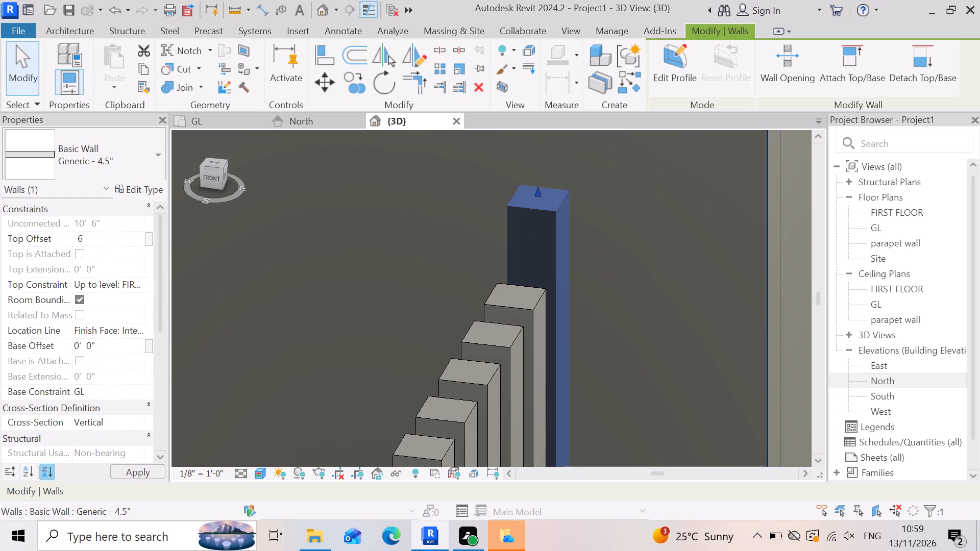
key("shift+quotedbl")
key("Return")
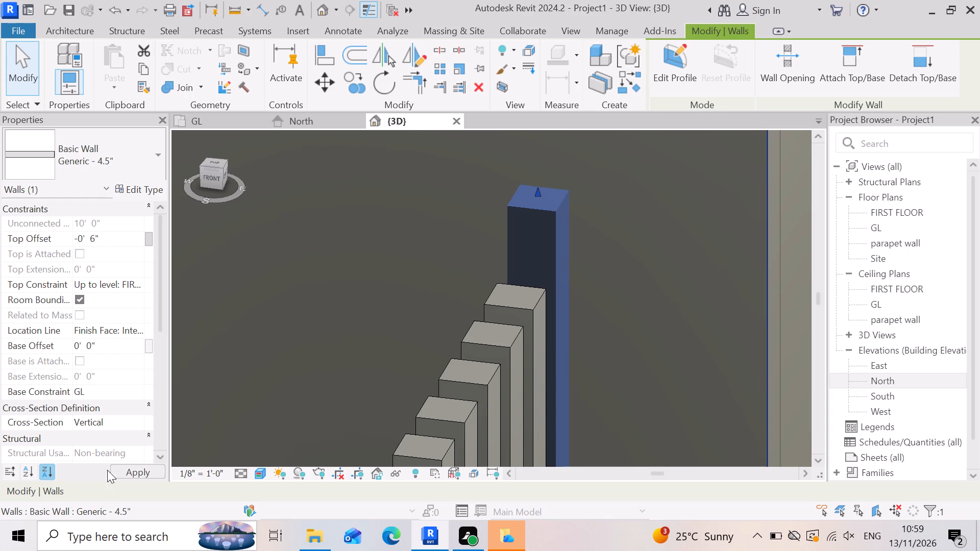
left_click(120, 473)
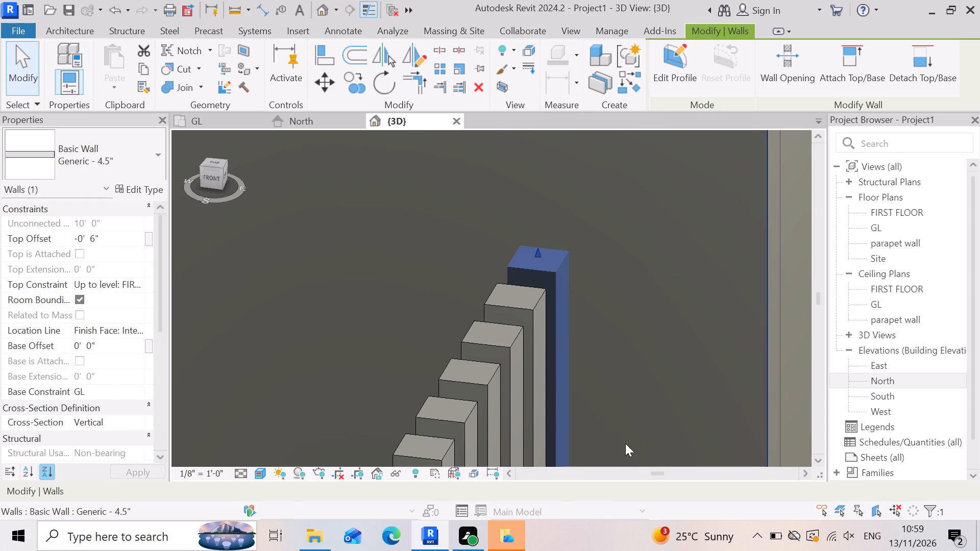
scroll(582, 79, "down", 4)
scroll(527, 258, "down", 12)
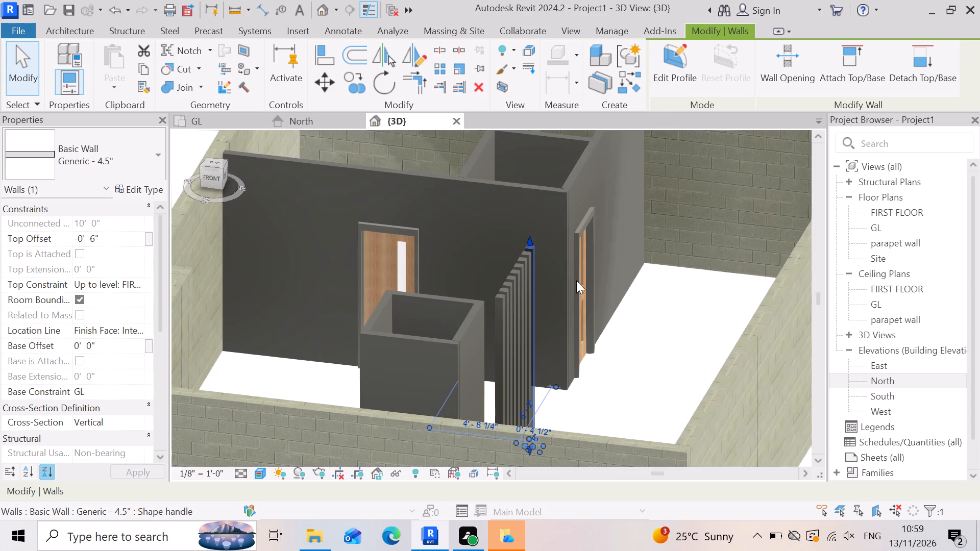
scroll(472, 301, "down", 6)
left_click(695, 384)
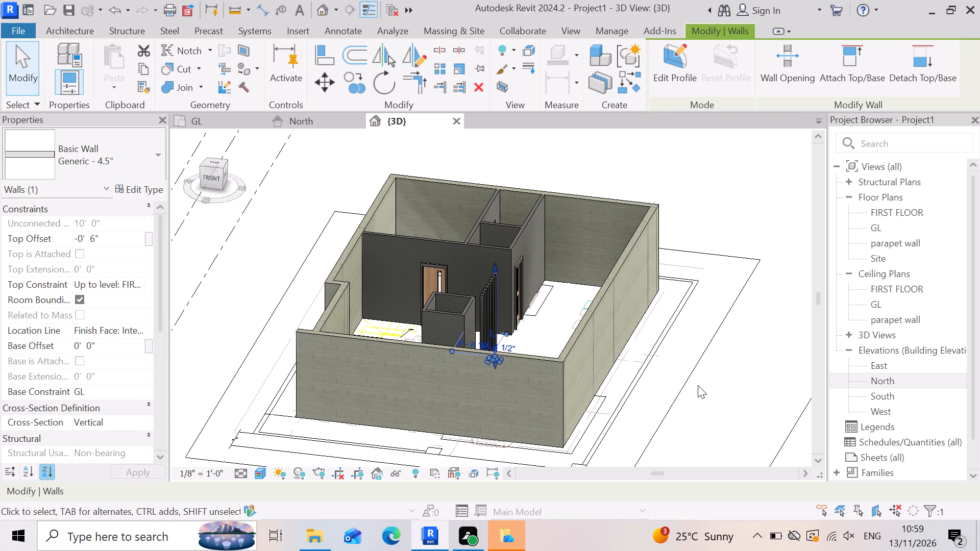
Examine the puja room walls and the row of vertical slats beside it in the 3D view.
scroll(441, 327, "up", 10)
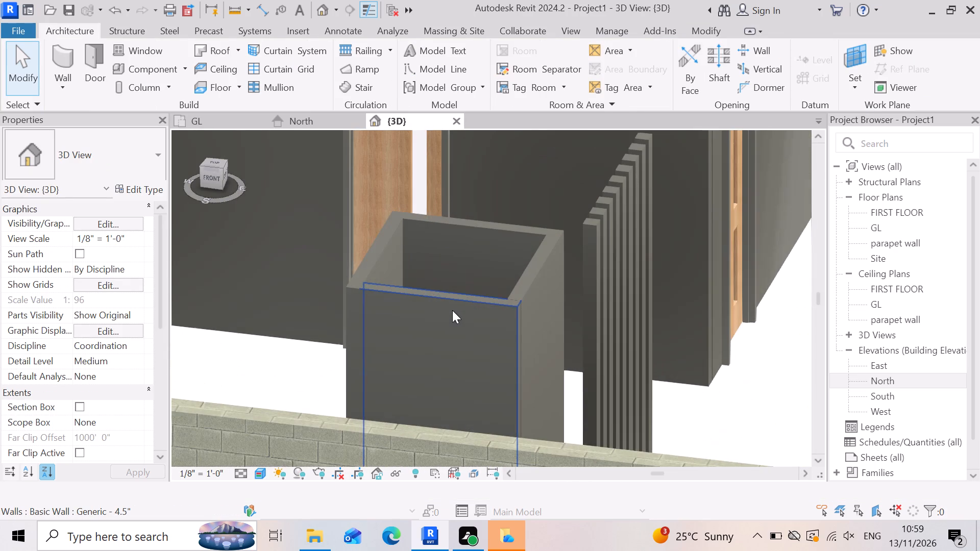
scroll(451, 307, "up", 3)
scroll(494, 292, "up", 1)
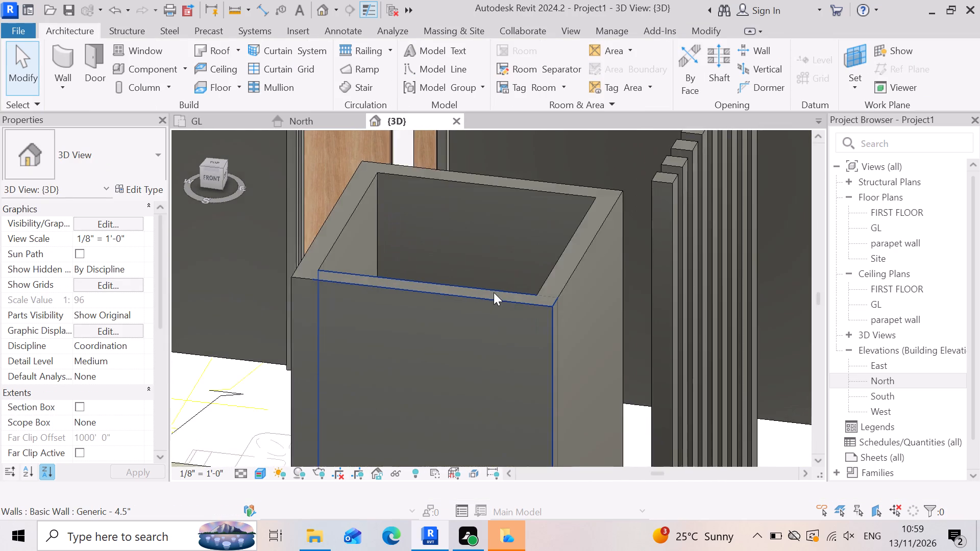
scroll(494, 292, "up", 1)
scroll(540, 282, "down", 4)
scroll(592, 309, "down", 4)
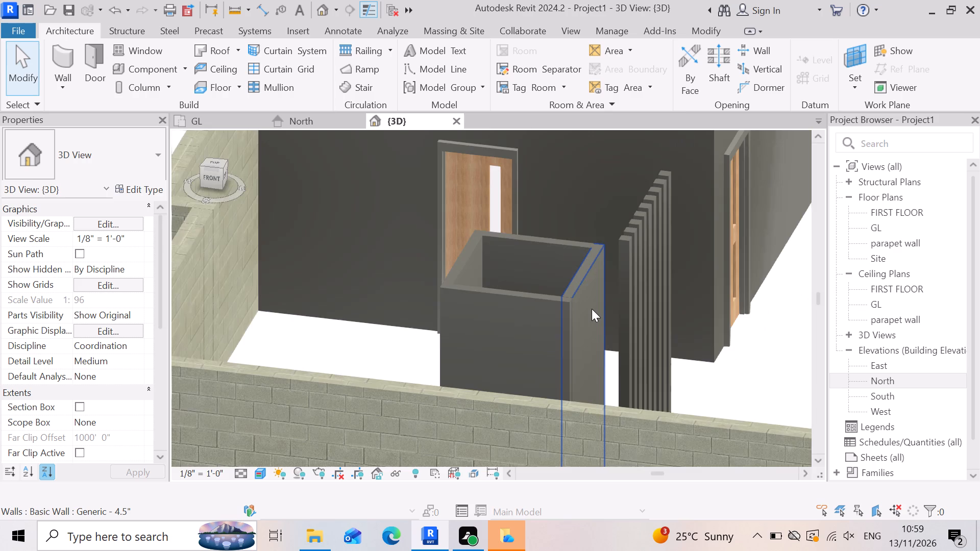
scroll(592, 309, "down", 2)
scroll(594, 324, "up", 2)
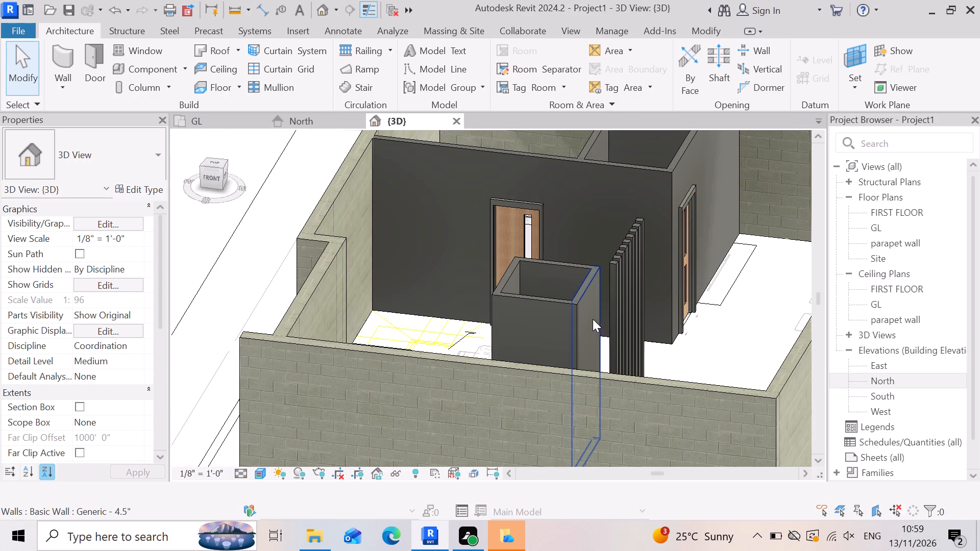
scroll(575, 287, "down", 3)
scroll(553, 314, "up", 1)
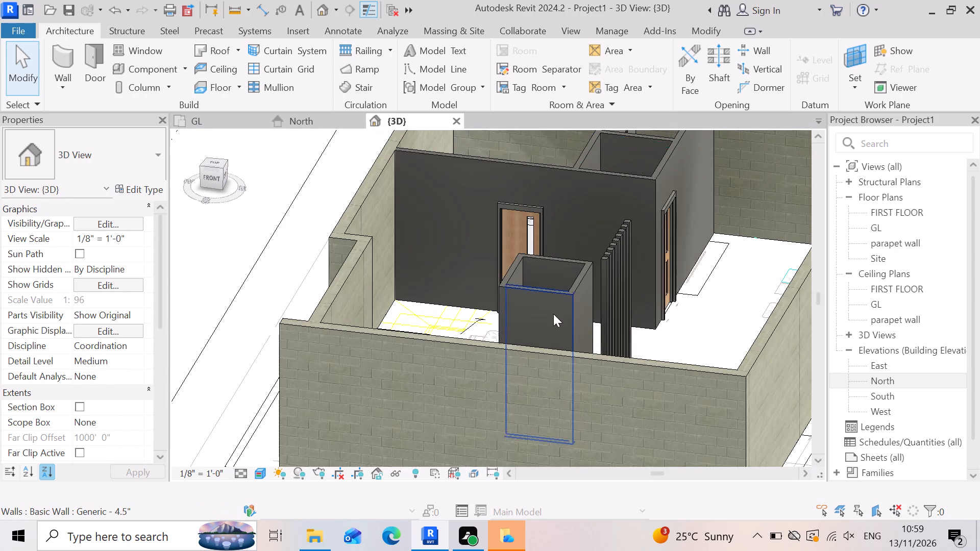
scroll(553, 314, "up", 2)
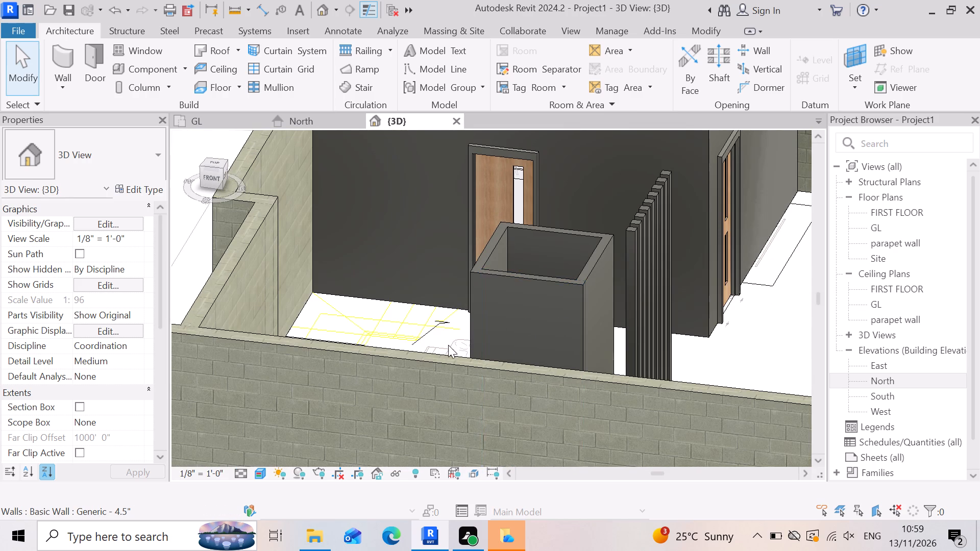
scroll(523, 316, "down", 2)
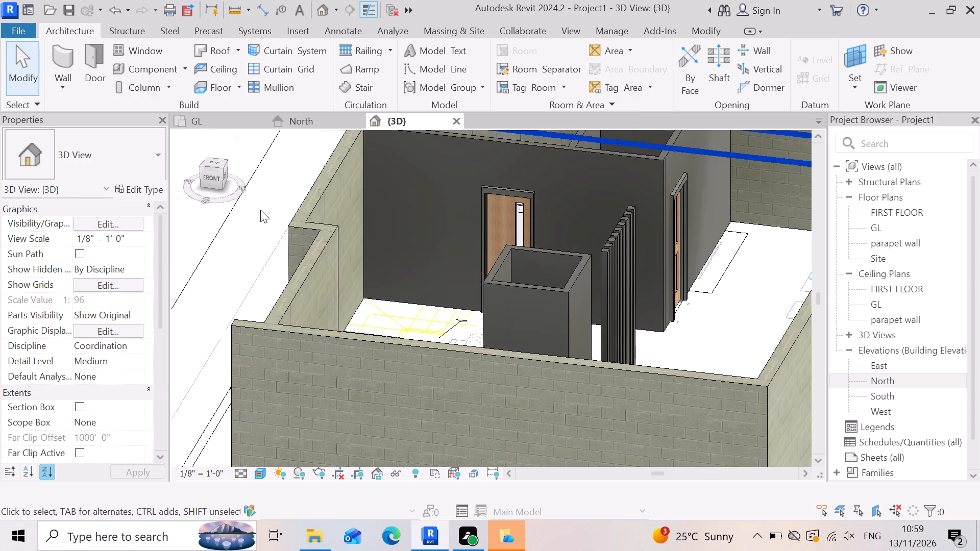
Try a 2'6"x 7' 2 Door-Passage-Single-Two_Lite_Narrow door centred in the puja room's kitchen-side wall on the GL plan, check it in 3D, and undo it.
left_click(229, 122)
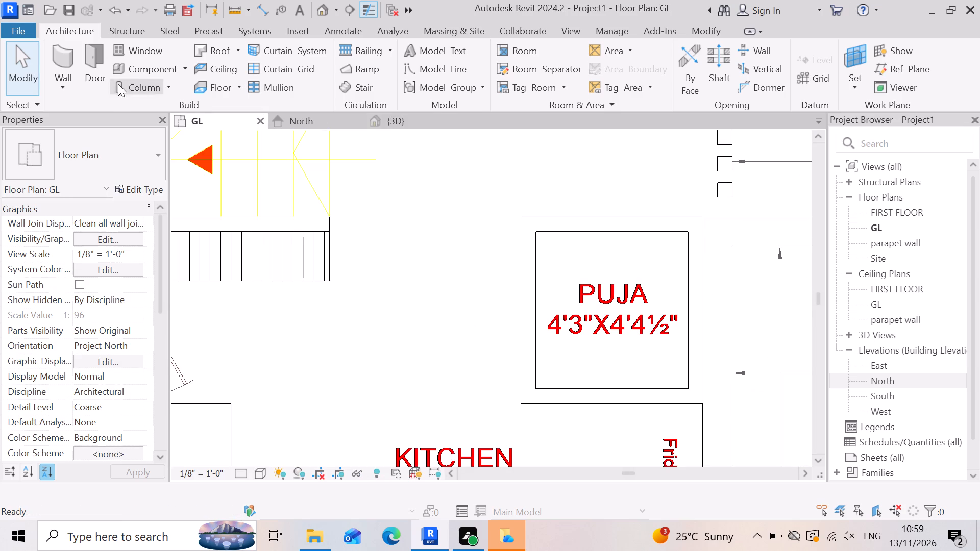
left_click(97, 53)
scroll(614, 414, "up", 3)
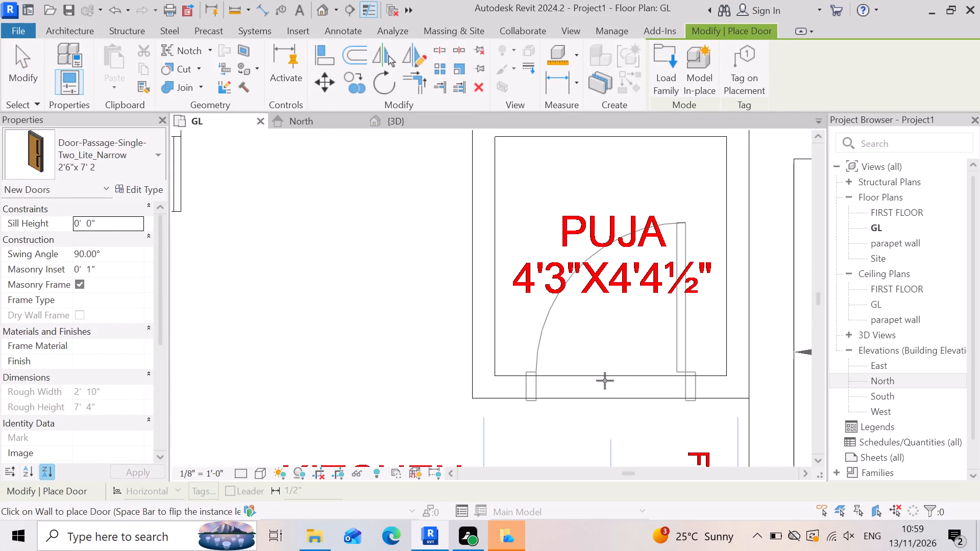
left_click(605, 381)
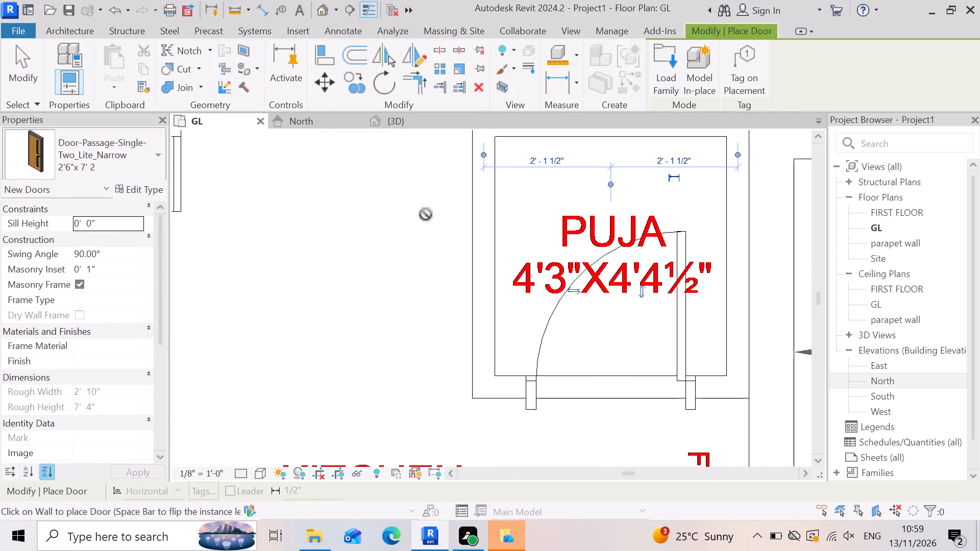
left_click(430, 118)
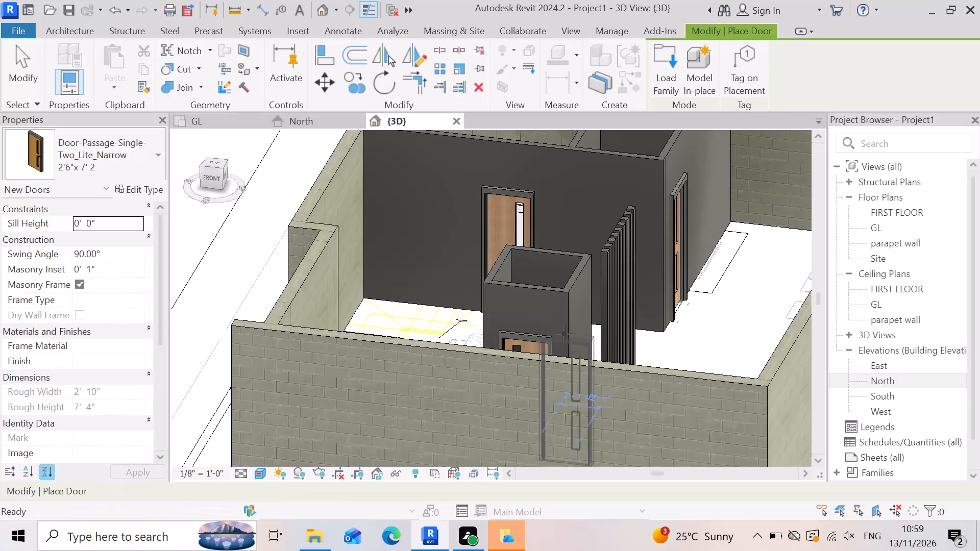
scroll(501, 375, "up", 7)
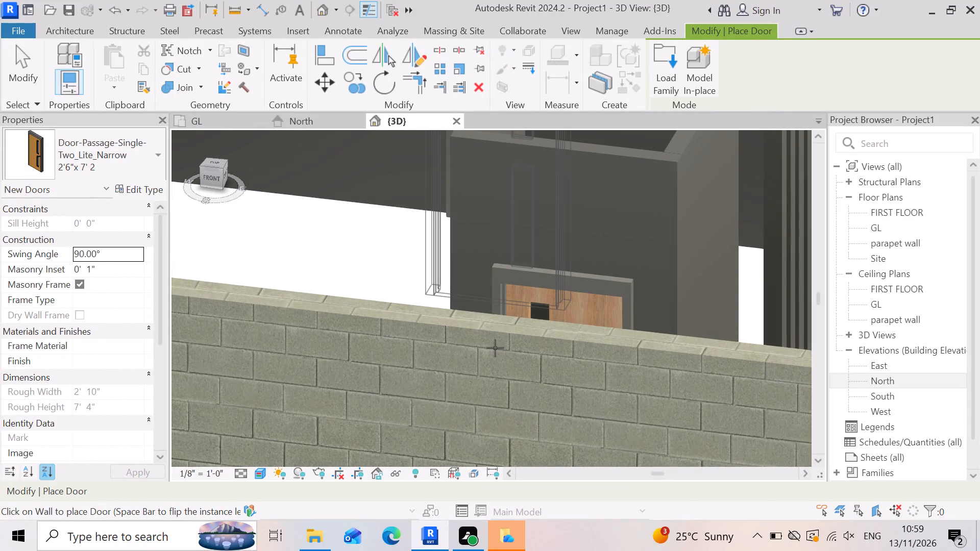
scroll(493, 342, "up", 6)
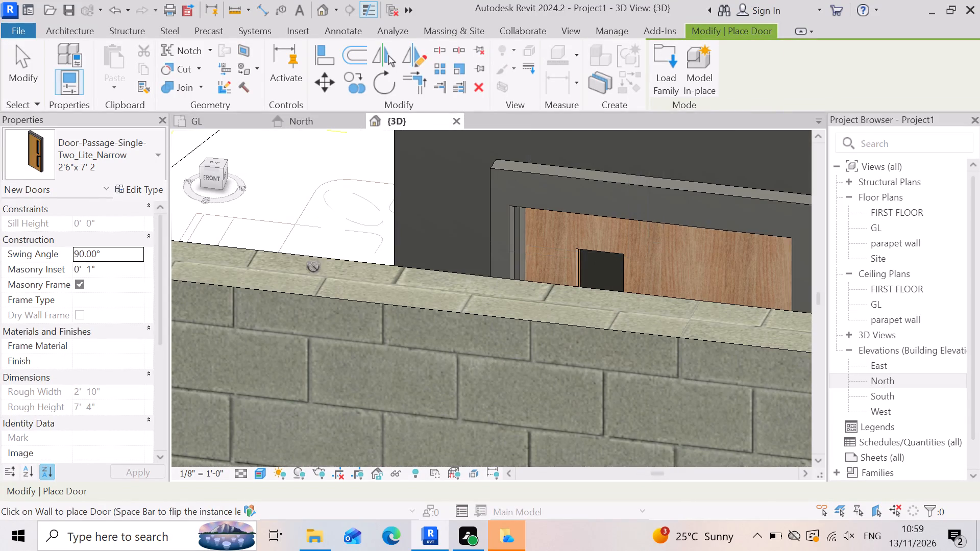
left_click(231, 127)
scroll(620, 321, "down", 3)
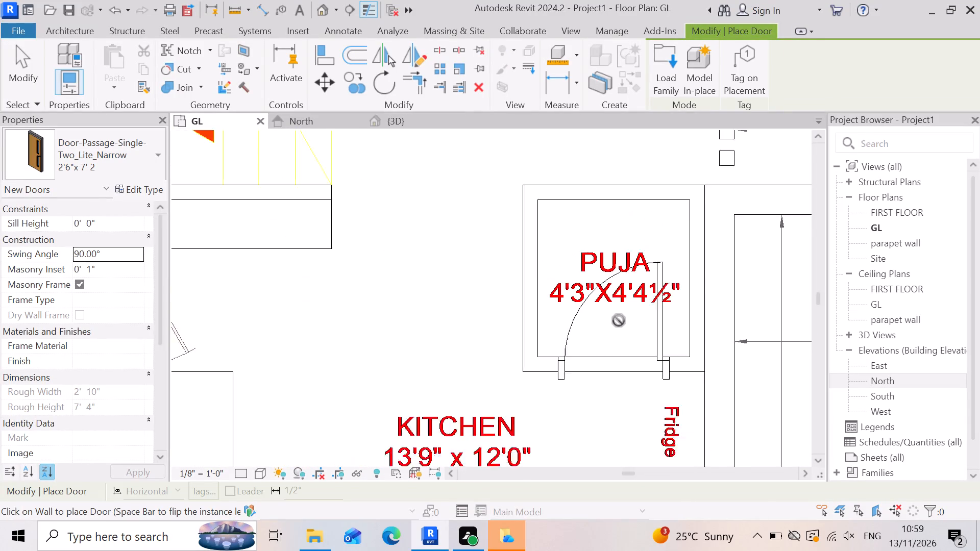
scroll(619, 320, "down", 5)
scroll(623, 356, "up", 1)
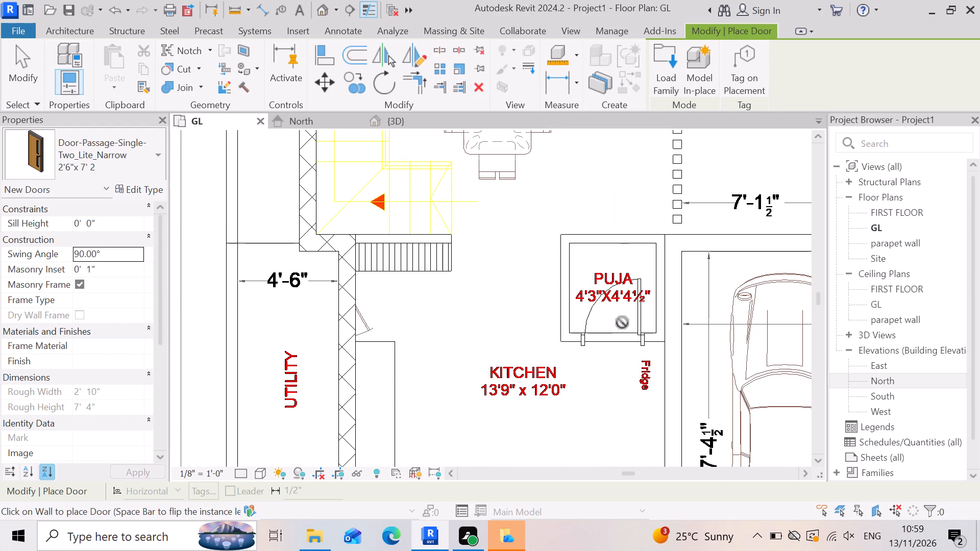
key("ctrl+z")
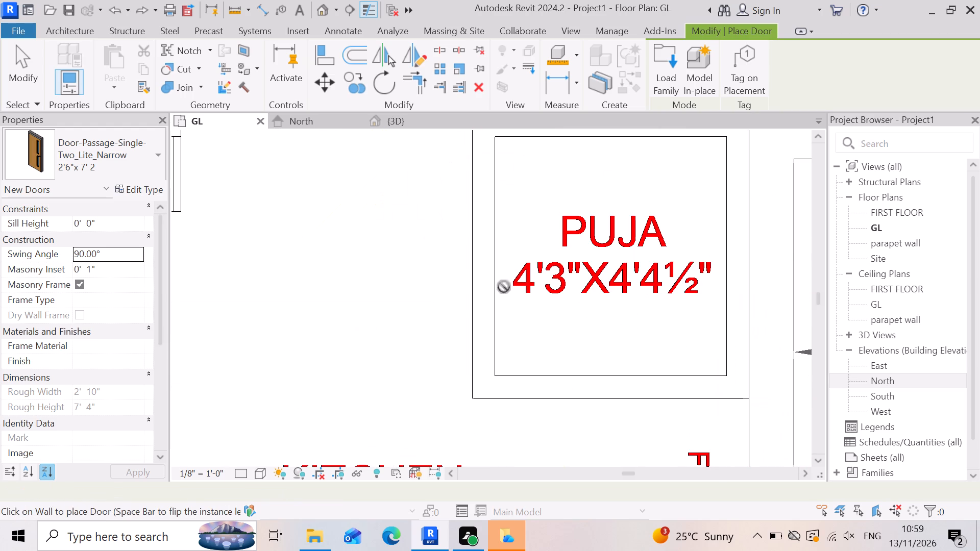
Place a 2'6"x 7' 2 door in the puja room's west wall, swinging inward, centred about 2'-4 1/2" from the kitchen-side wall.
left_click(494, 246)
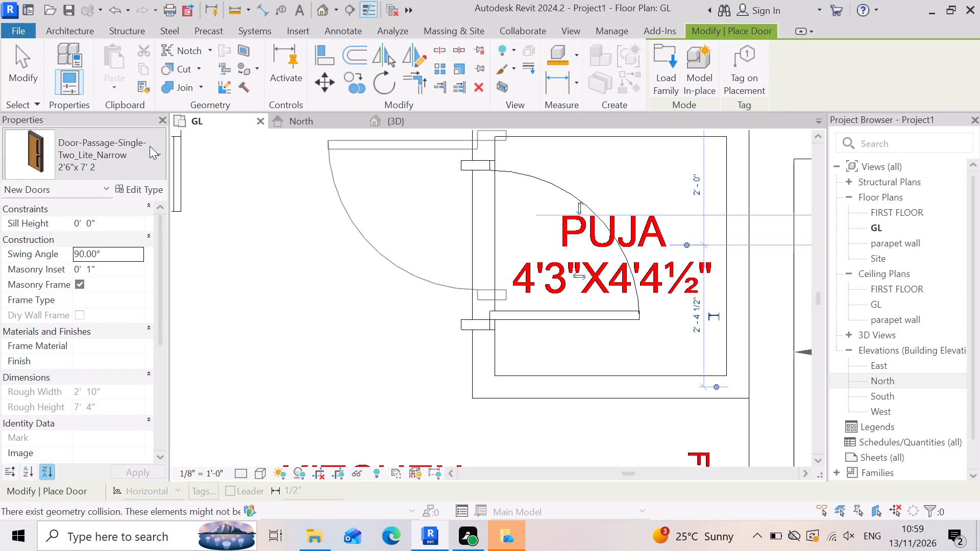
Examine the door in the puja room's west wall from the front-left side of the house in the 3D view.
left_click(409, 120)
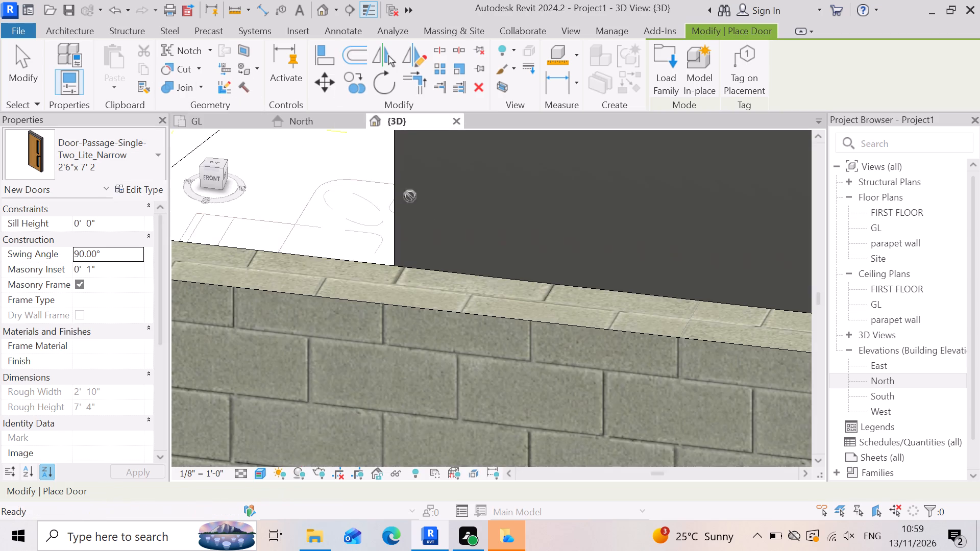
scroll(636, 292, "down", 3)
scroll(524, 272, "down", 8)
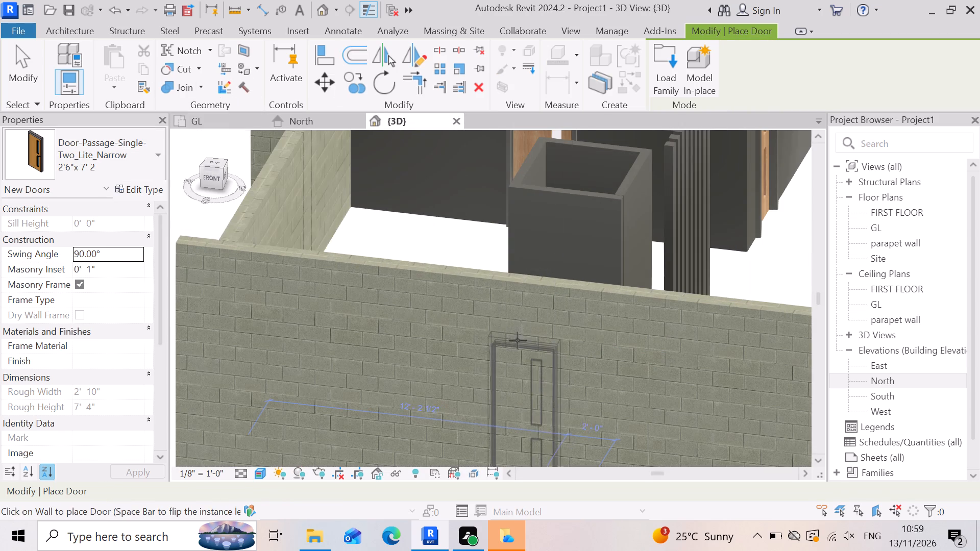
right_click_drag(405, 333, 469, 338, "shift")
middle_click(469, 338, "shift")
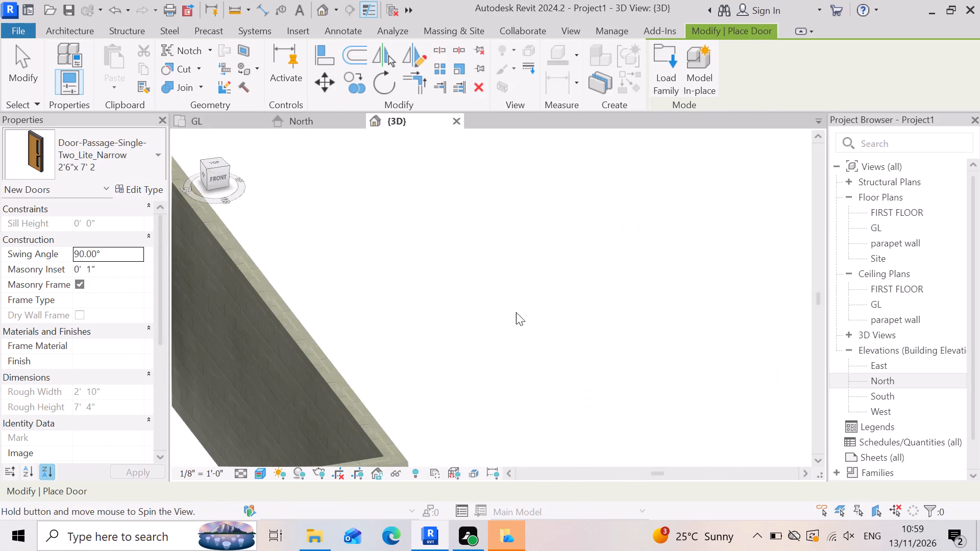
scroll(520, 310, "down", 7)
scroll(238, 425, "up", 9)
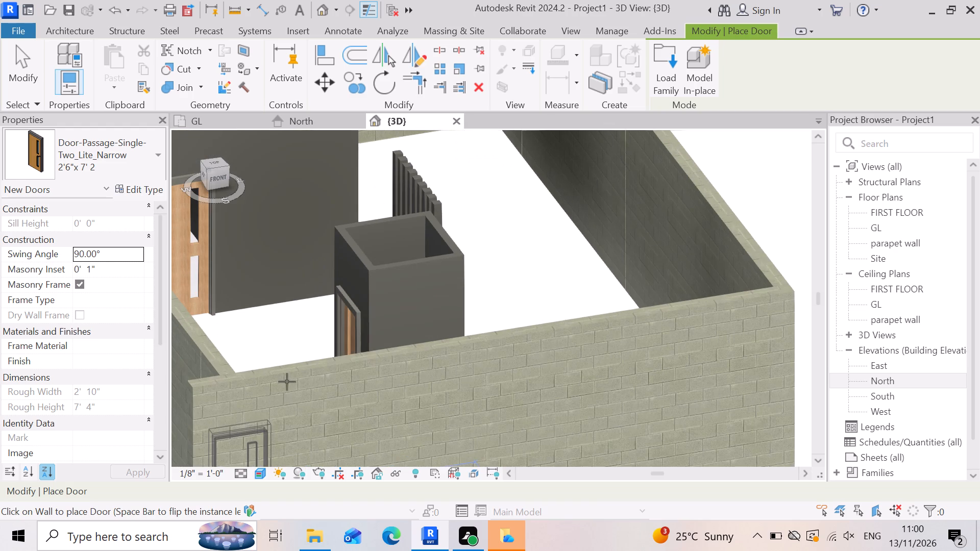
scroll(287, 382, "up", 8)
scroll(425, 371, "down", 3)
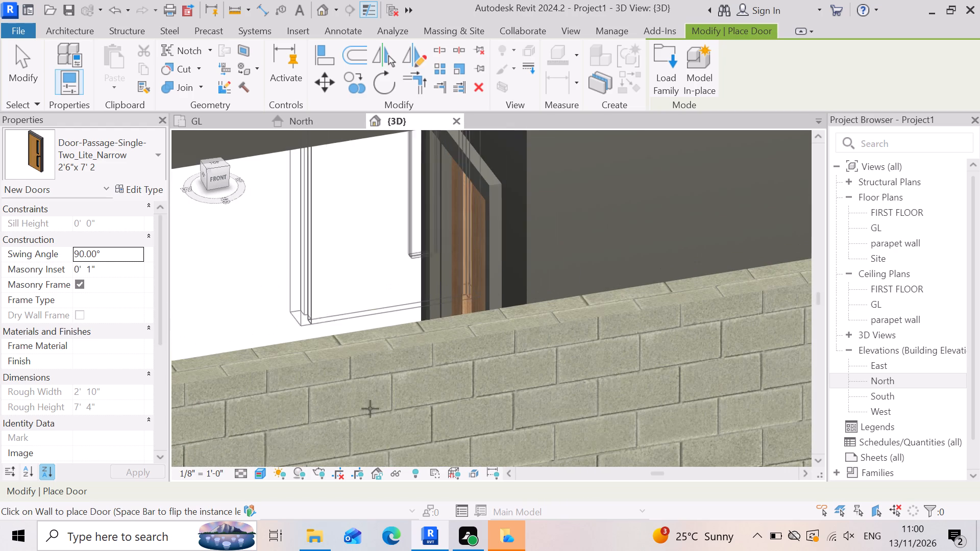
middle_click(363, 409, "shift")
right_click_drag(363, 409, 427, 409, "shift")
scroll(434, 374, "down", 2)
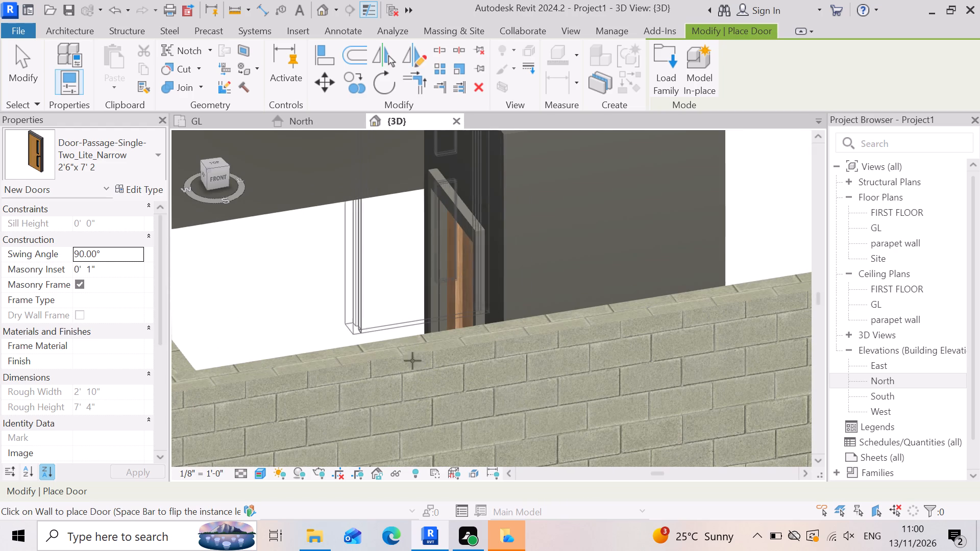
key("Escape")
scroll(421, 338, "down", 3)
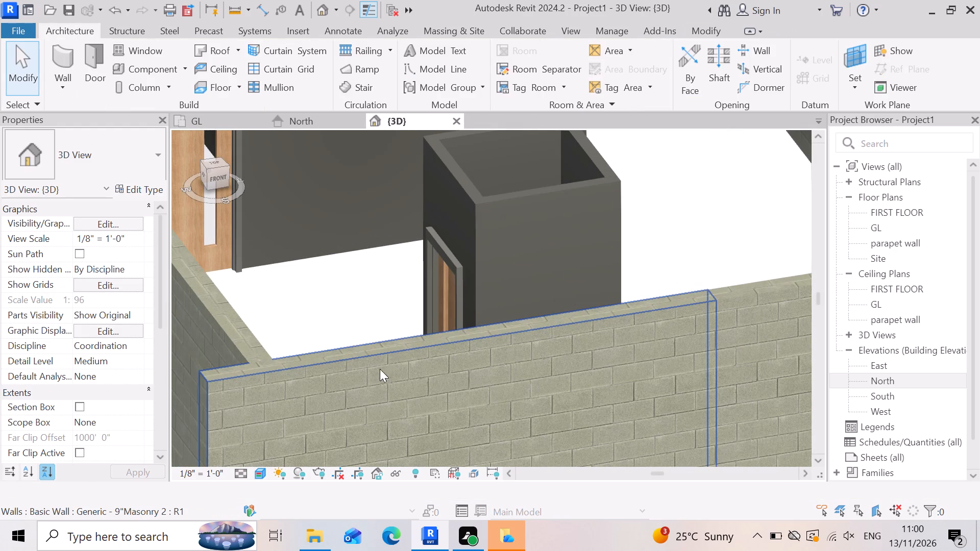
Examine the puja room's west-wall door and frame in the 3D view from several angles and distances.
right_click_drag(389, 385, 439, 393, "shift")
middle_click_drag(393, 385, 434, 395, "shift")
scroll(491, 348, "down", 4)
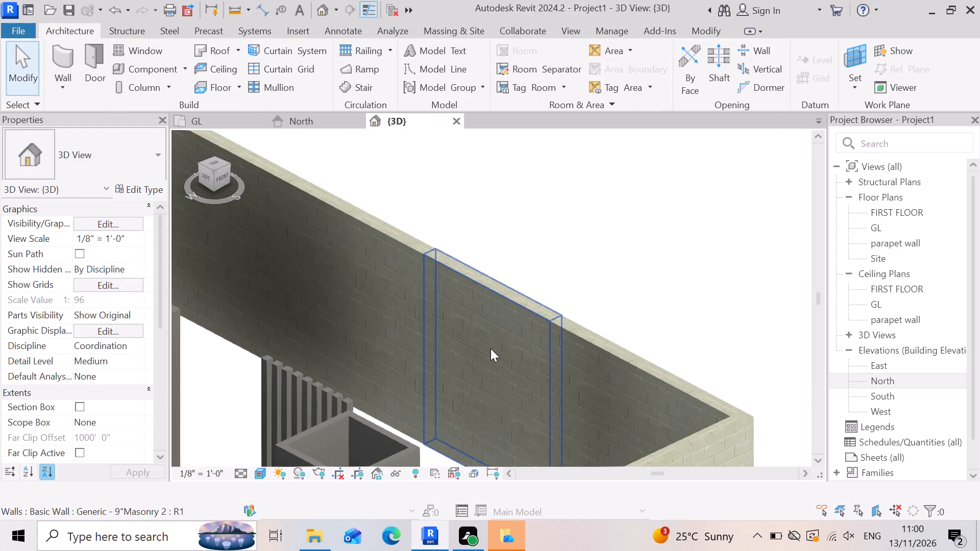
scroll(491, 348, "down", 4)
scroll(360, 465, "up", 9)
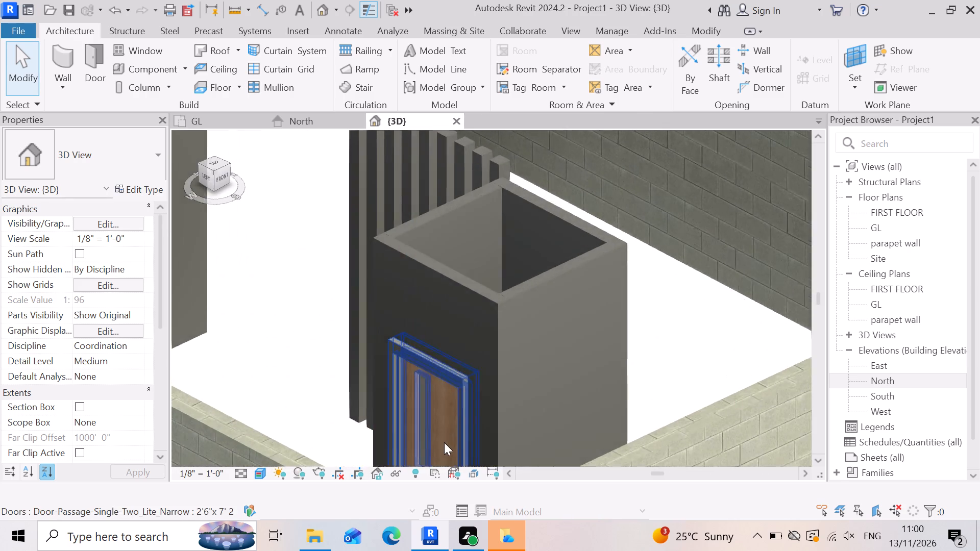
scroll(444, 442, "up", 3)
scroll(546, 320, "down", 3)
scroll(464, 389, "up", 5)
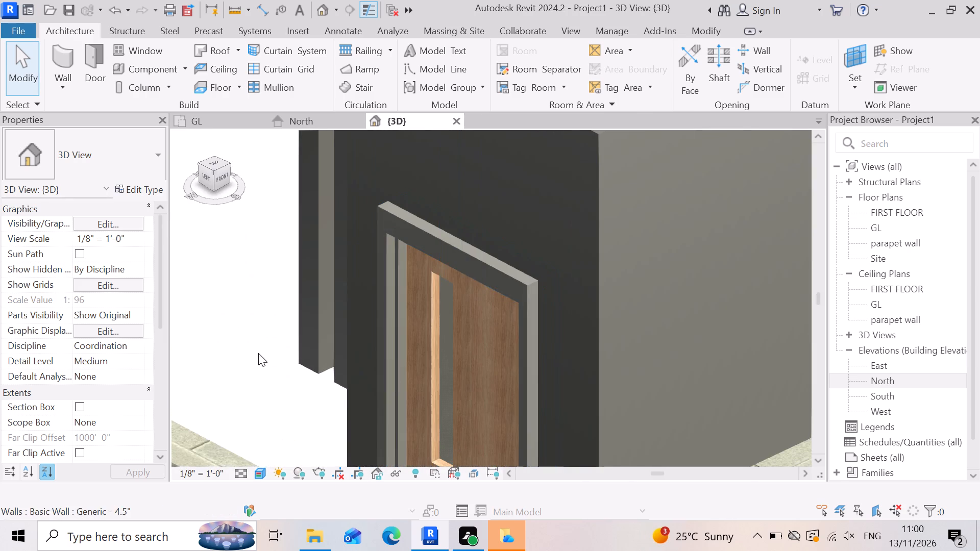
scroll(422, 335, "up", 3)
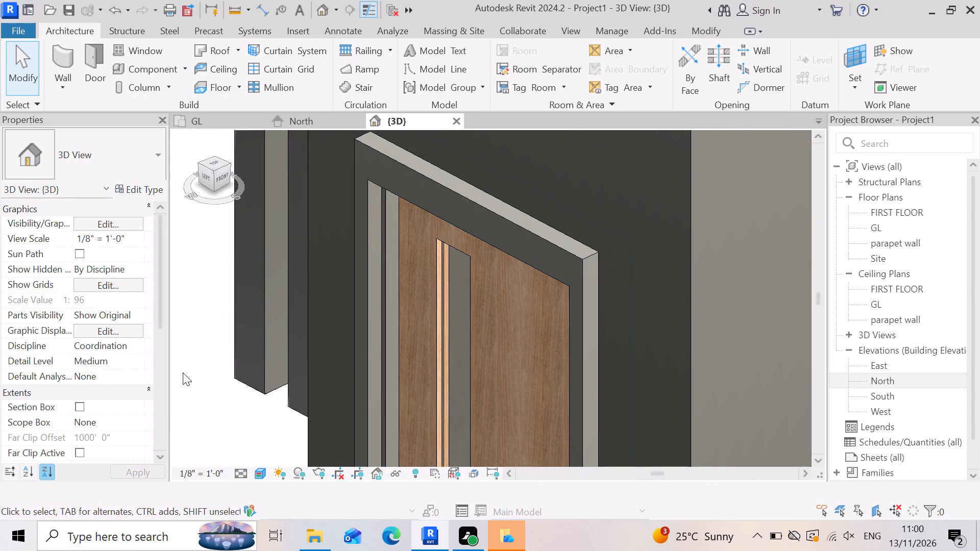
scroll(456, 330, "up", 2)
scroll(548, 266, "down", 6)
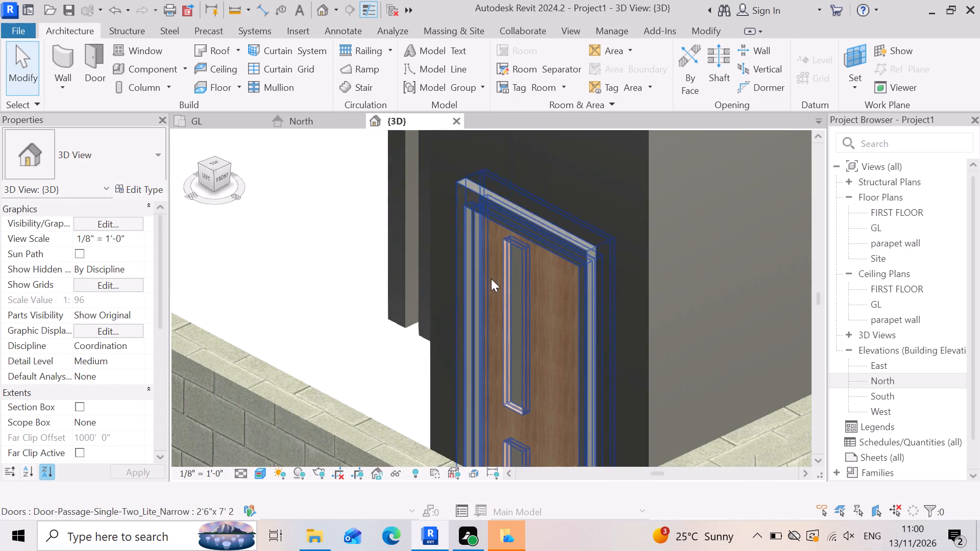
scroll(661, 299, "down", 6)
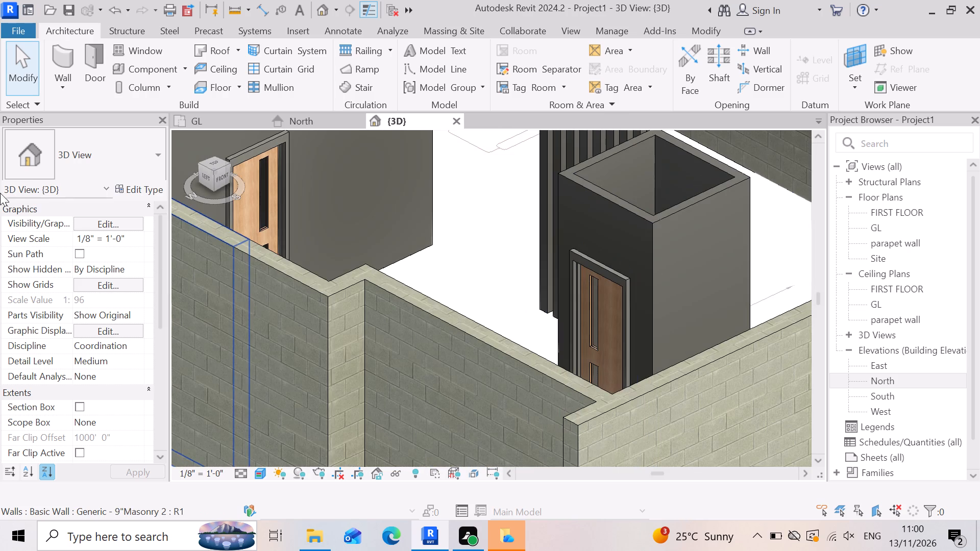
Return to the GL floor plan and inspect the thin wall outline between the staircase and the hatched strip above the kitchen.
left_click(227, 118)
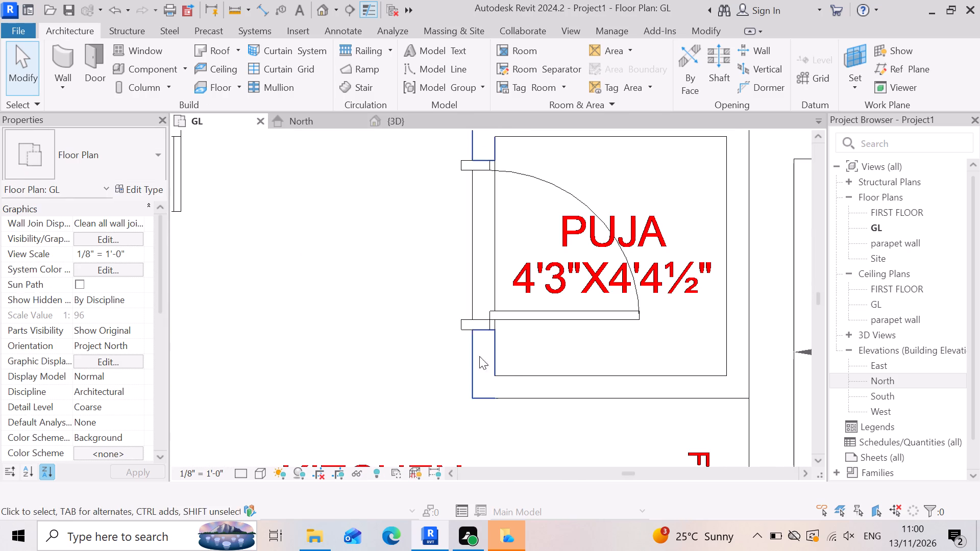
scroll(522, 368, "down", 12)
scroll(370, 302, "up", 1)
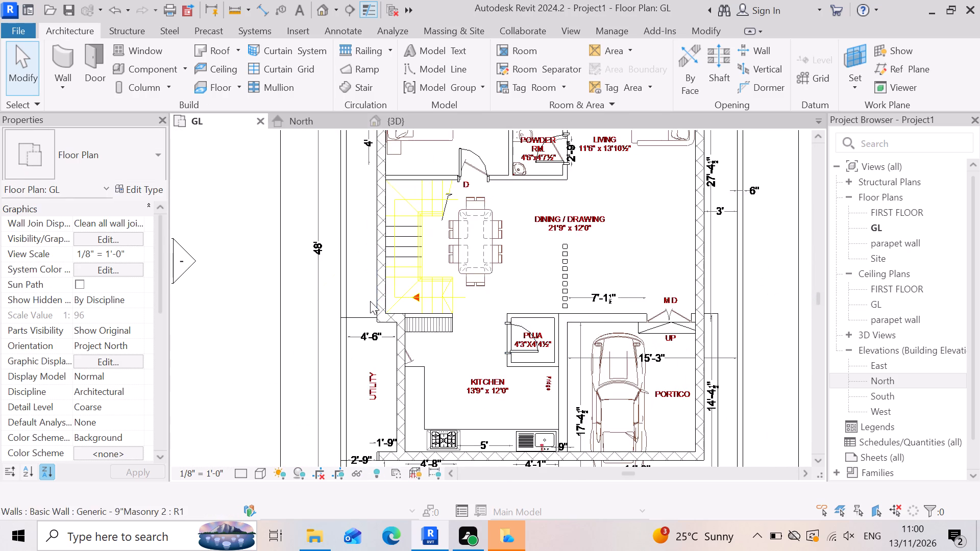
scroll(370, 301, "up", 10)
scroll(436, 325, "up", 4)
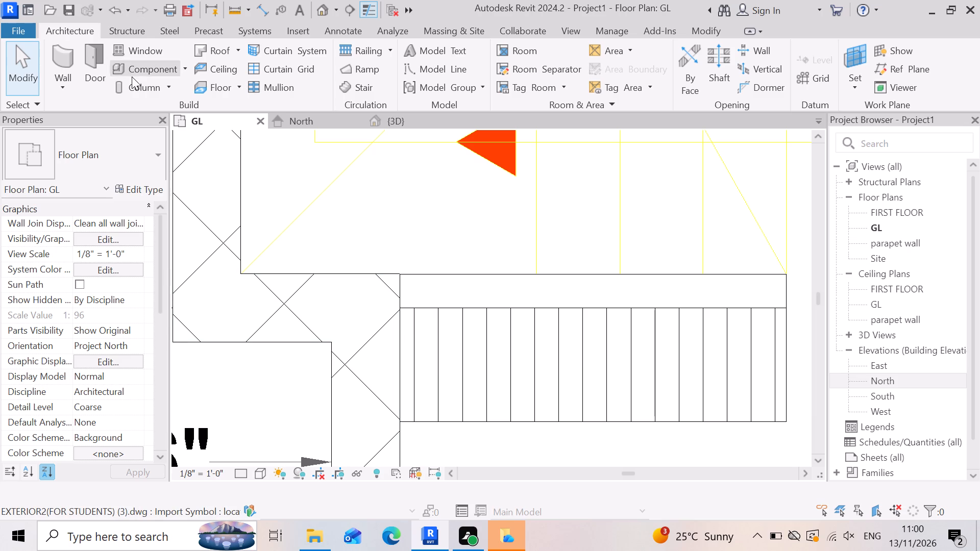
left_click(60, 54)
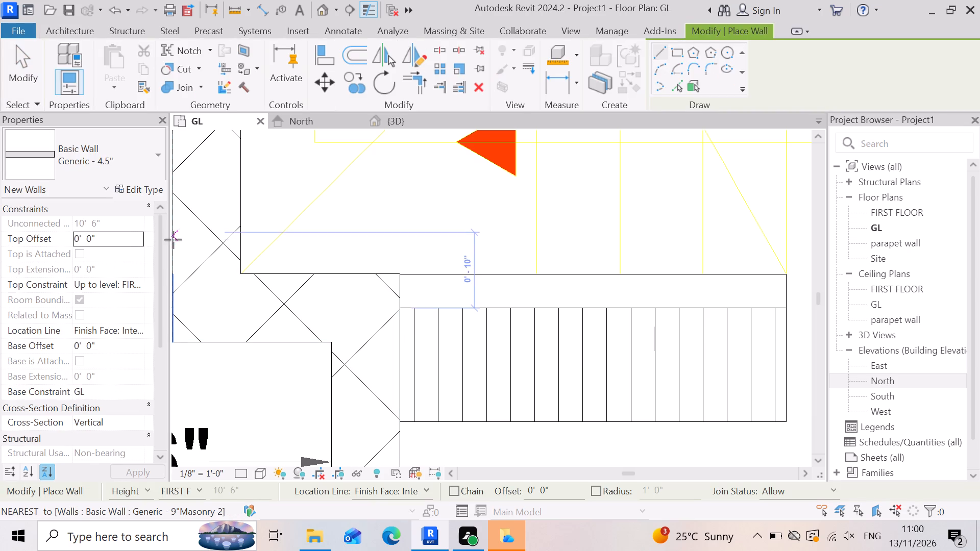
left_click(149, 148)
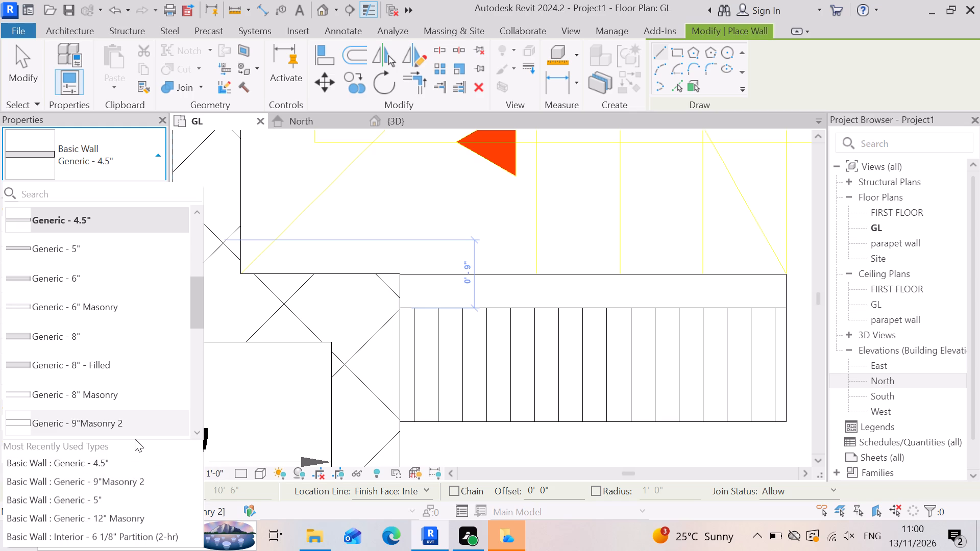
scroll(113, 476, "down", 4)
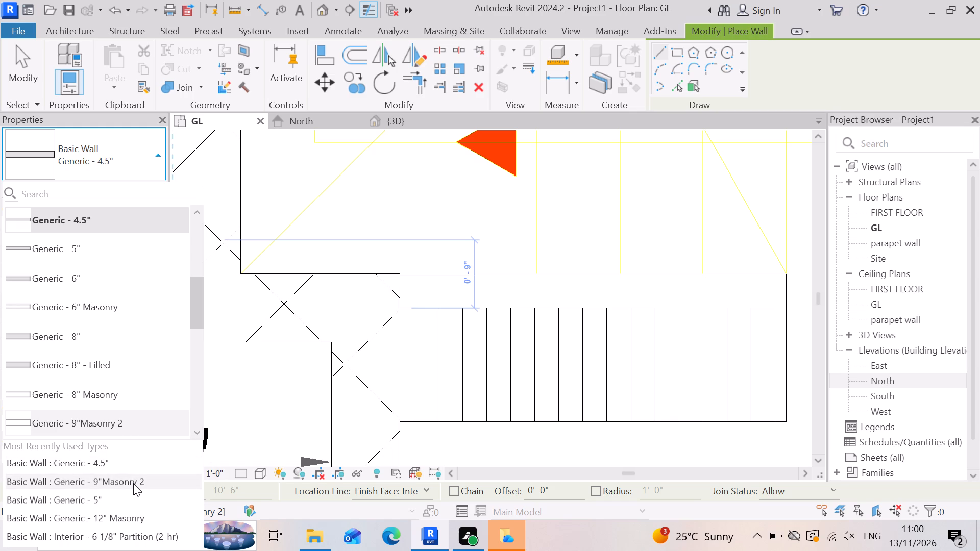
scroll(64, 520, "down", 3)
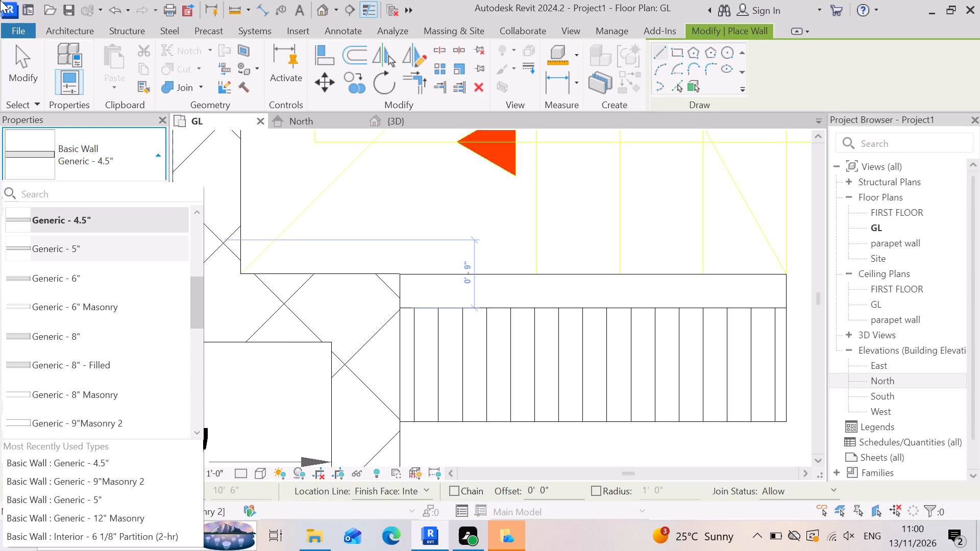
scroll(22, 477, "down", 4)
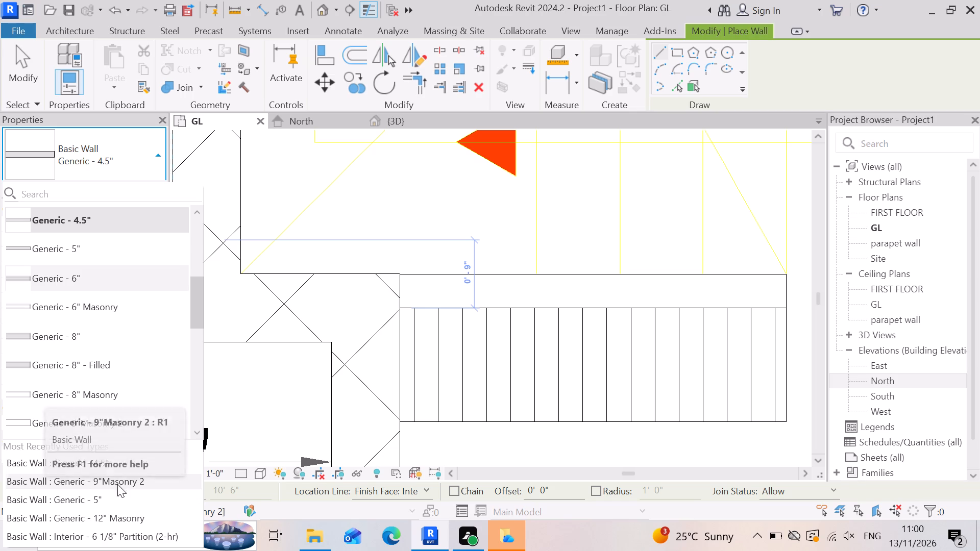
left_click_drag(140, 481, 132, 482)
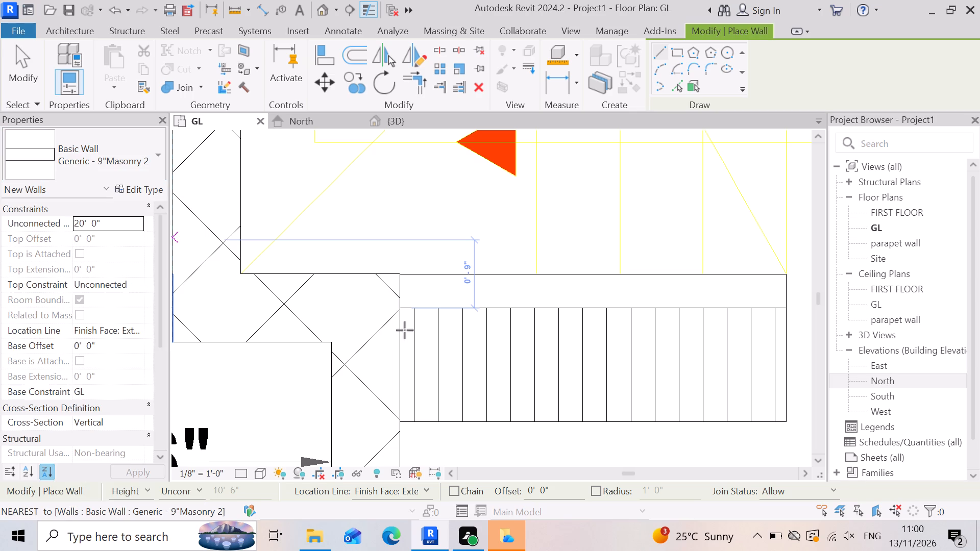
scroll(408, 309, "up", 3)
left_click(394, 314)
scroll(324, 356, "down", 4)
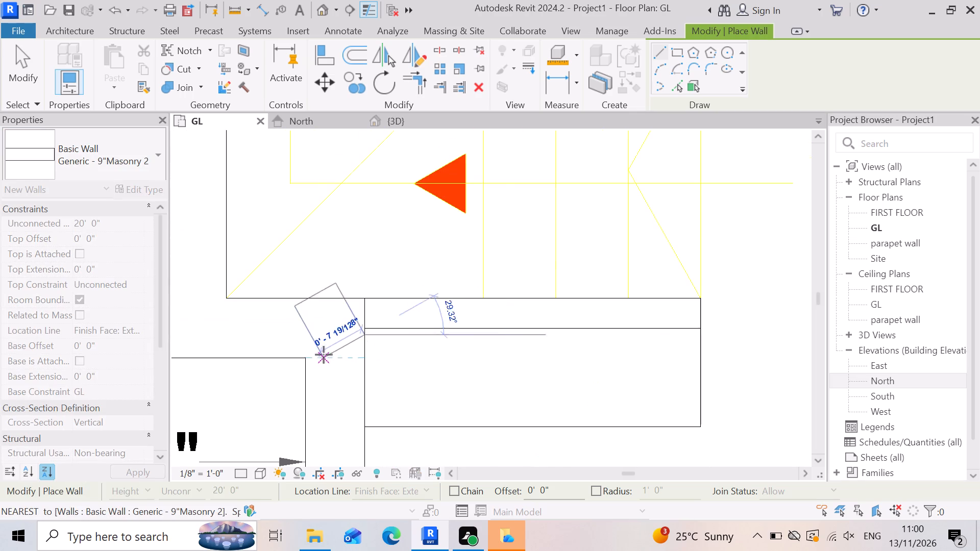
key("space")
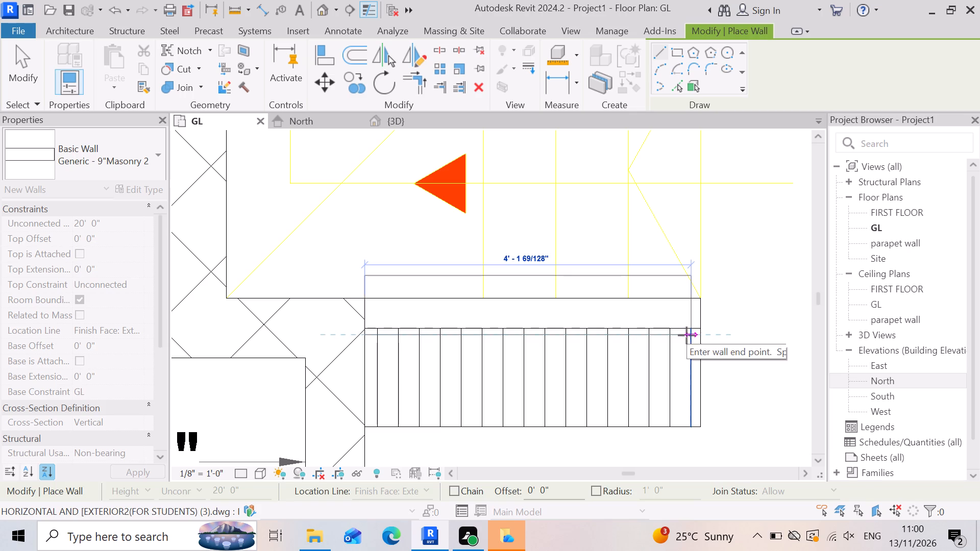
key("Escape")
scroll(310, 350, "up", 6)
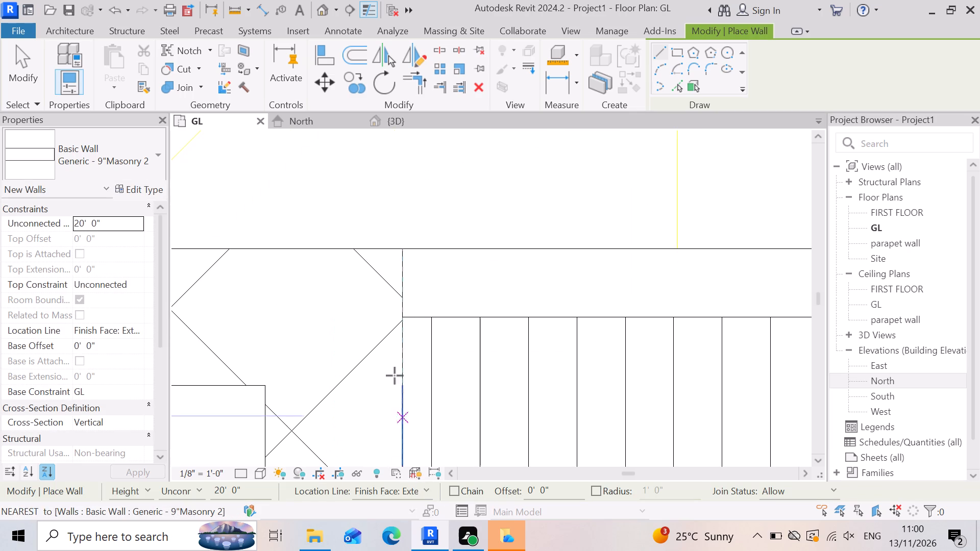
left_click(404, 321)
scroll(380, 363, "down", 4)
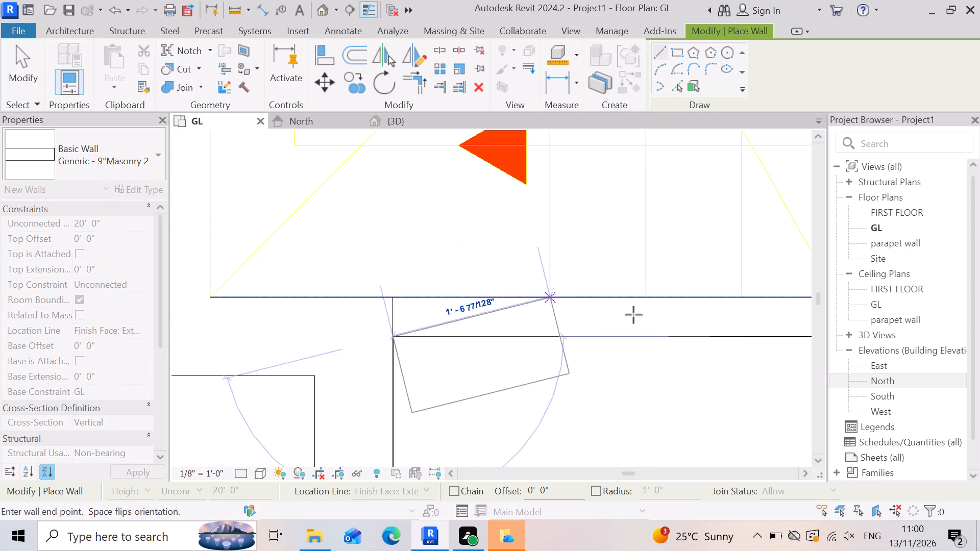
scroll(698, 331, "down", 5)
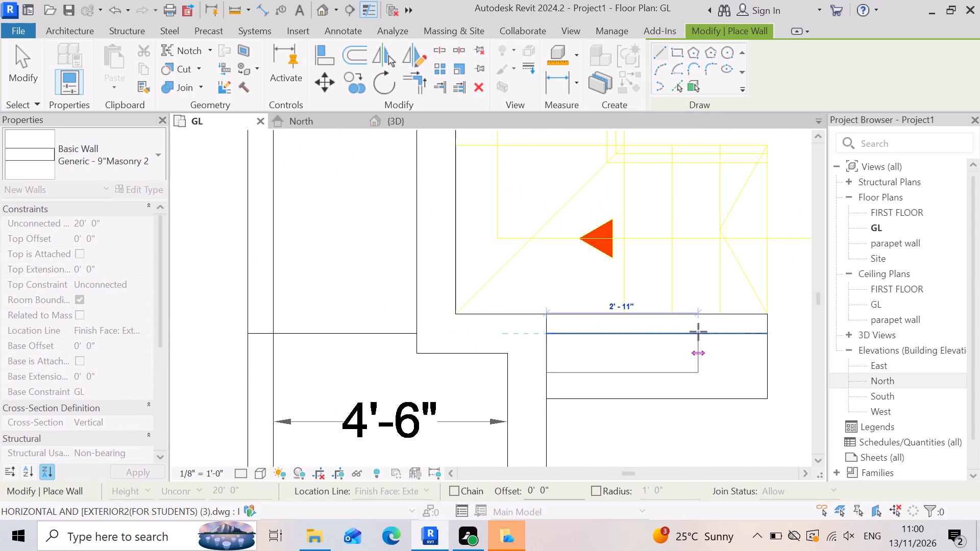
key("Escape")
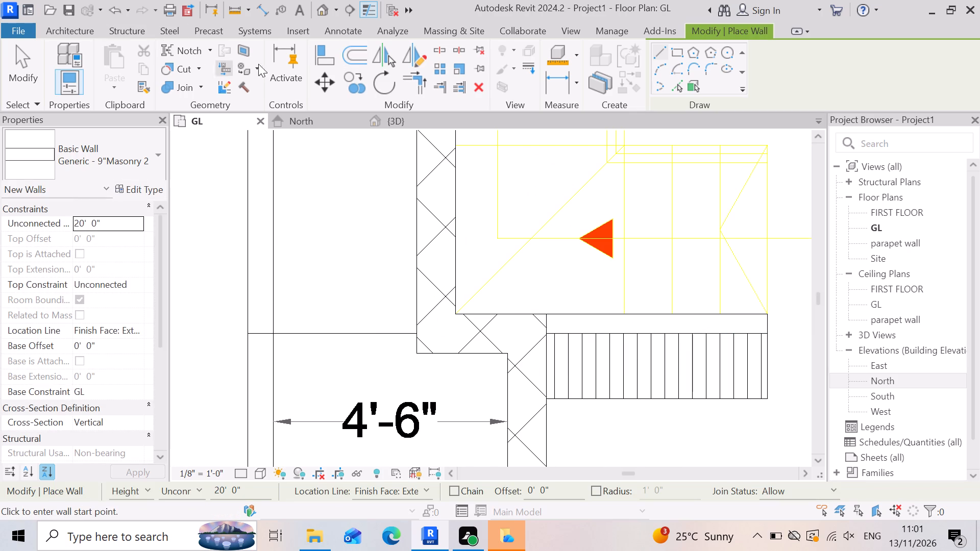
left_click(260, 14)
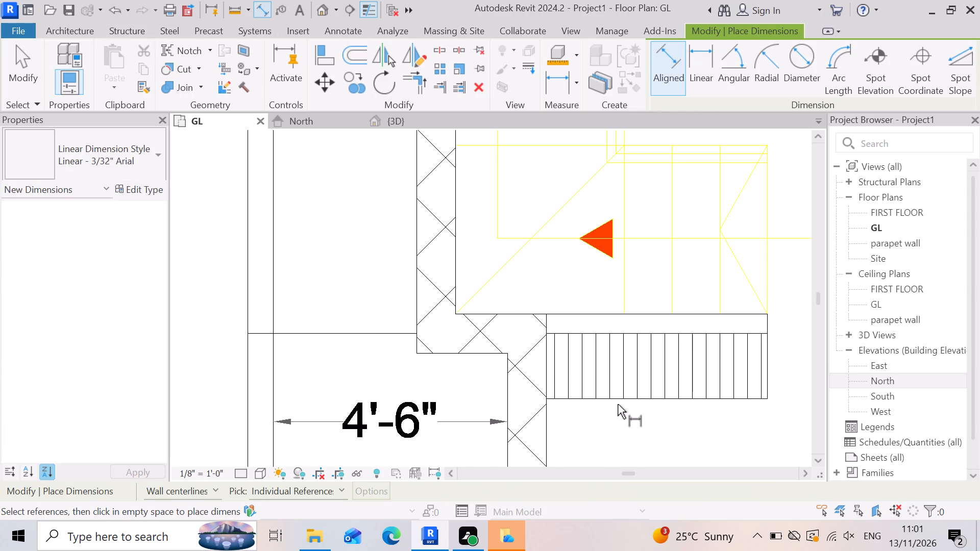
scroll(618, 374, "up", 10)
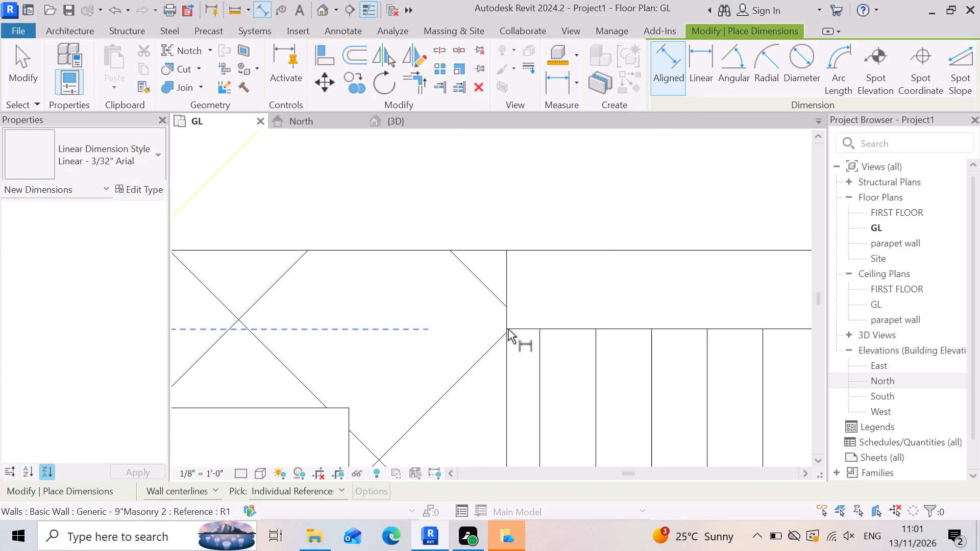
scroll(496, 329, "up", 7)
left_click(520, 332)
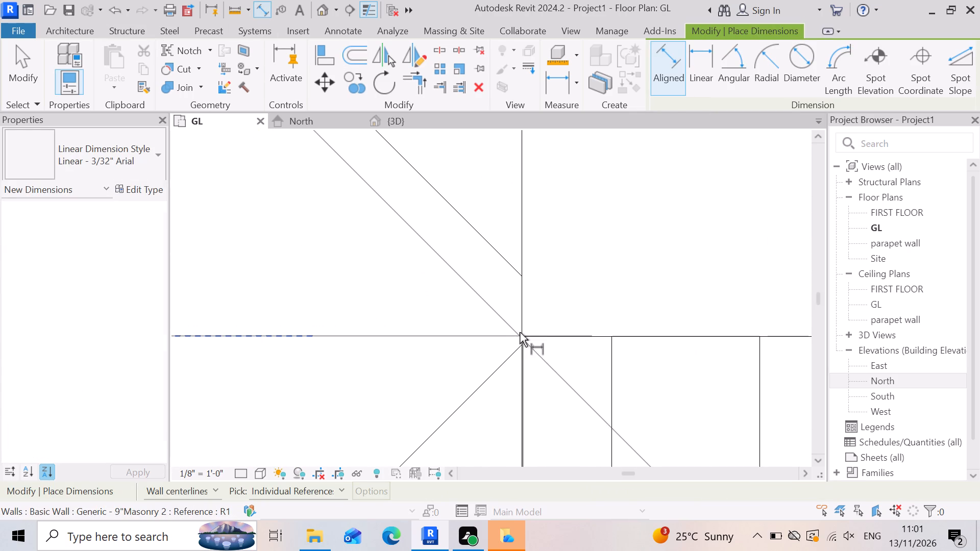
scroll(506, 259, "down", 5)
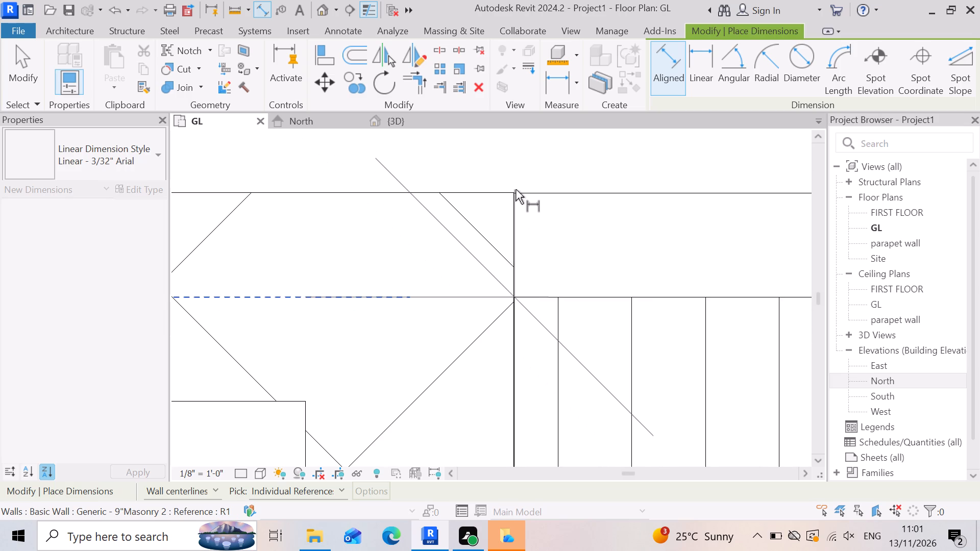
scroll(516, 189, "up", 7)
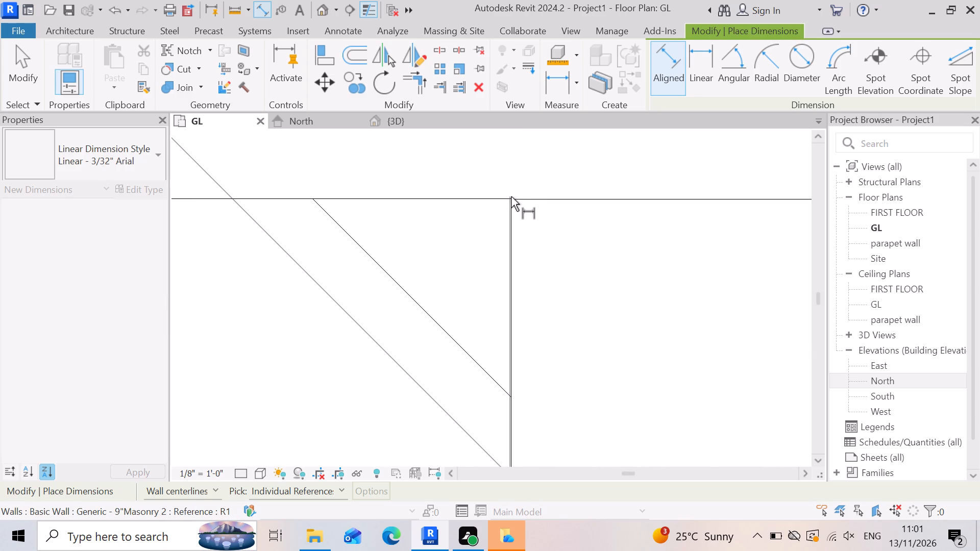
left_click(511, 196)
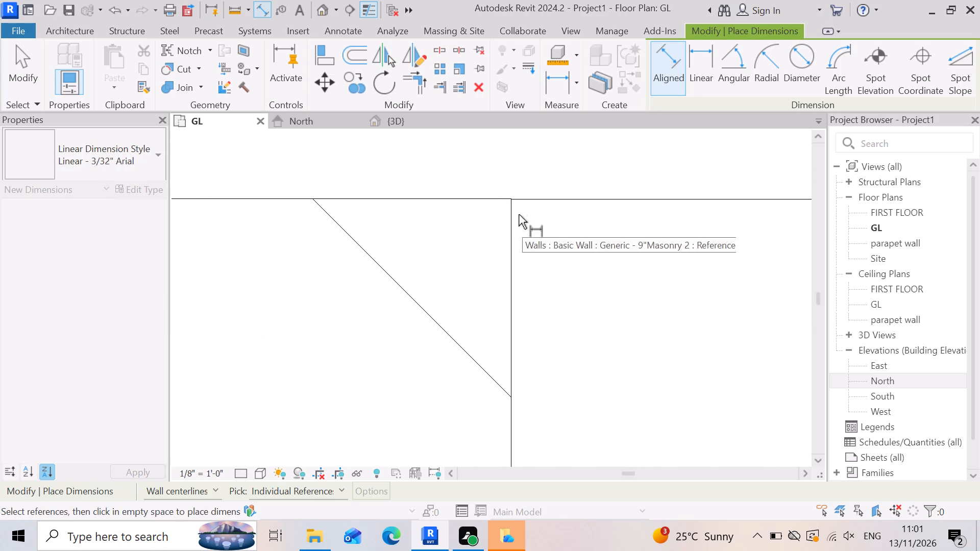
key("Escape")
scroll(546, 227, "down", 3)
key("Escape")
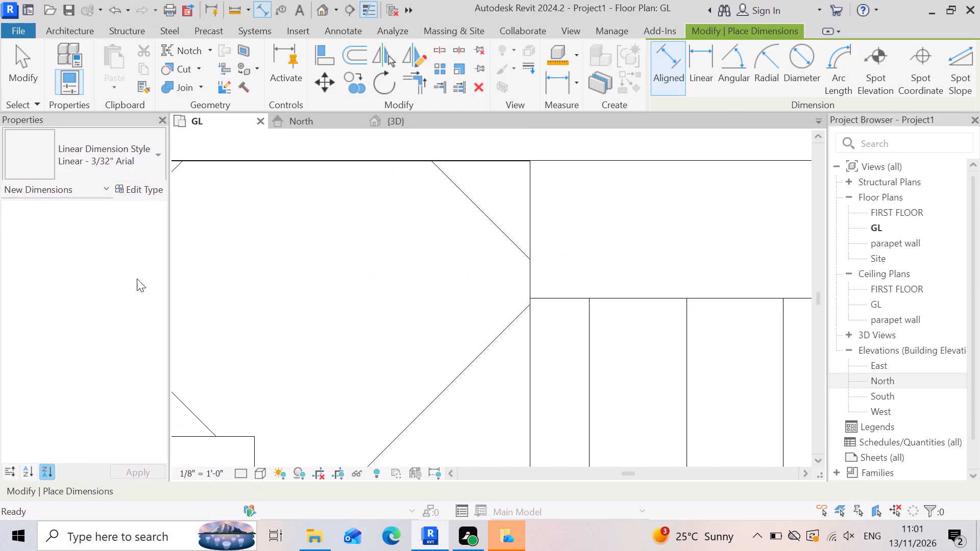
Measure the thickness of the thin wall outline between the staircase and the hatched strip, at the masonry wall's face.
scroll(478, 345, "down", 4)
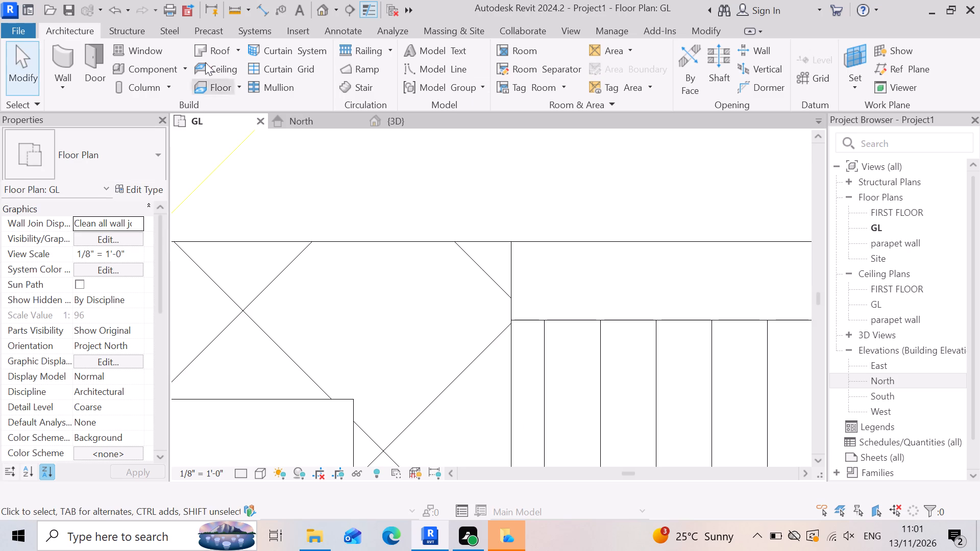
left_click(233, 17)
scroll(501, 258, "up", 3)
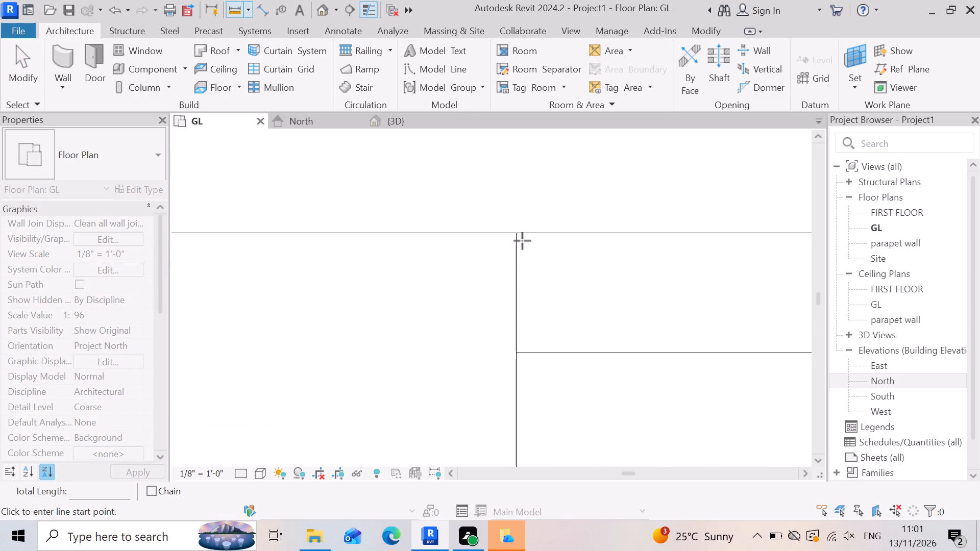
left_click(511, 232)
left_click(520, 357)
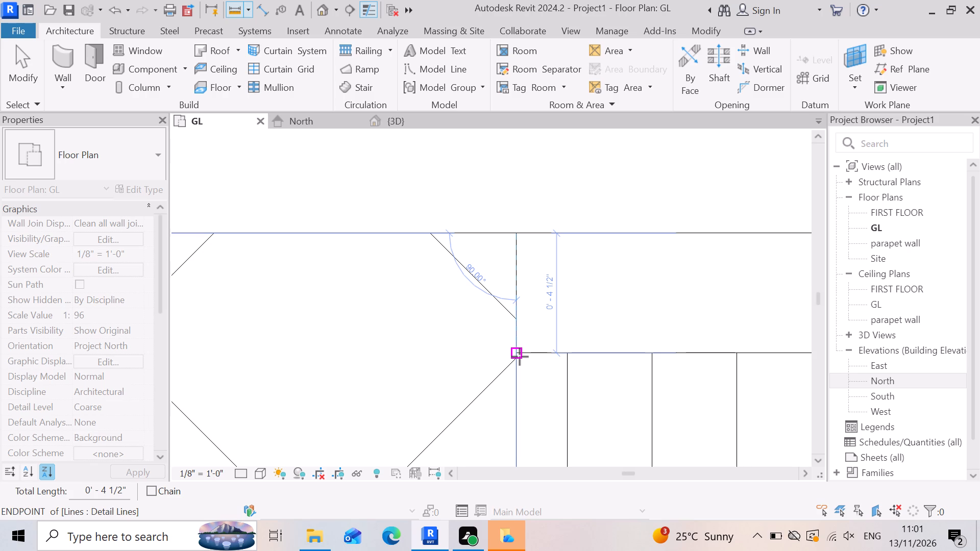
key("Escape")
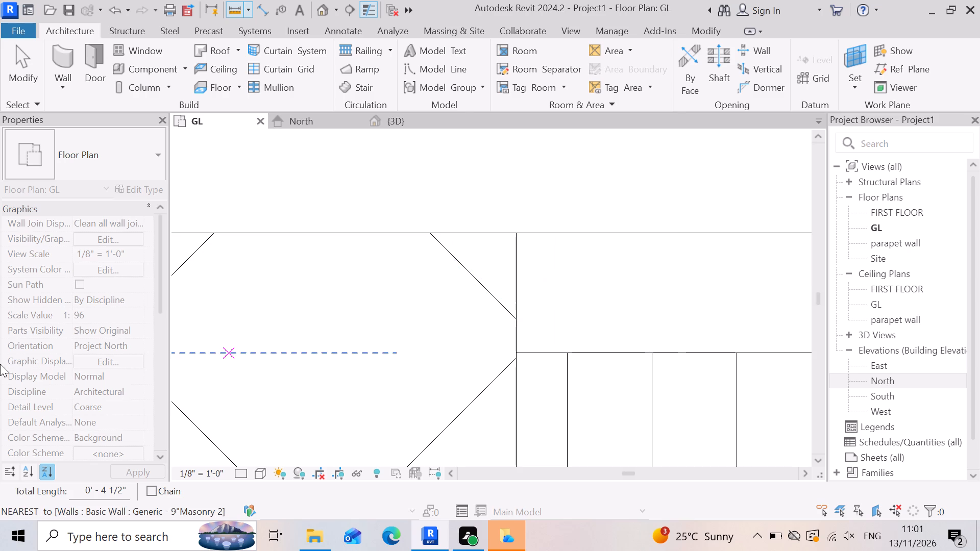
key("Escape")
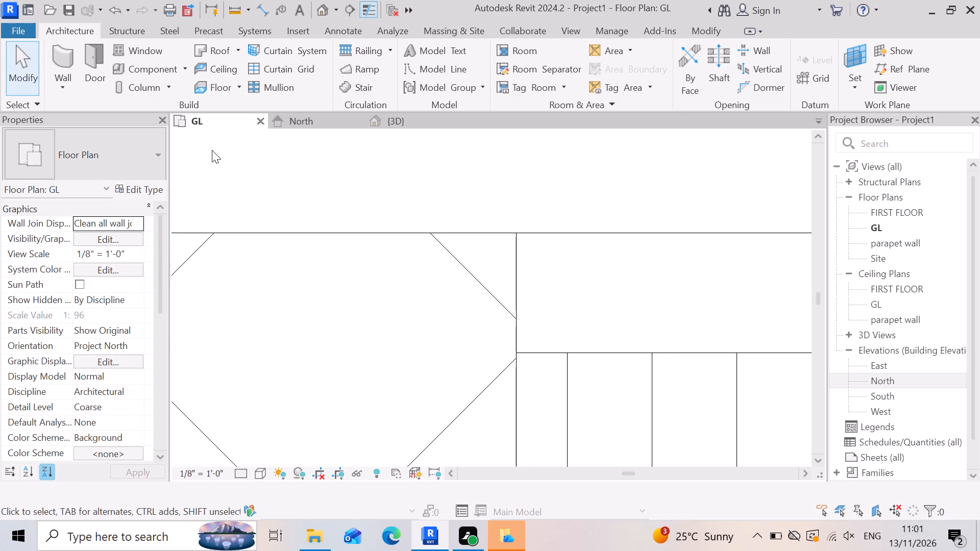
Draw a Generic - 4.5" wall about 4'-3" long over the CAD outline between the staircase and the hatched strip.
left_click(153, 154)
left_click(49, 53)
left_click(152, 156)
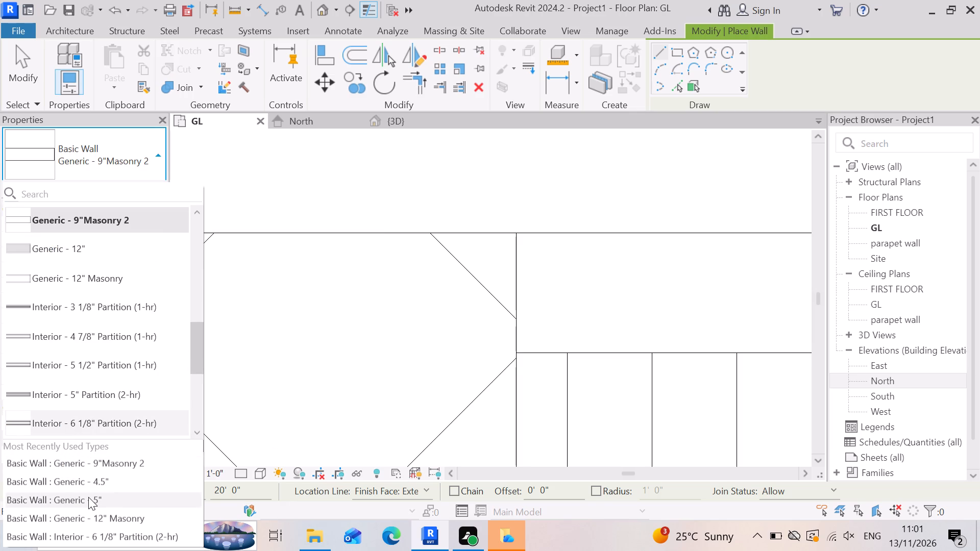
left_click(87, 480)
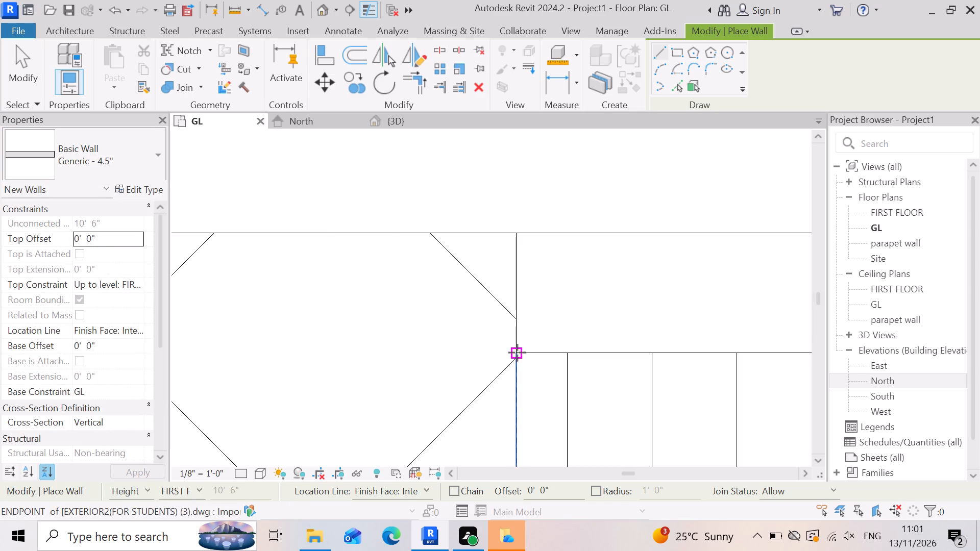
left_click(518, 352)
scroll(486, 383, "down", 8)
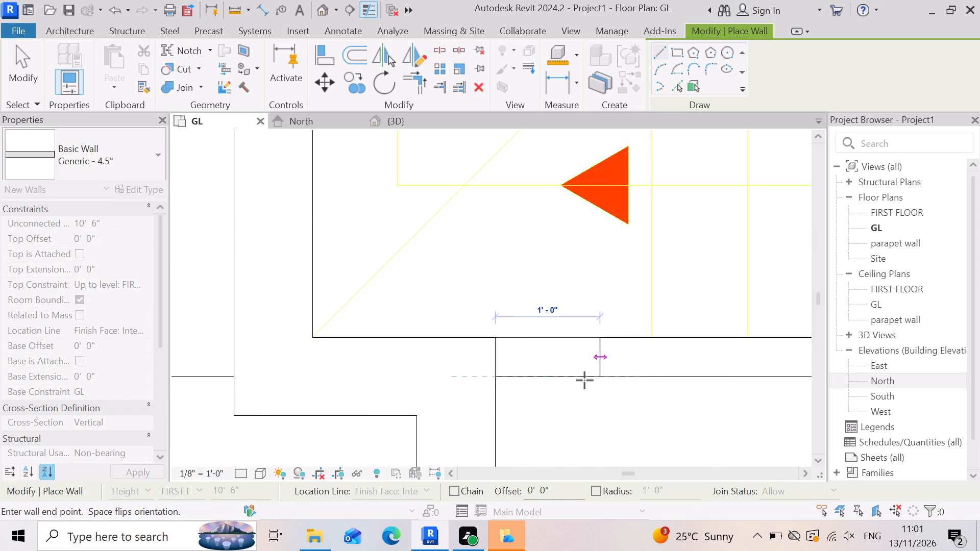
scroll(574, 383, "down", 7)
scroll(707, 390, "up", 5)
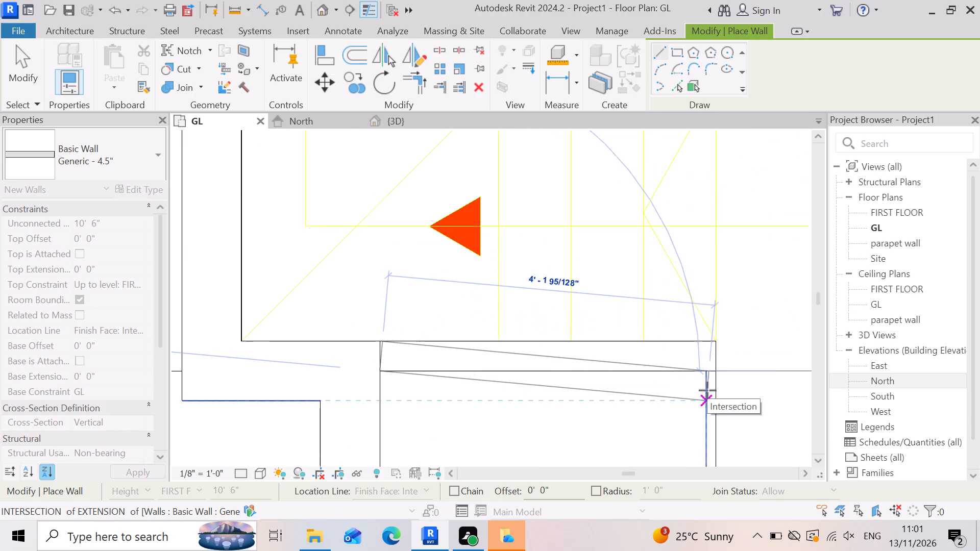
scroll(725, 359, "up", 6)
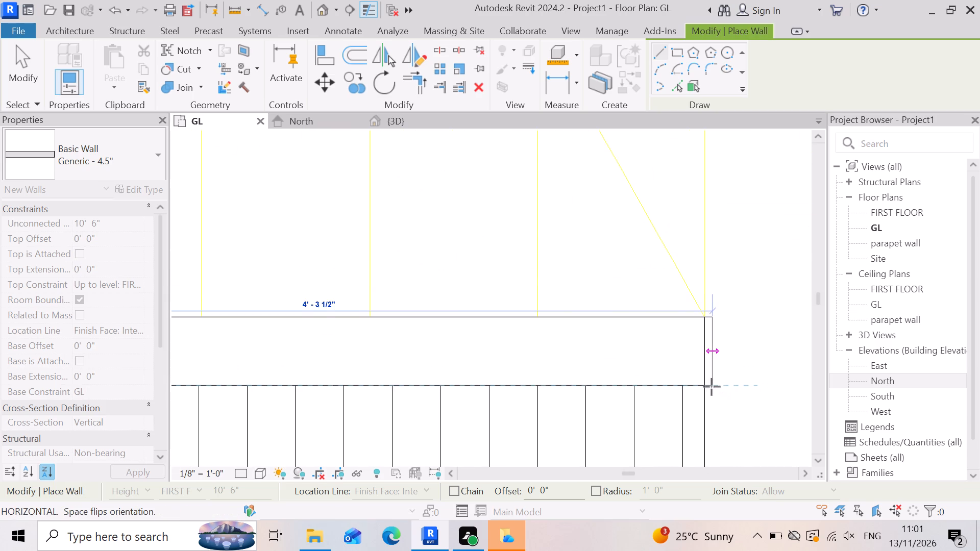
left_click(705, 384)
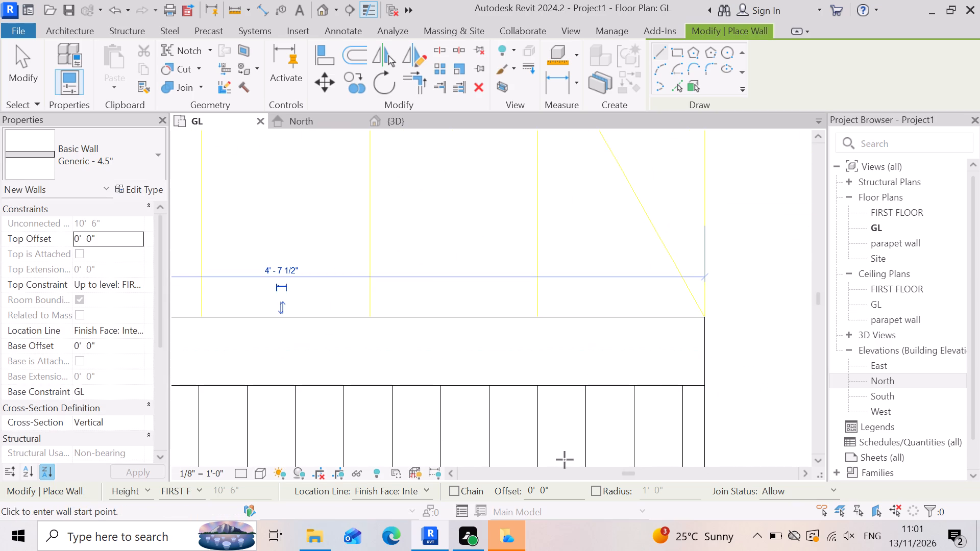
key("Escape")
scroll(610, 374, "down", 10)
scroll(397, 422, "up", 4)
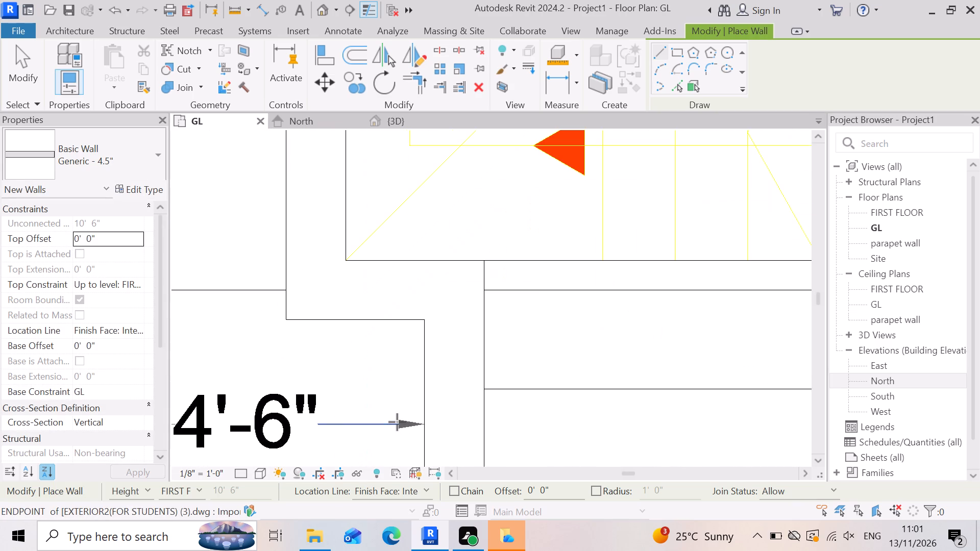
key("Escape")
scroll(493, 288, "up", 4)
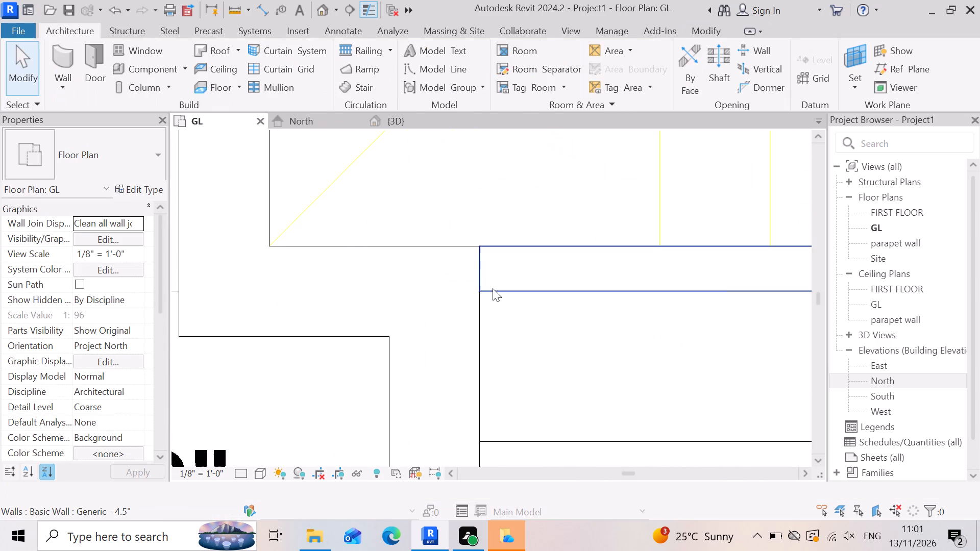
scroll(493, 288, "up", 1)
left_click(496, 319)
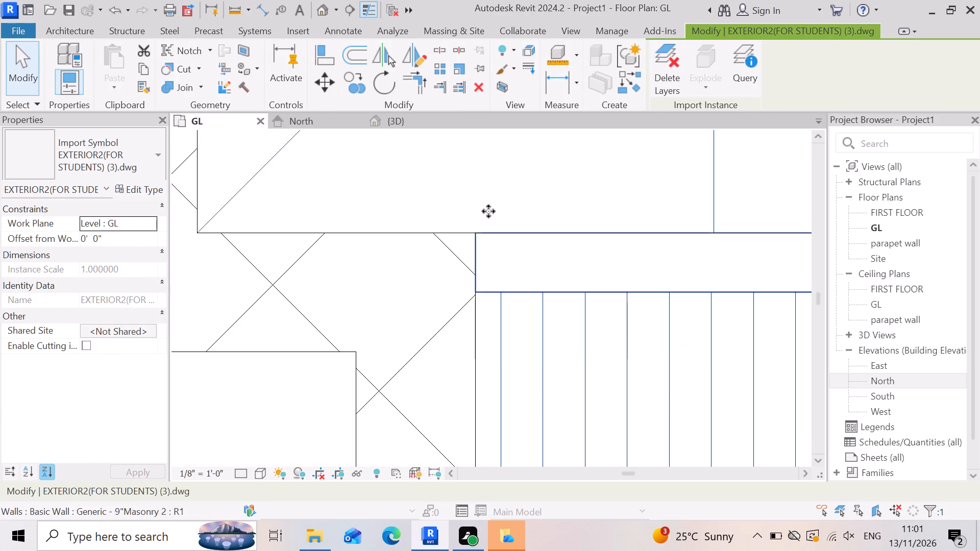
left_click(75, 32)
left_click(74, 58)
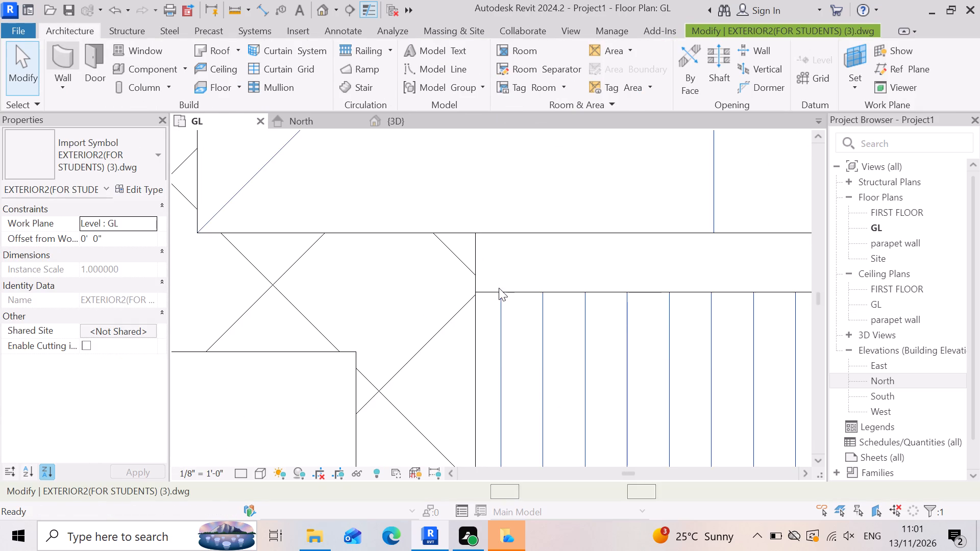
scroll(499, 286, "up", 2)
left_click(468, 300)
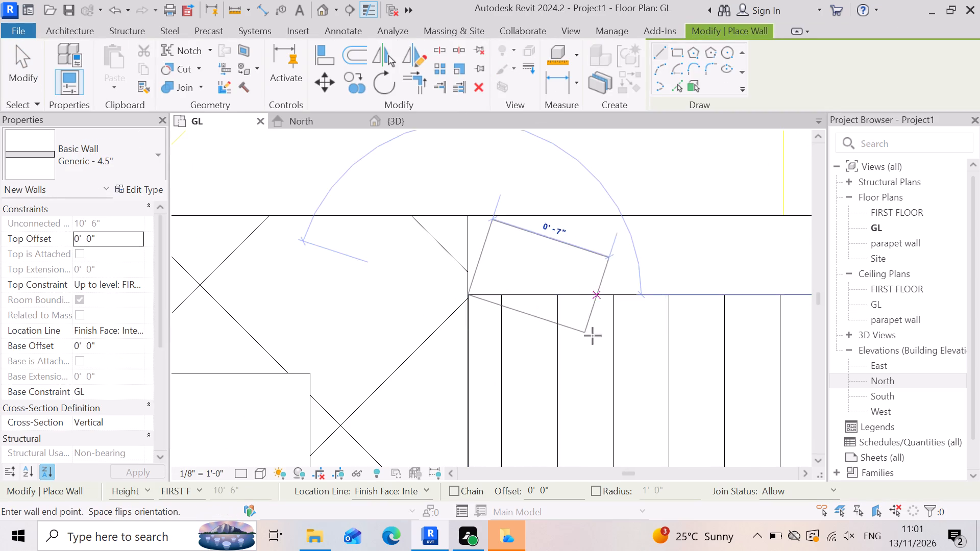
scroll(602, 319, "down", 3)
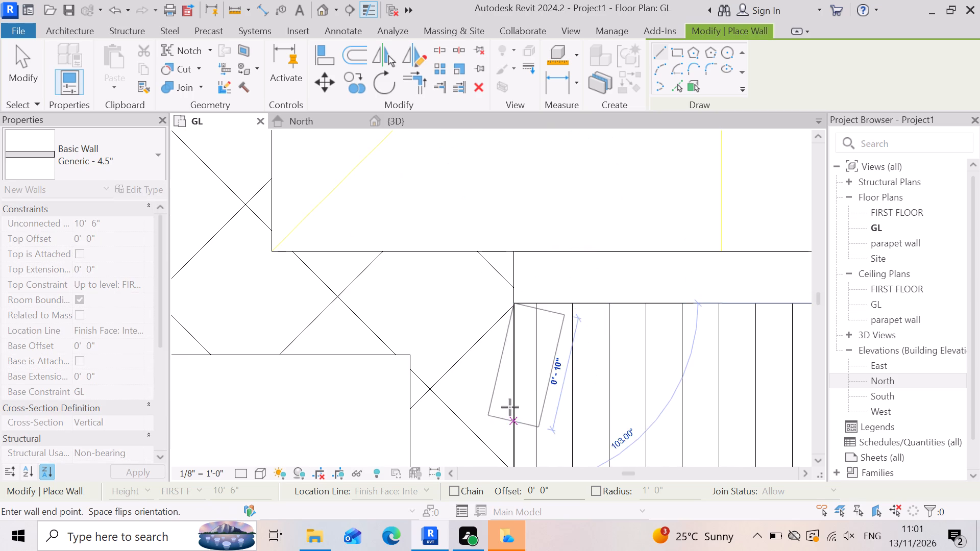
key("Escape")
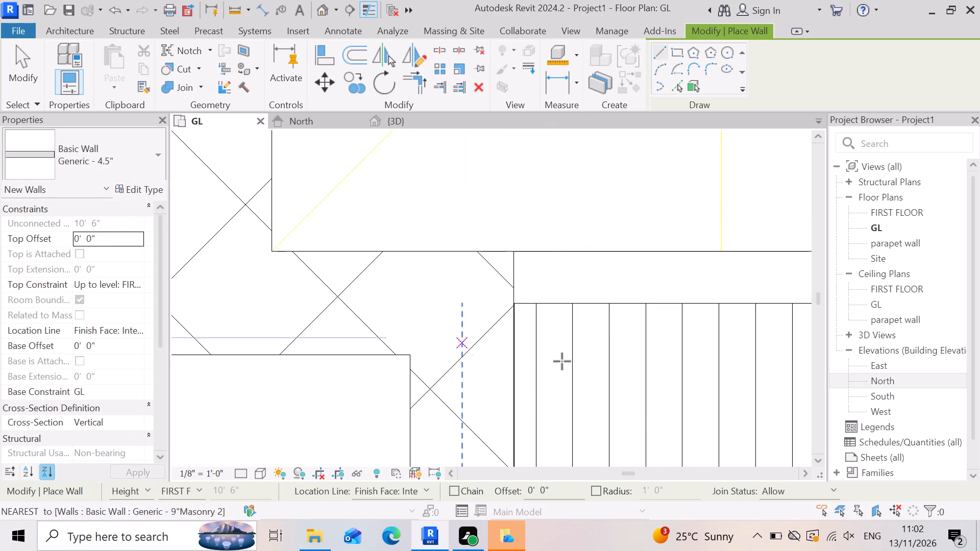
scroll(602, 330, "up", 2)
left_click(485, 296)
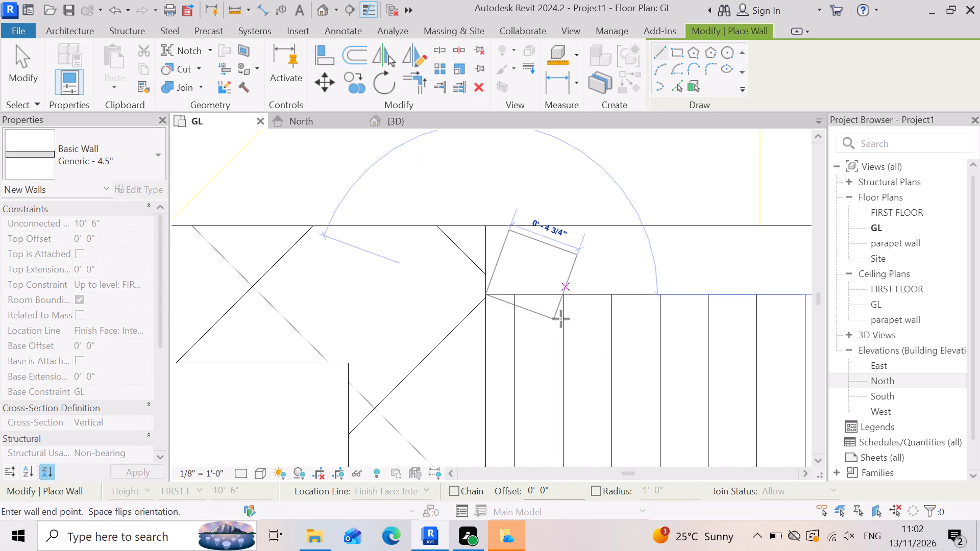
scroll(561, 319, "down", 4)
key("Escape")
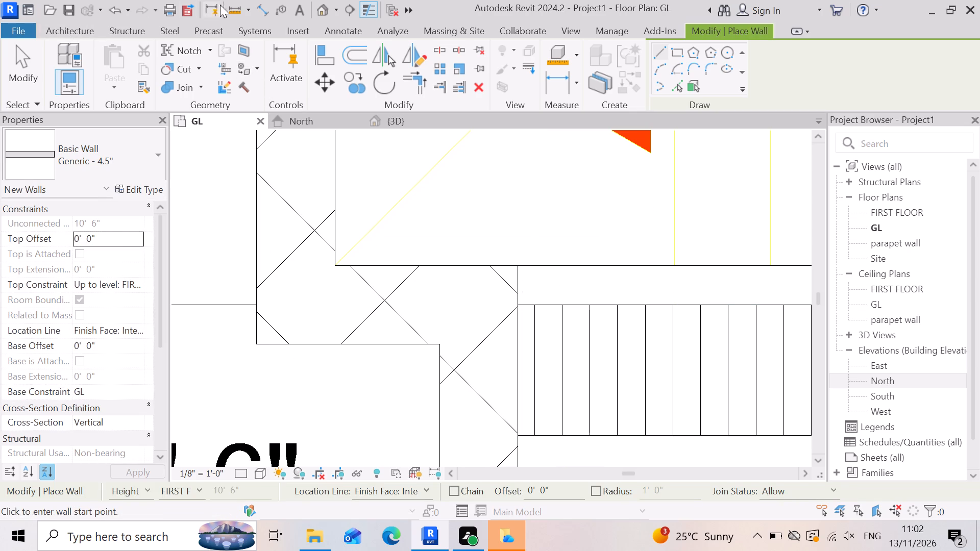
Measure from the masonry wall's face to the hatched strip's first vertical line, along the new 4.5" wall's lower face.
left_click(233, 10)
scroll(593, 400, "up", 8)
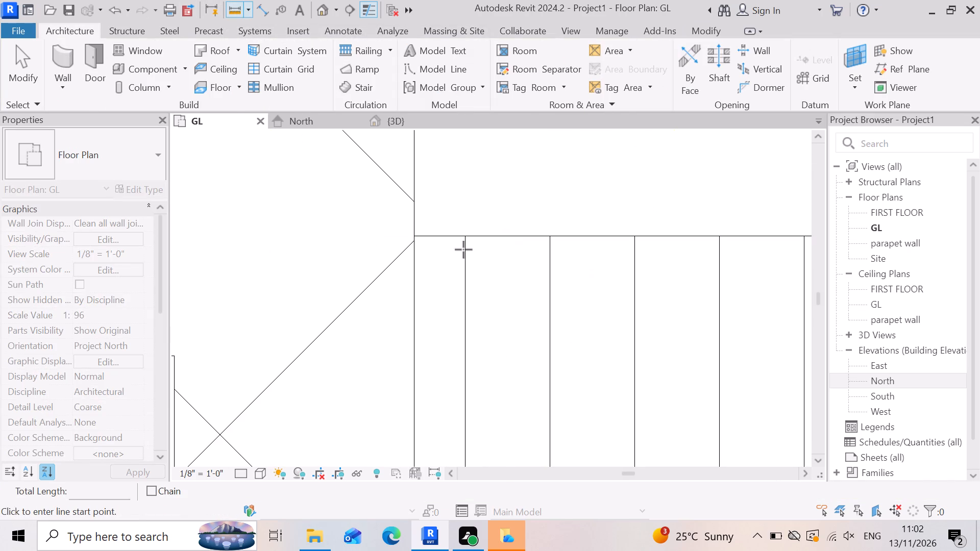
left_click(412, 235)
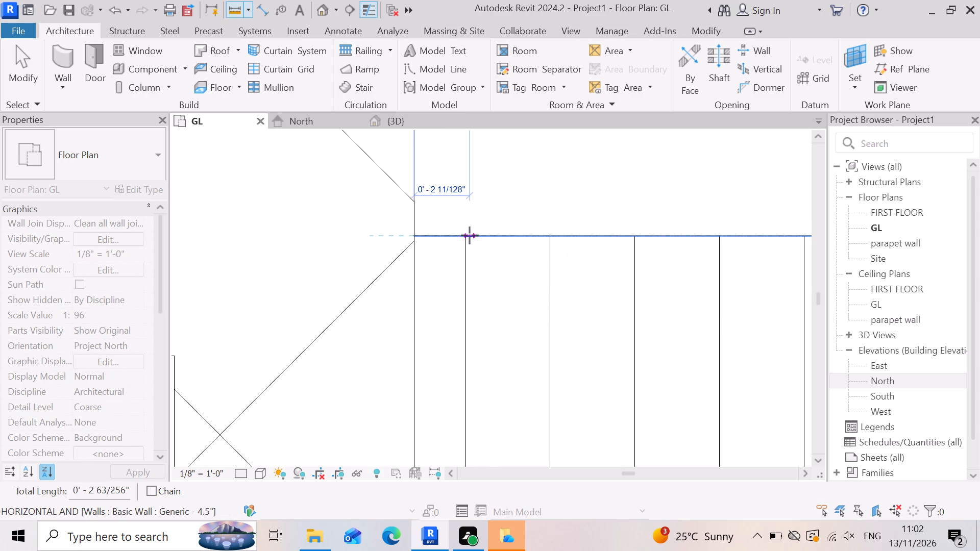
left_click(470, 235)
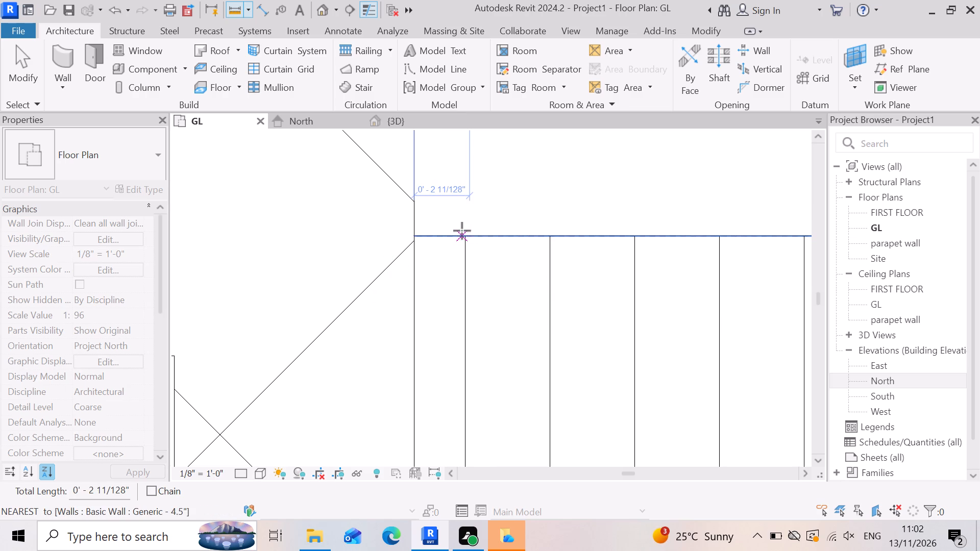
key("Escape")
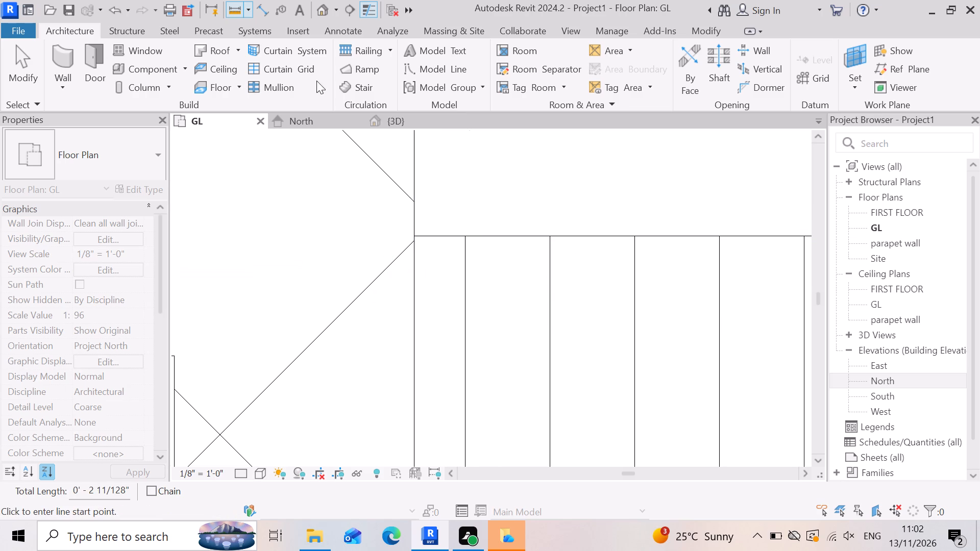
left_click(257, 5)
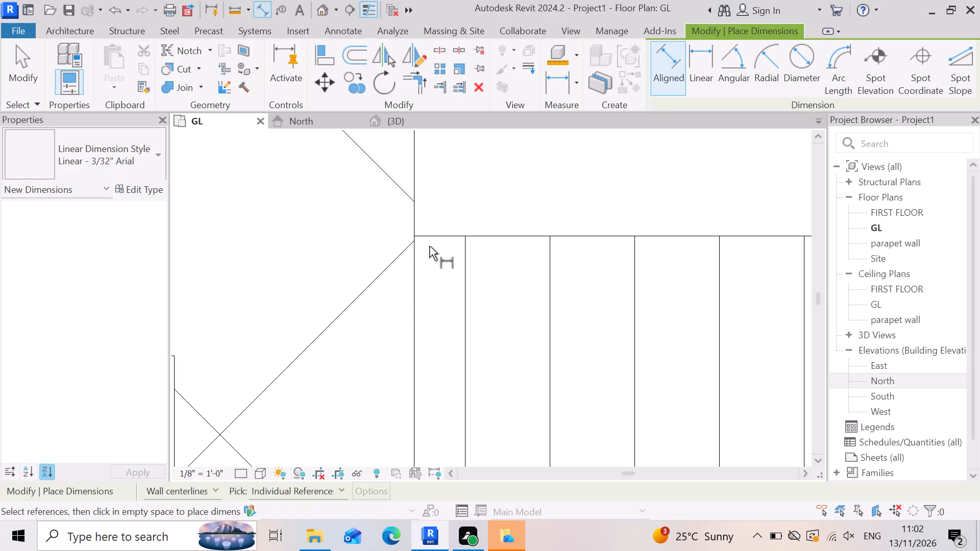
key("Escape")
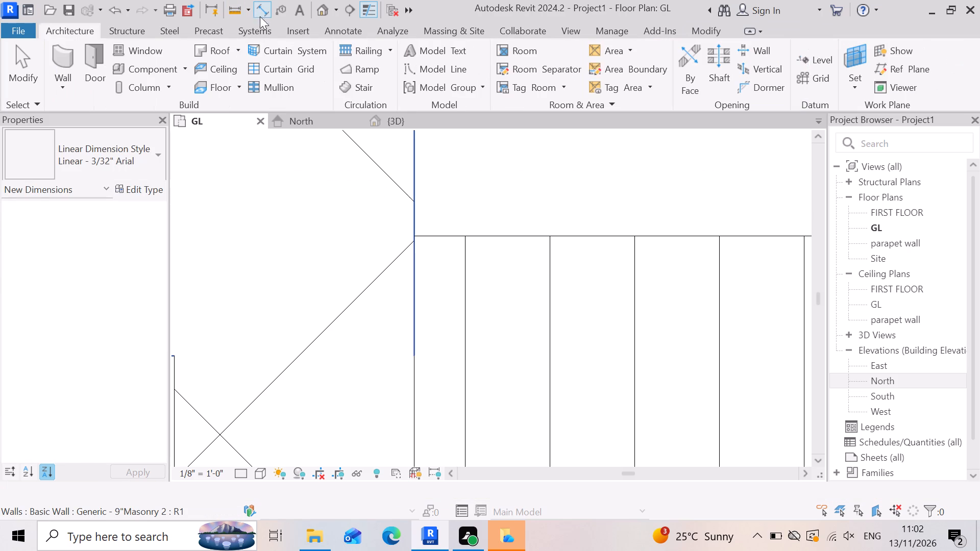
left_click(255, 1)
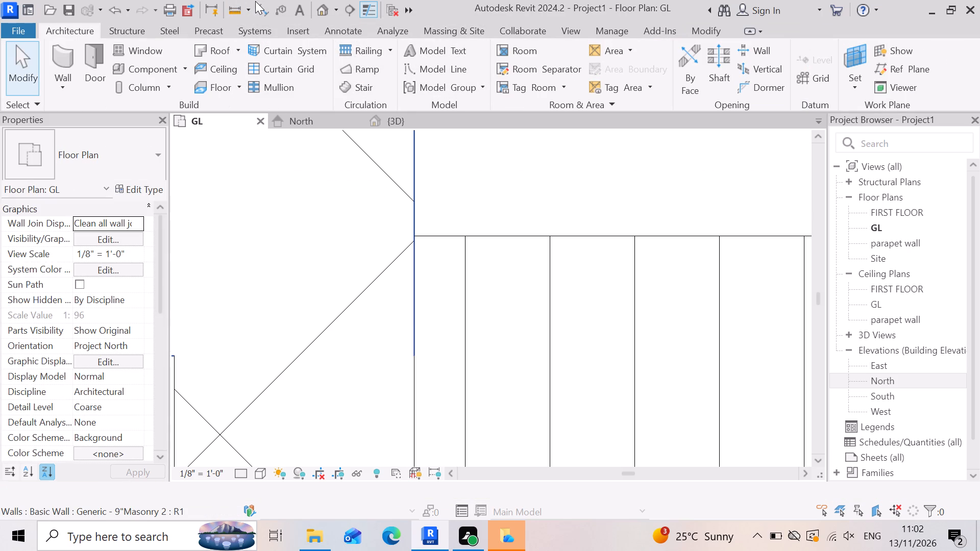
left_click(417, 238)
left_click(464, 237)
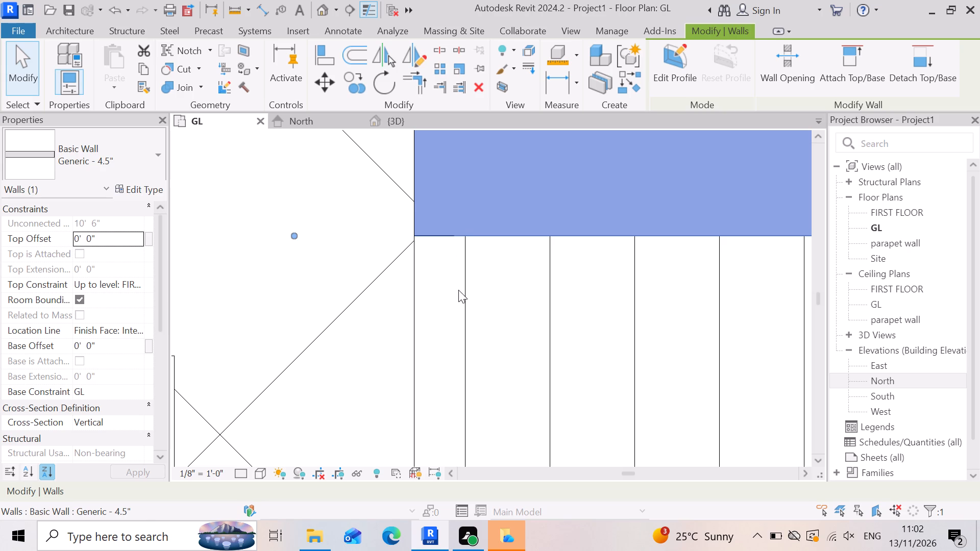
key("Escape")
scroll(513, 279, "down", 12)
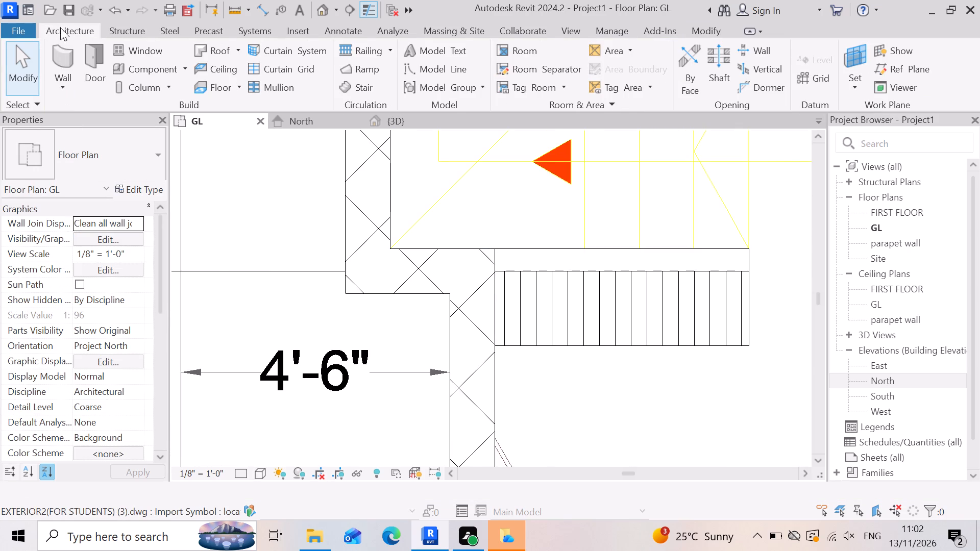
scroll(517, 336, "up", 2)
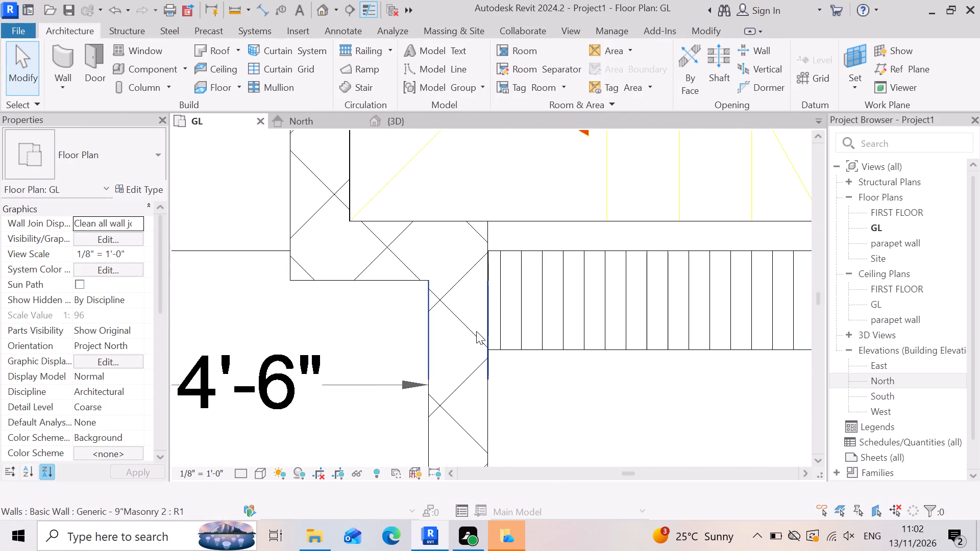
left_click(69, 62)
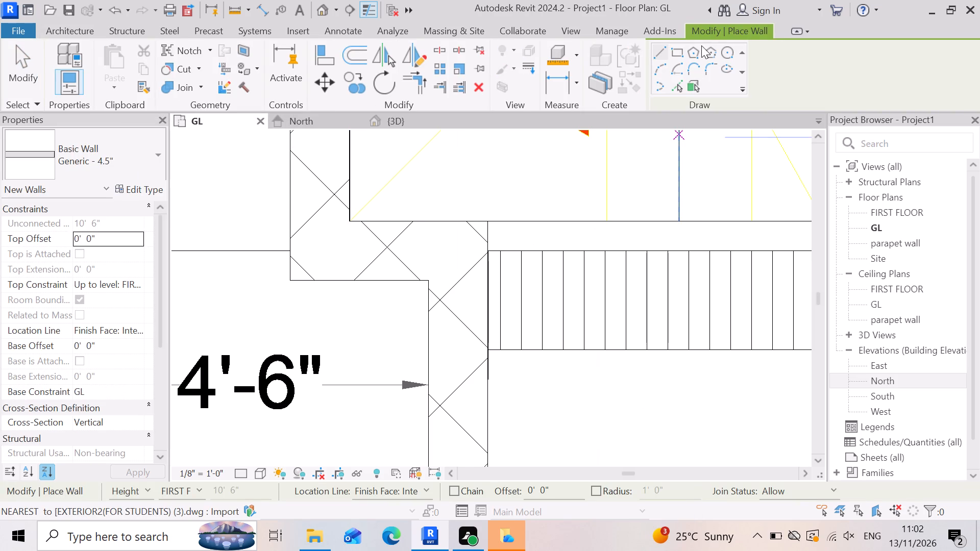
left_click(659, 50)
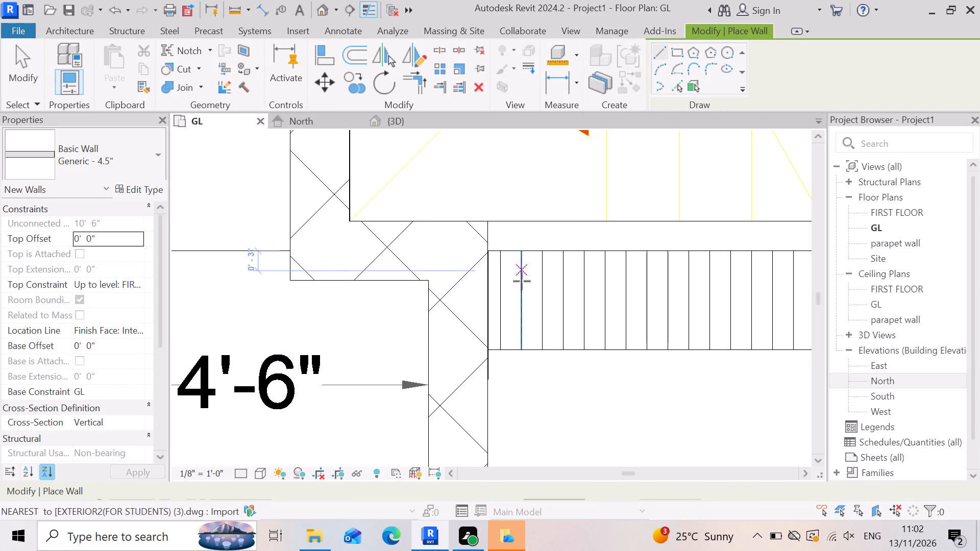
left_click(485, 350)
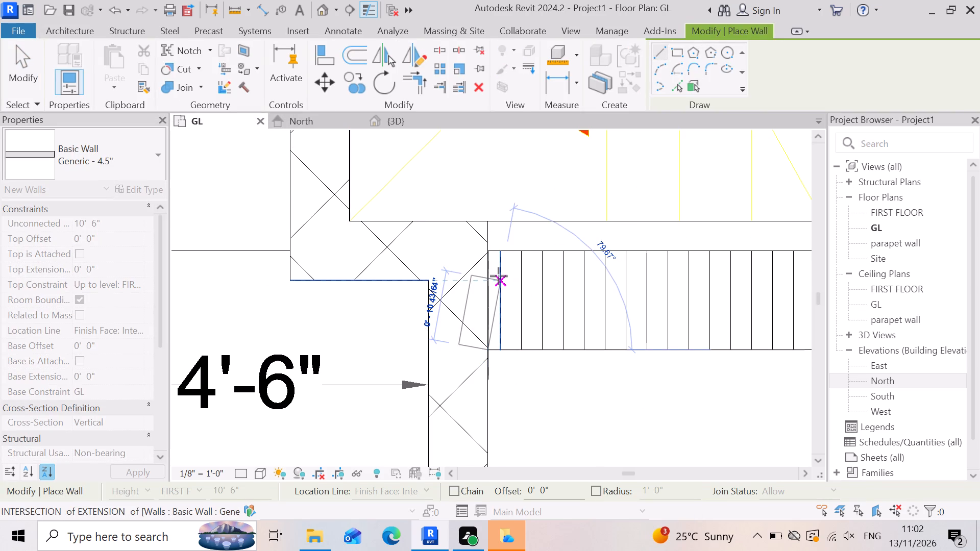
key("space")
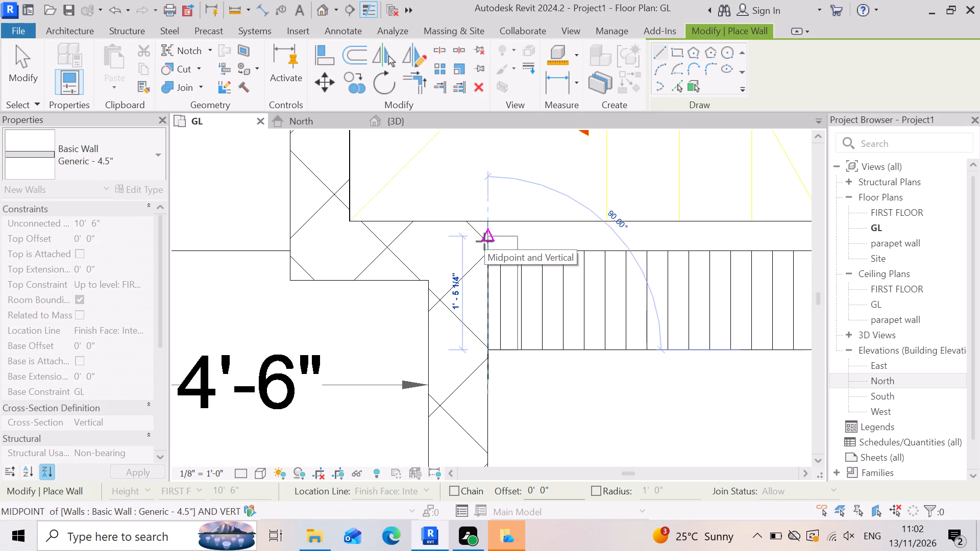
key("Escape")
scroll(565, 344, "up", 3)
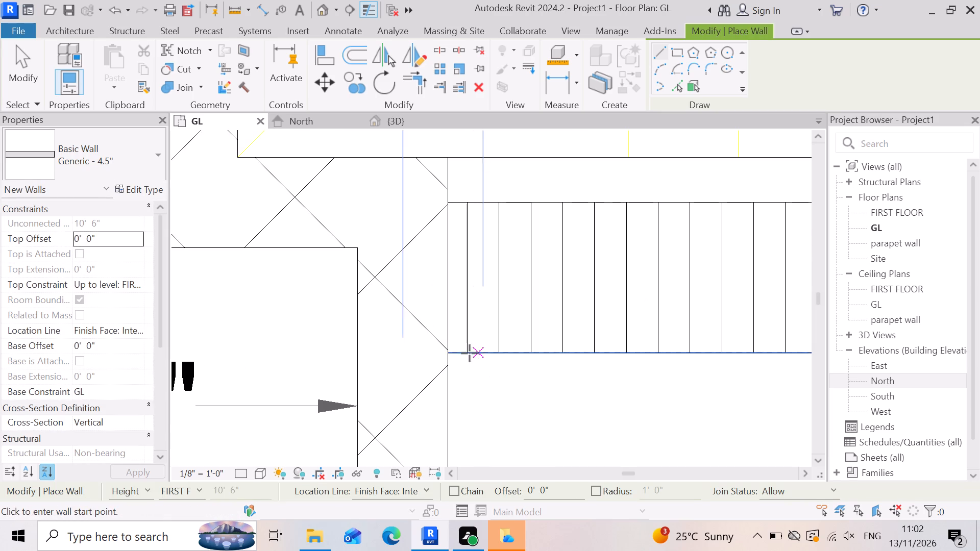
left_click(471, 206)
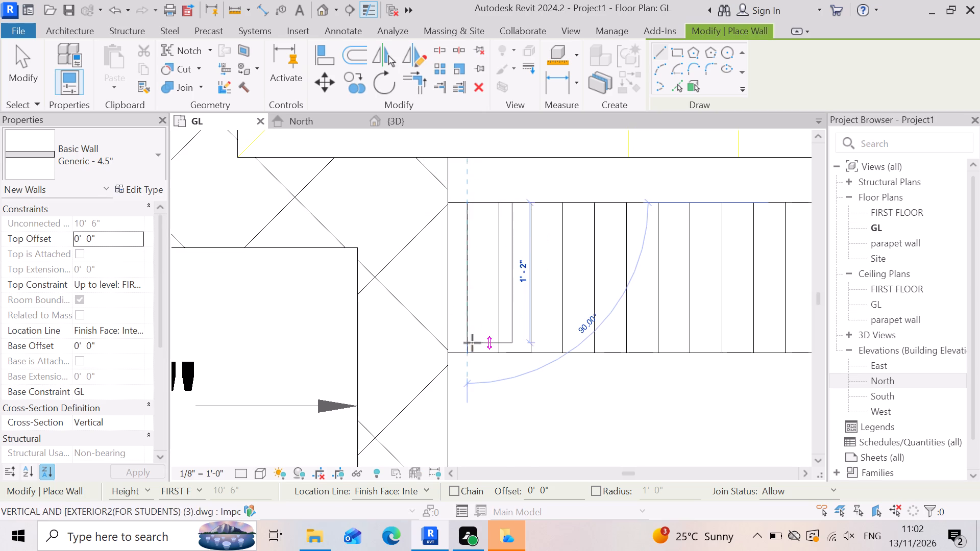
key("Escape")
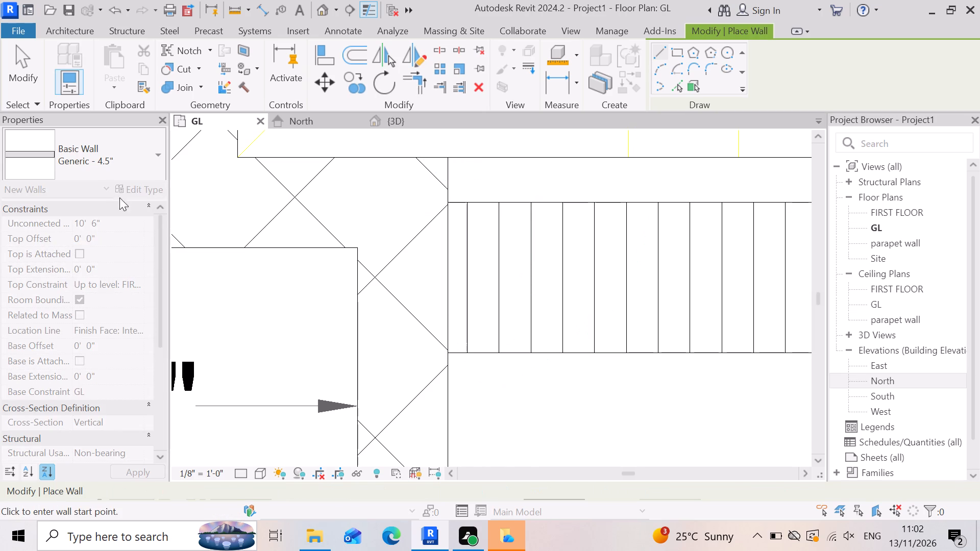
Measure again from the masonry wall's face to the hatched strip's first vertical line, along the new 4.5" wall's lower face.
left_click(231, 8)
scroll(497, 215, "up", 4)
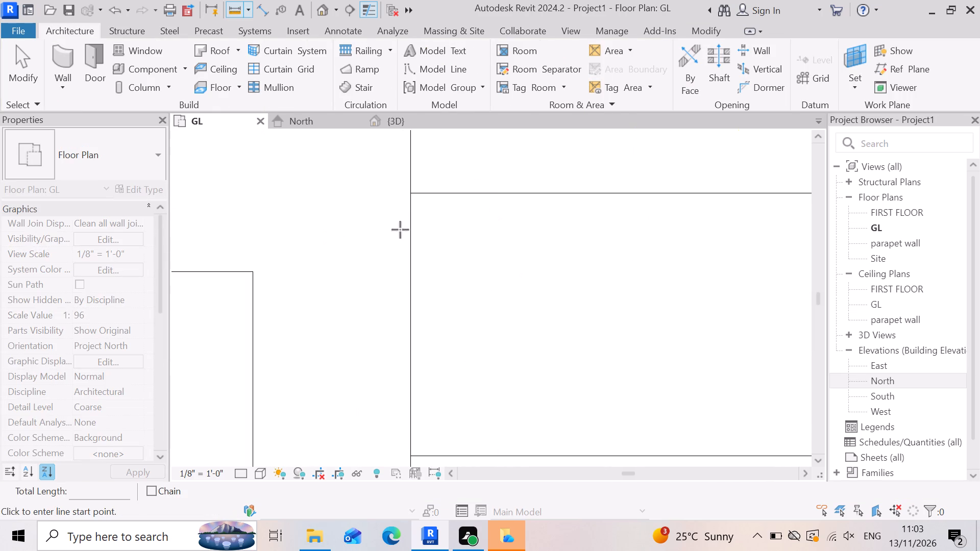
left_click(409, 195)
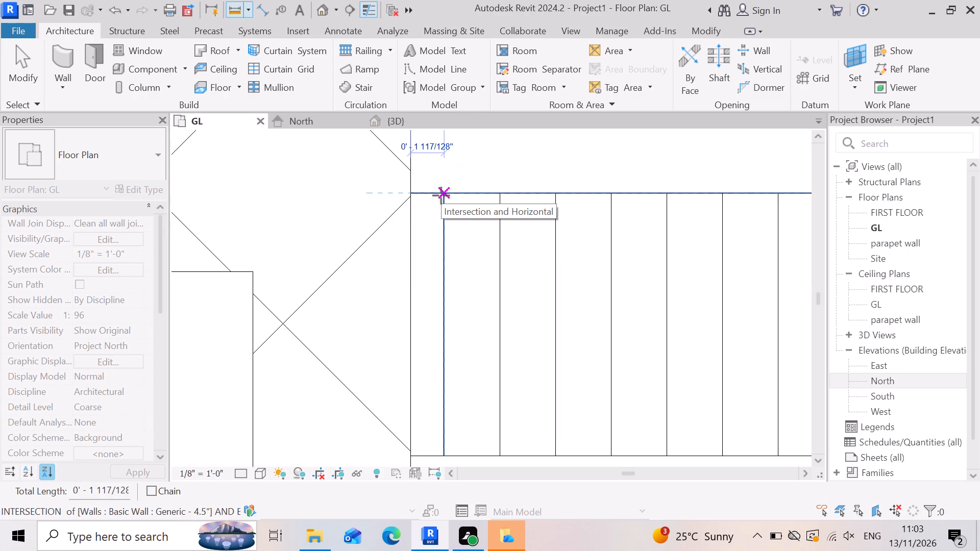
key("Escape")
scroll(493, 191, "down", 7)
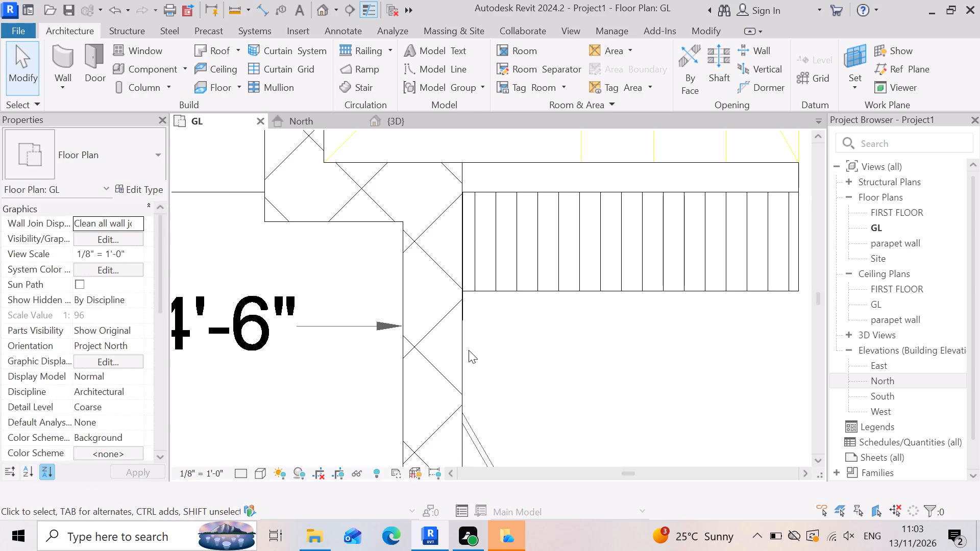
scroll(462, 344, "down", 2)
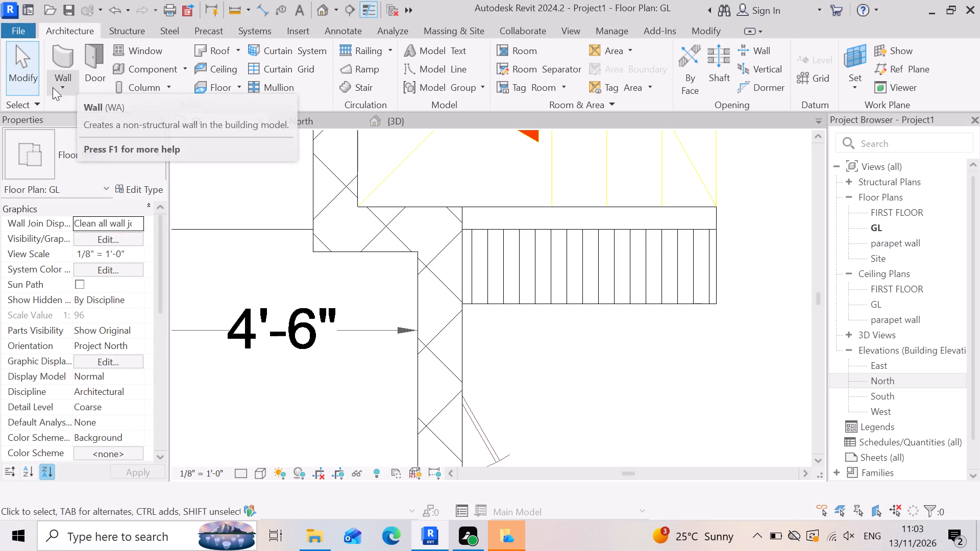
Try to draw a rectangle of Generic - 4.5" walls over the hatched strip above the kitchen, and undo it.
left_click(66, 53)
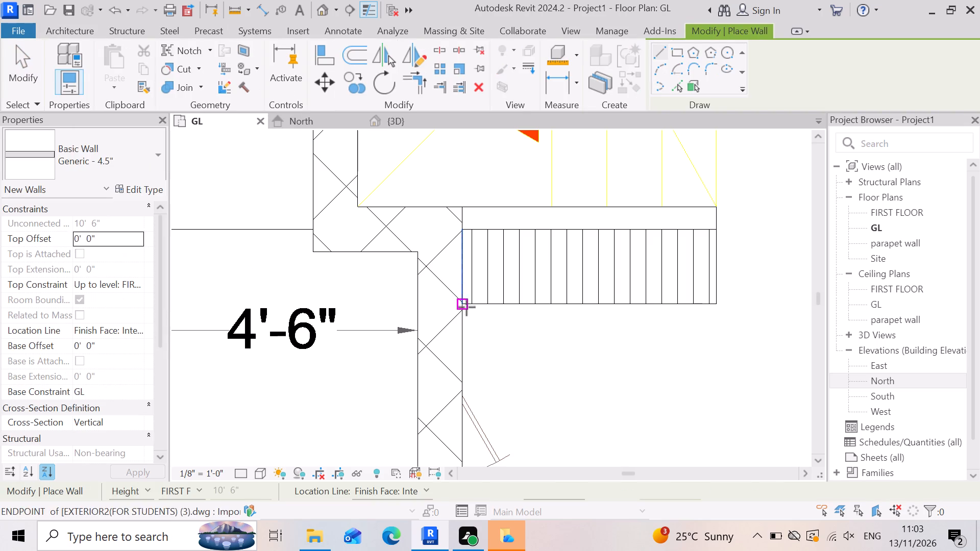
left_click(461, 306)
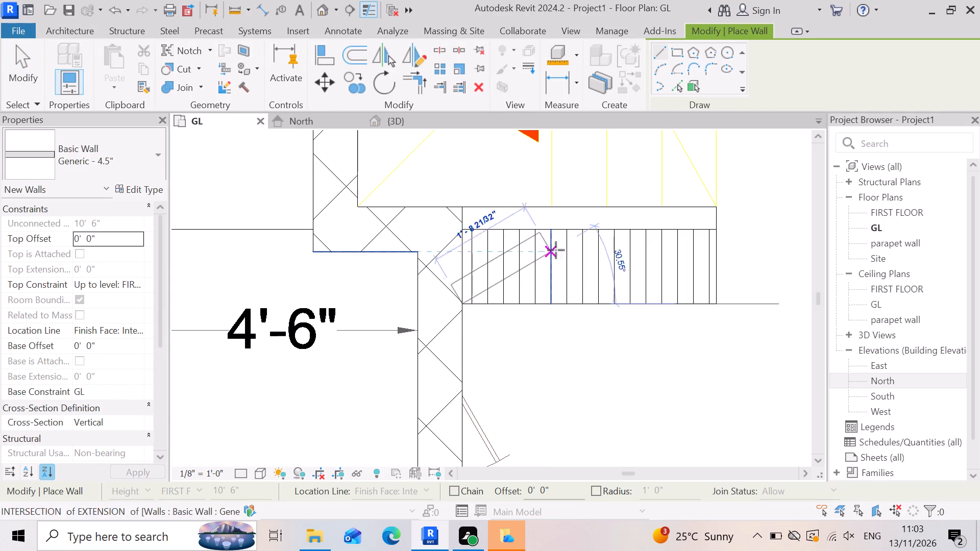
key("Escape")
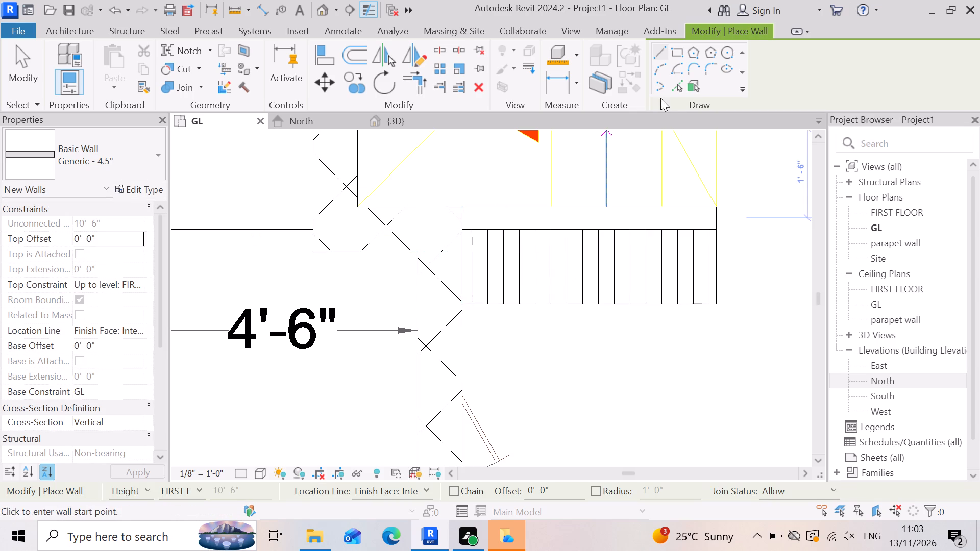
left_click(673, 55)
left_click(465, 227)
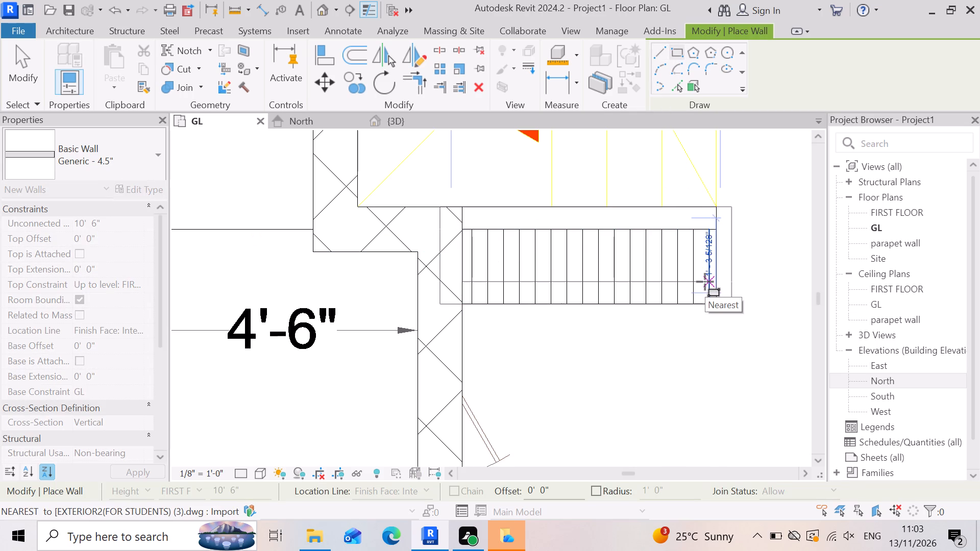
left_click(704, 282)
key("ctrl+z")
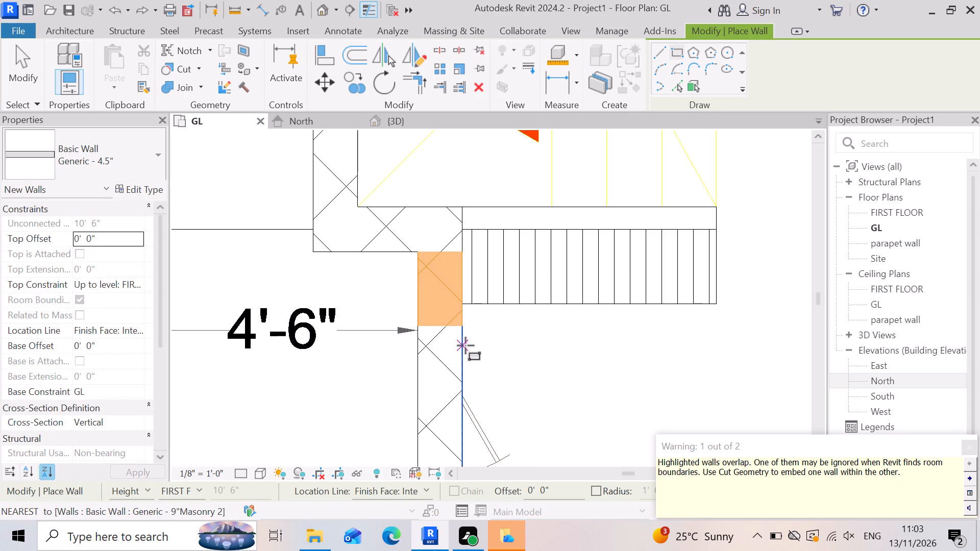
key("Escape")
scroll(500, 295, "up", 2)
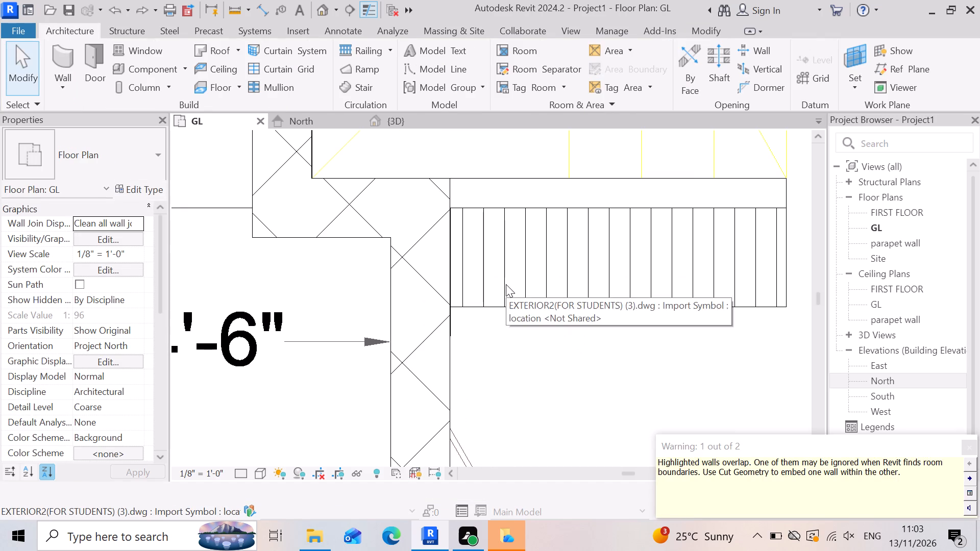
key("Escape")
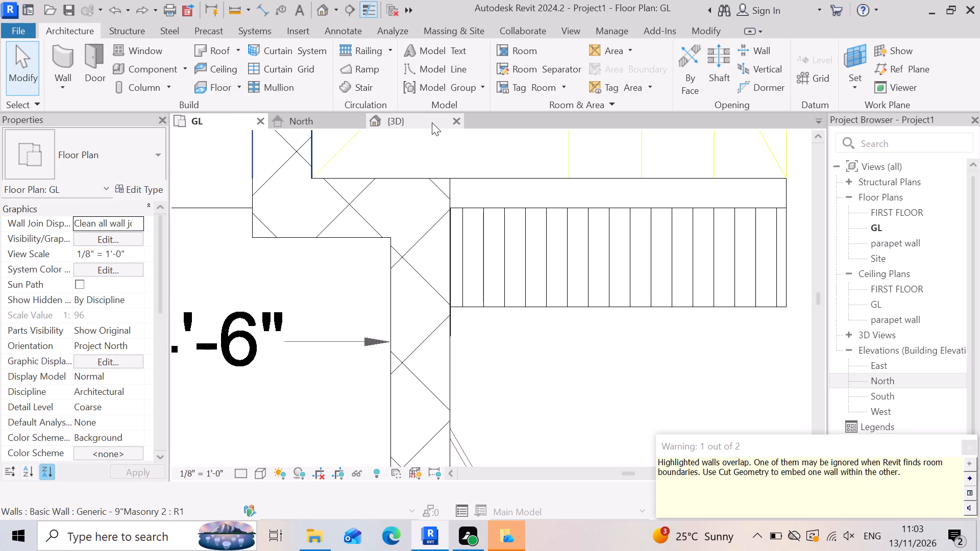
In the 3D view, set the top offset of the short Generic - 4.5" wall near the masonry corner to -6".
left_click(424, 102)
left_click(428, 111)
left_click(423, 121)
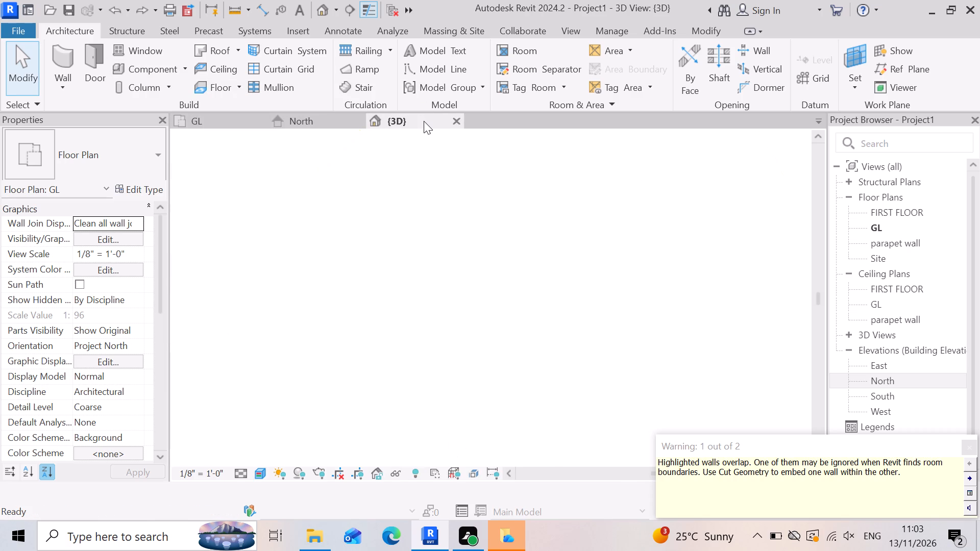
scroll(730, 300, "down", 3)
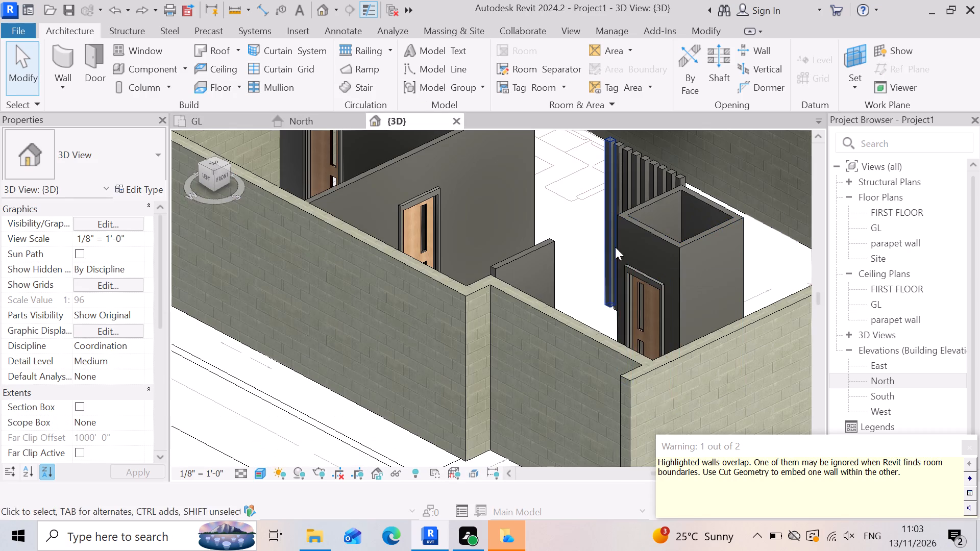
scroll(708, 278, "up", 1)
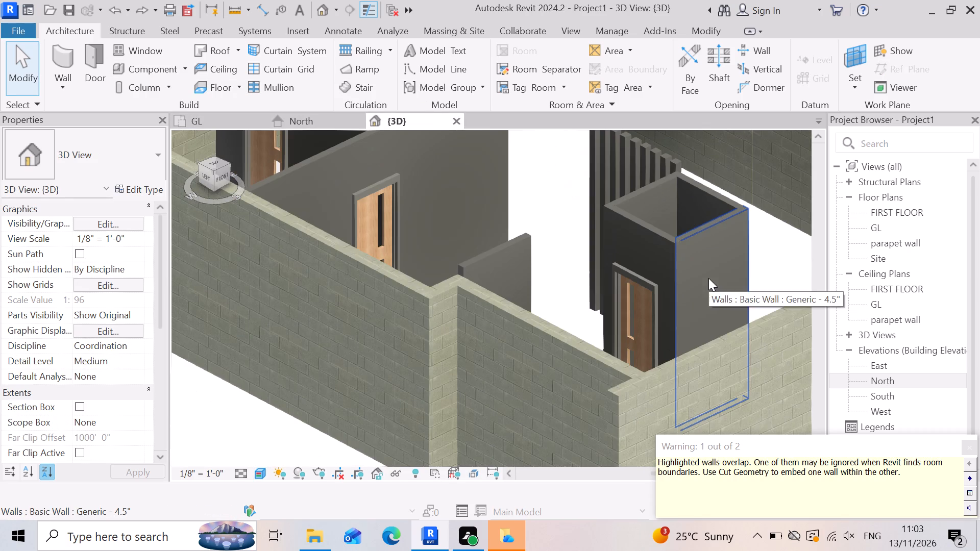
scroll(716, 279, "down", 1)
scroll(570, 292, "up", 1)
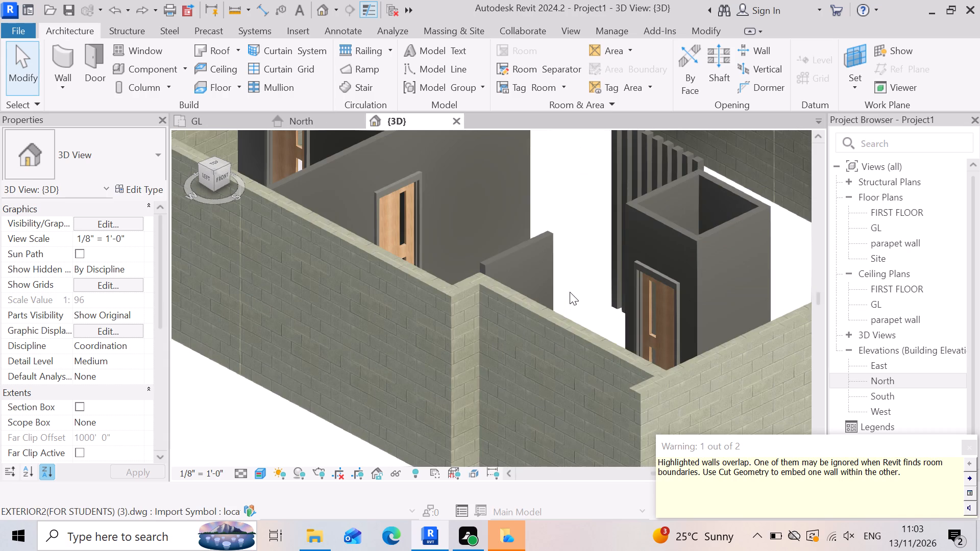
scroll(537, 302, "up", 2)
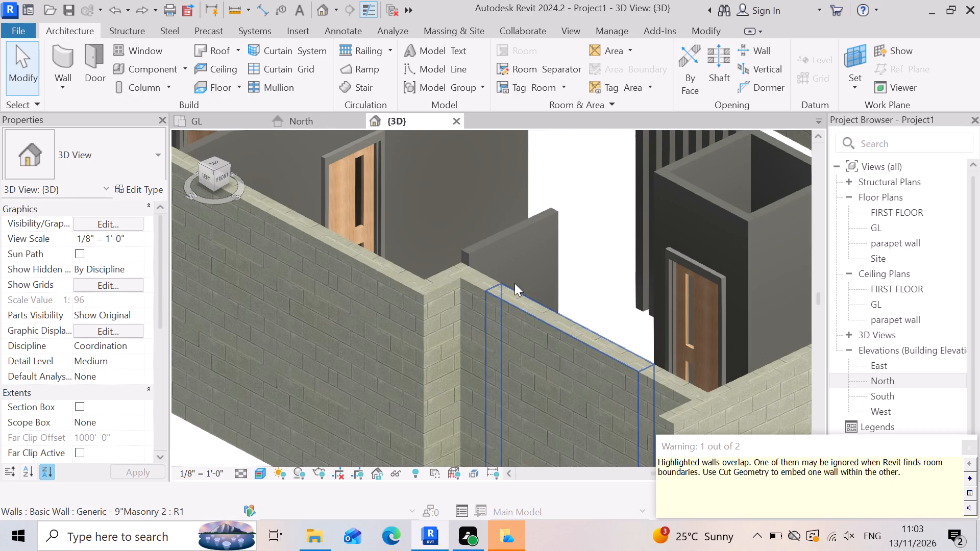
left_click(493, 252)
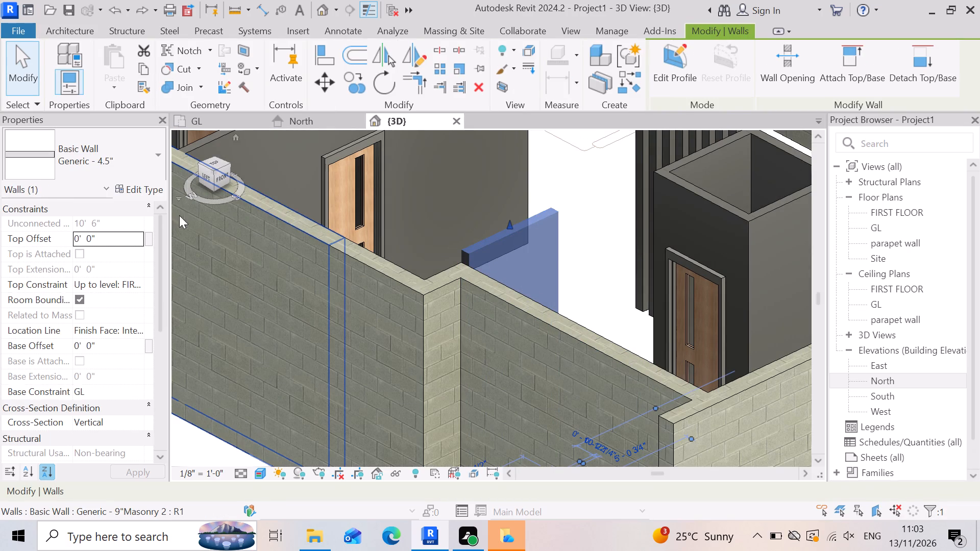
left_click(126, 237)
type("-6")
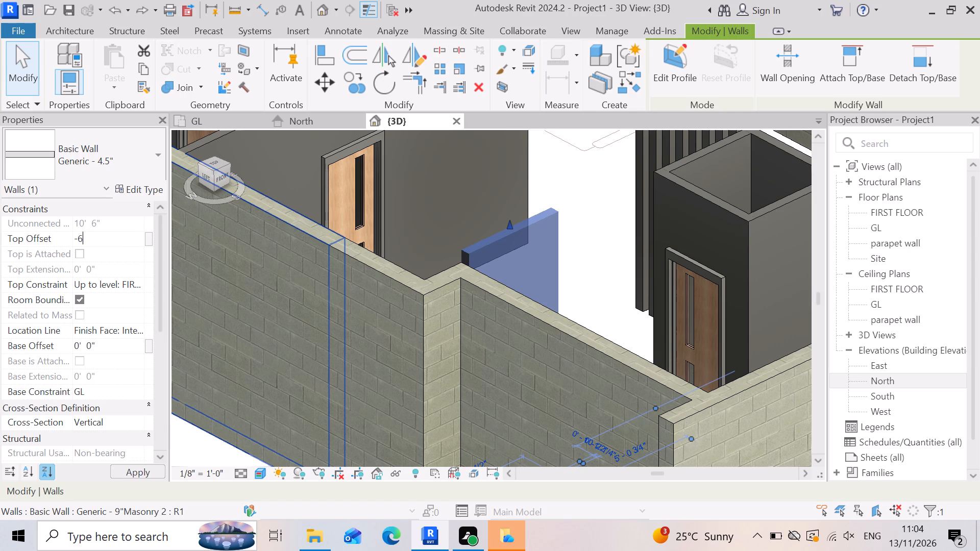
key("shift+quotedbl")
key("Return")
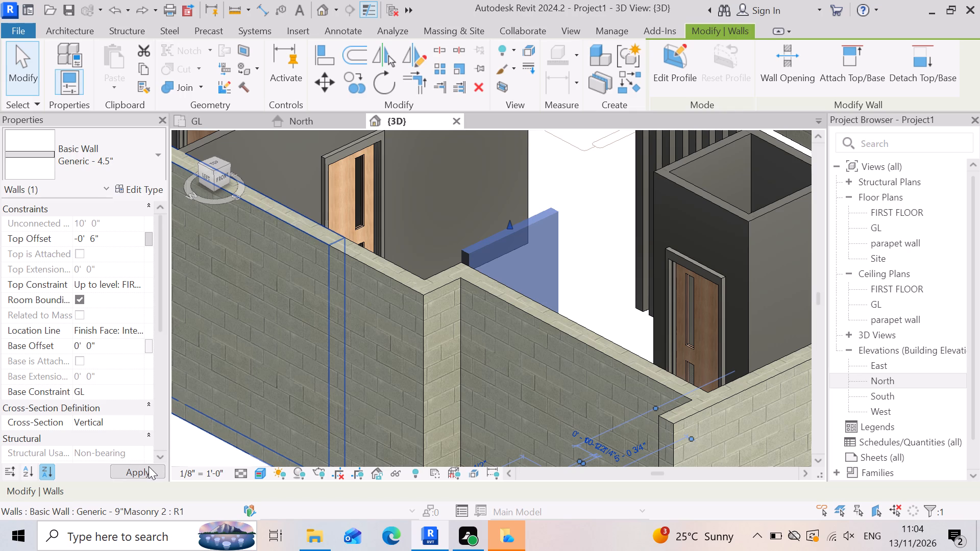
left_click(145, 467)
scroll(455, 249, "down", 3)
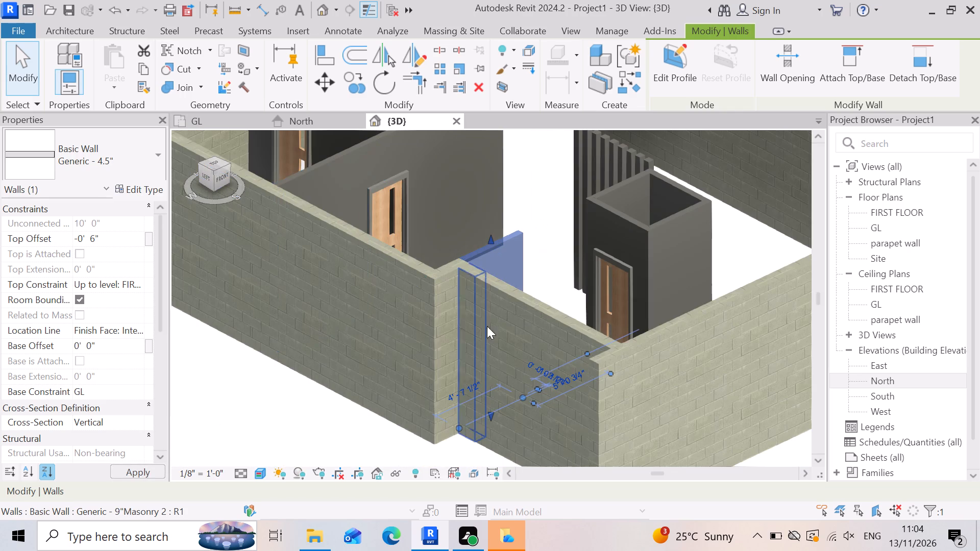
key("Escape")
Examine the short 4.5" wall, the adjoining masonry walls and the puja room door in the 3D view.
scroll(546, 285, "up", 2)
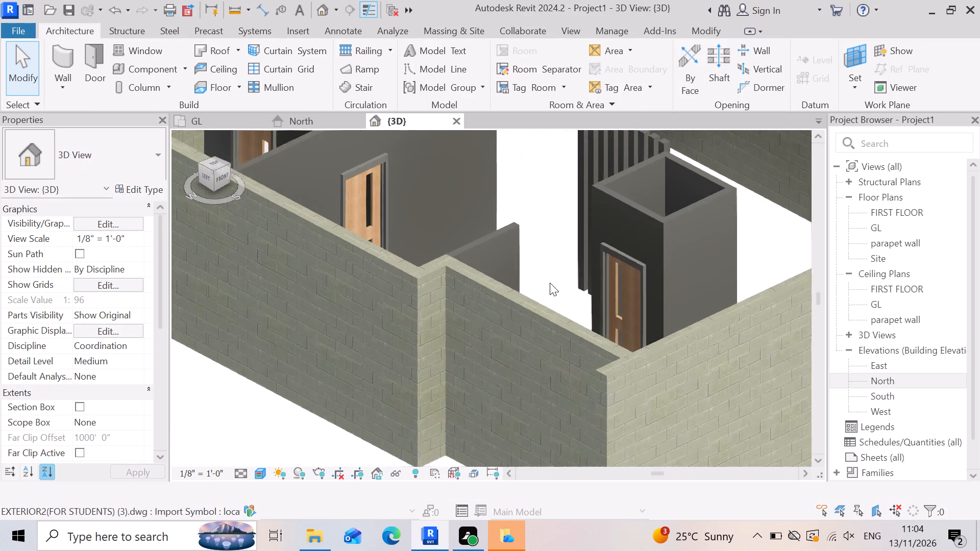
scroll(751, 297, "up", 3)
scroll(563, 329, "down", 3)
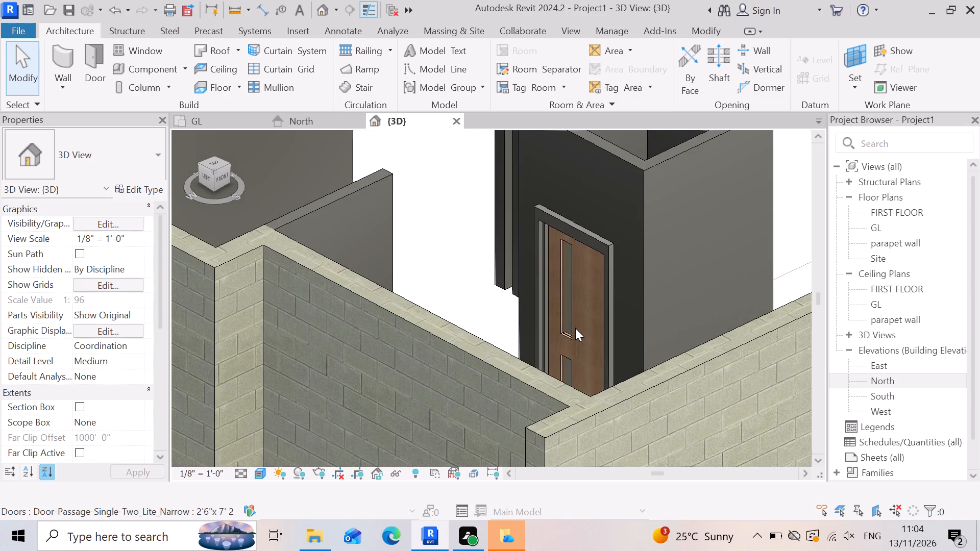
scroll(536, 359, "up", 1)
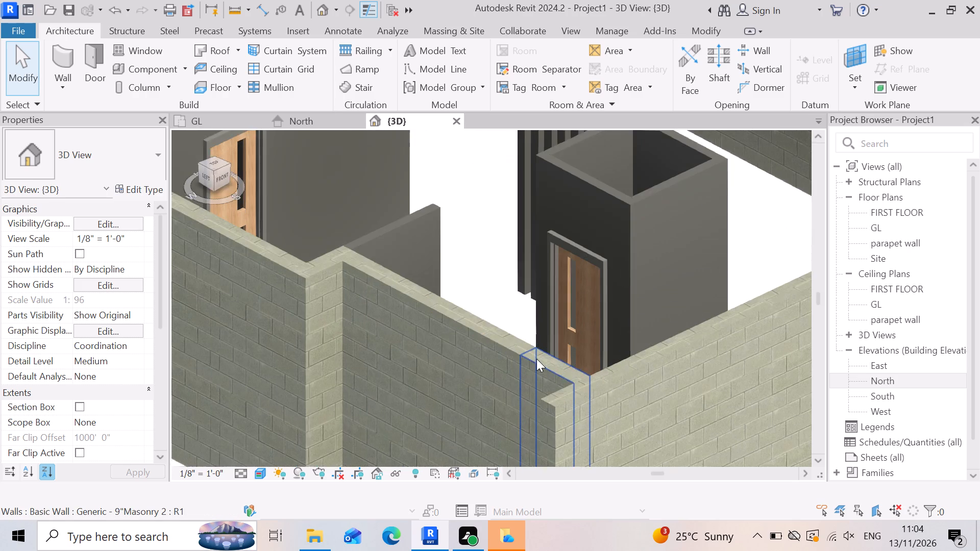
scroll(536, 359, "up", 1)
scroll(378, 308, "up", 2)
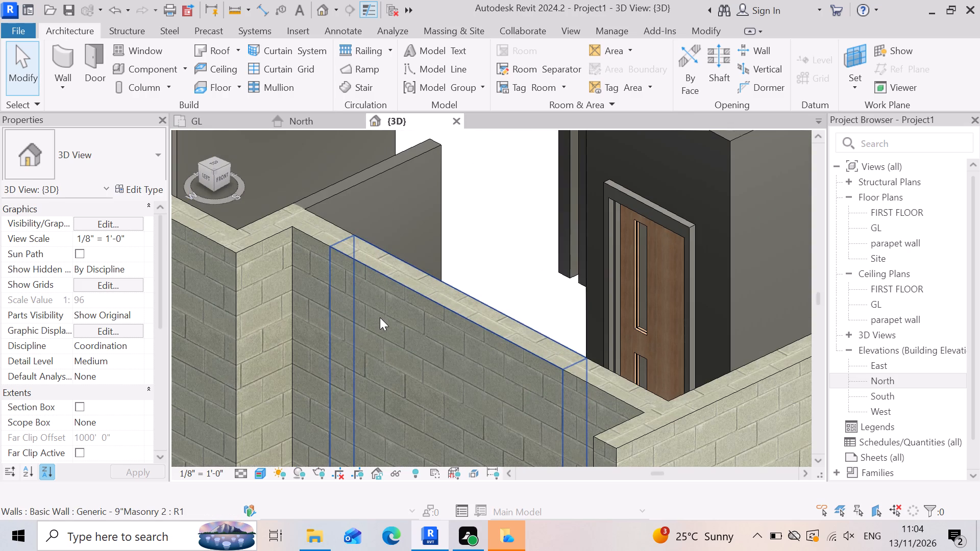
scroll(409, 290, "down", 2)
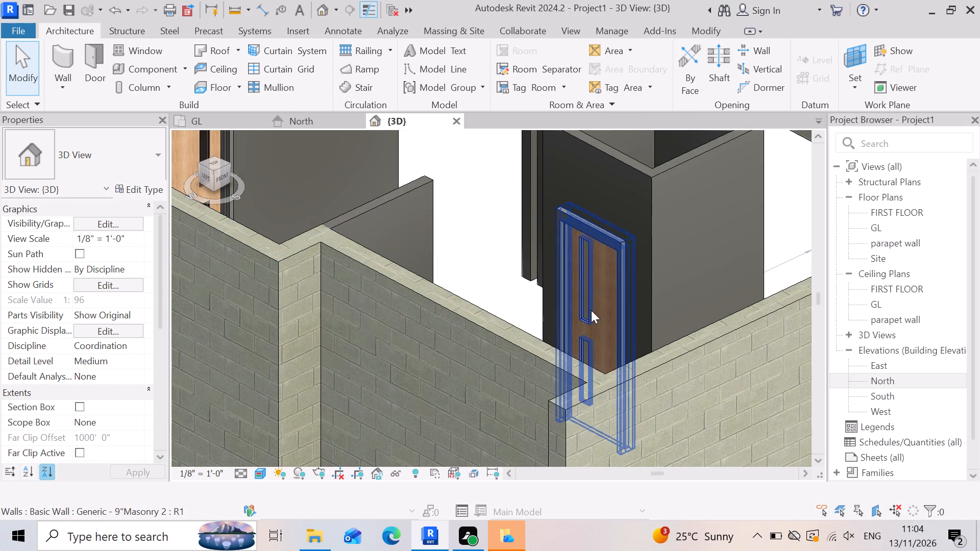
scroll(591, 310, "down", 3)
On the GL floor plan, place a Two_Lite_Narrow 2'6"x 7' 2 passage door in the utility–kitchen masonry wall, over the CAD door symbol.
left_click(232, 128)
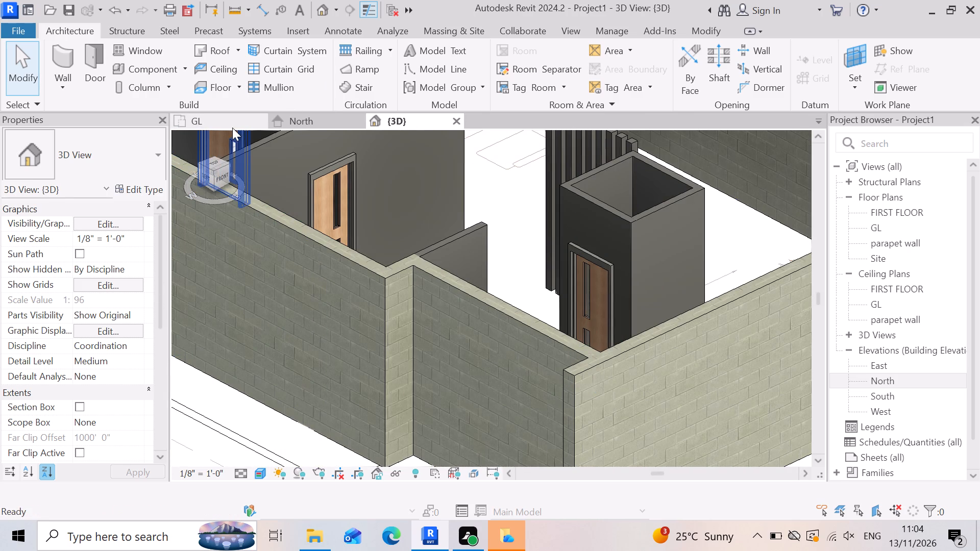
scroll(499, 313, "down", 16)
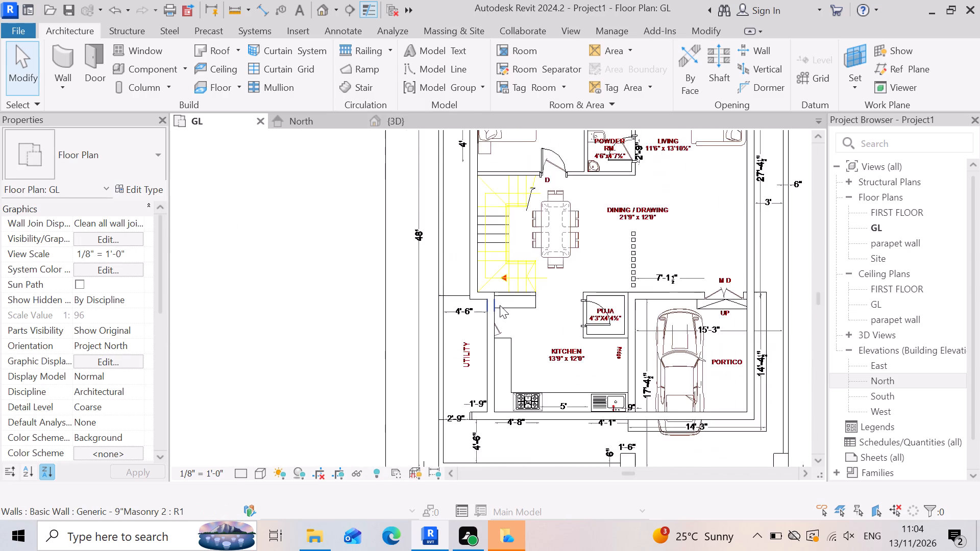
scroll(509, 343, "up", 8)
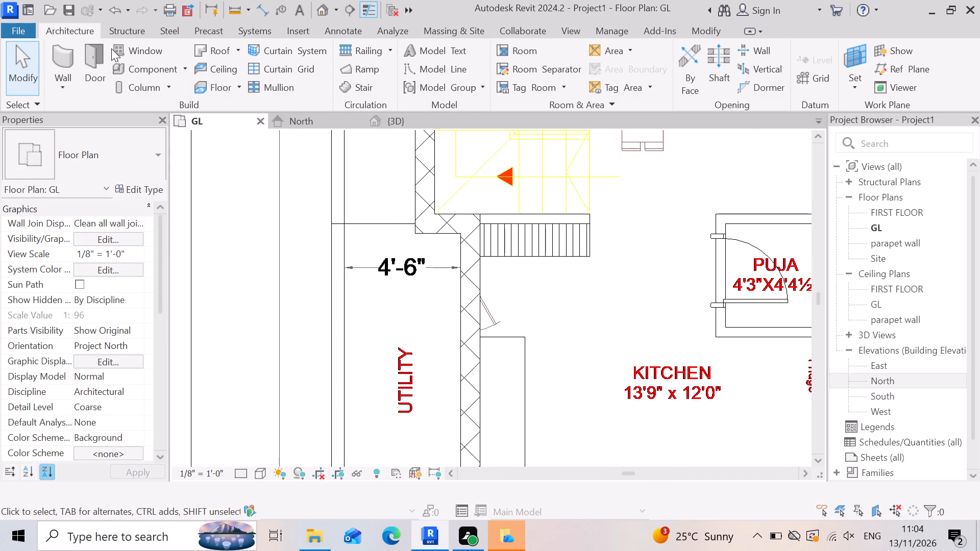
left_click(89, 61)
scroll(525, 322, "up", 3)
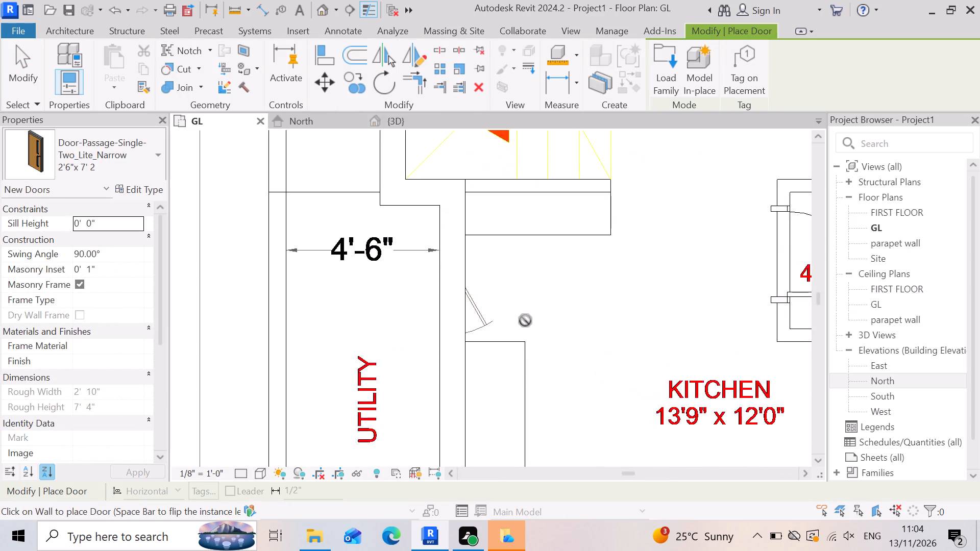
scroll(525, 320, "up", 2)
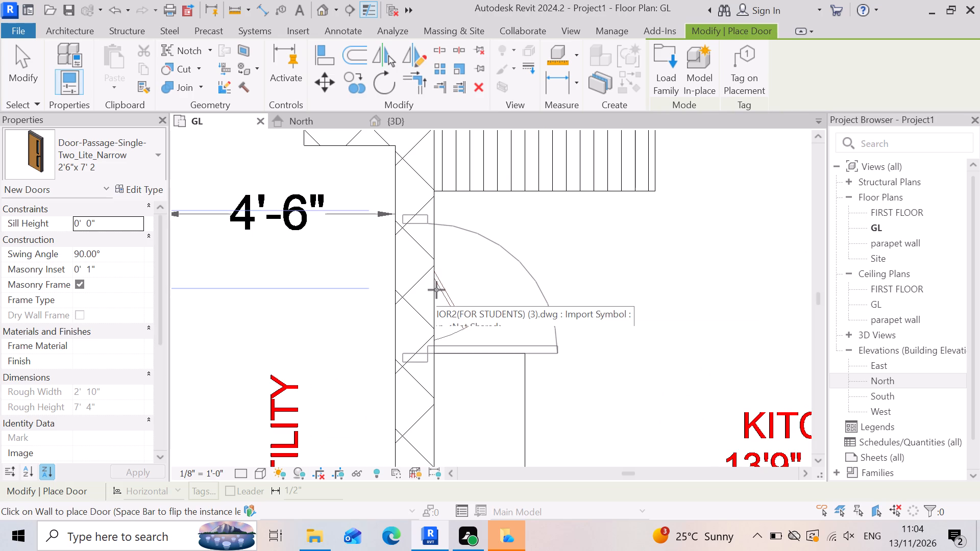
left_click(436, 290)
scroll(556, 334, "down", 3)
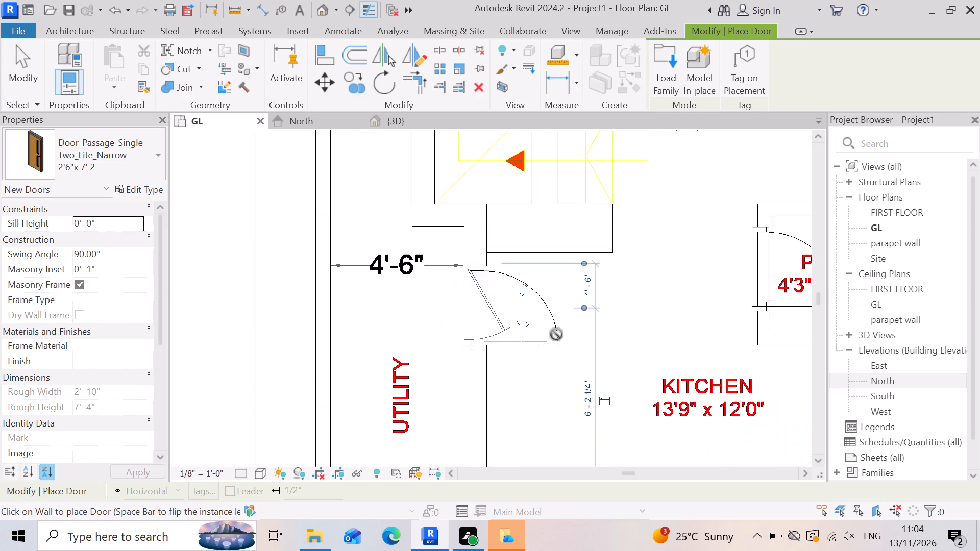
Look over the GL floor plan around the kitchen, portico and main door with the door tool active.
scroll(556, 334, "down", 3)
scroll(458, 369, "down", 5)
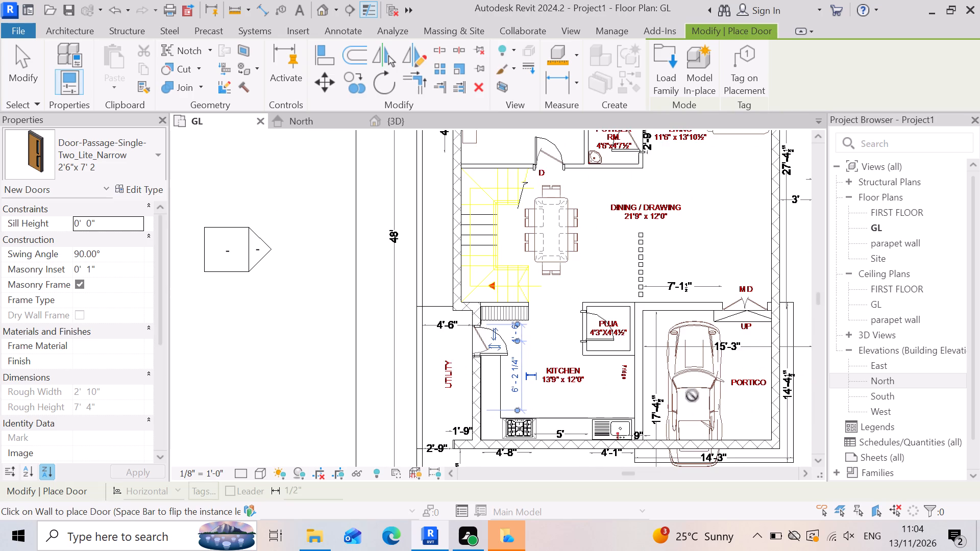
scroll(445, 355, "down", 2)
scroll(601, 415, "up", 2)
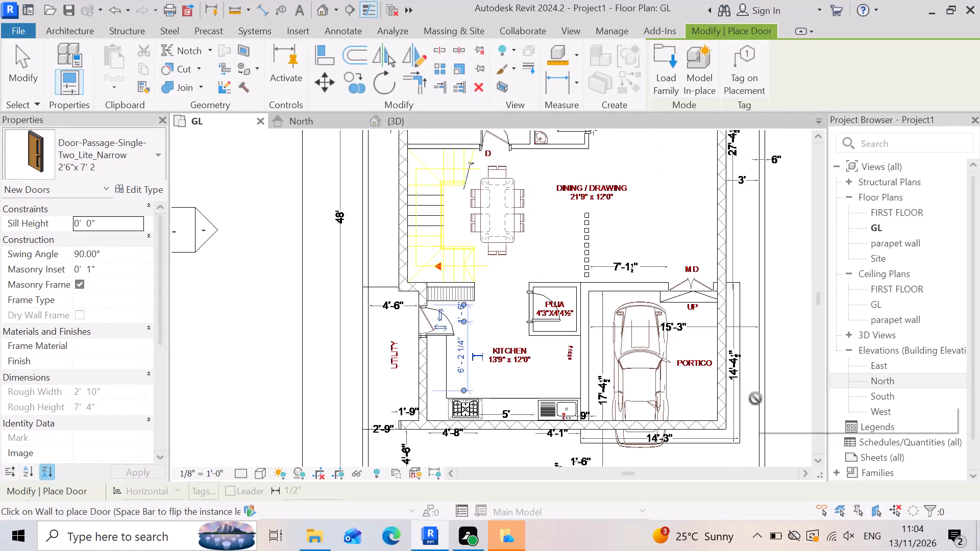
scroll(715, 404, "down", 2)
scroll(722, 335, "up", 2)
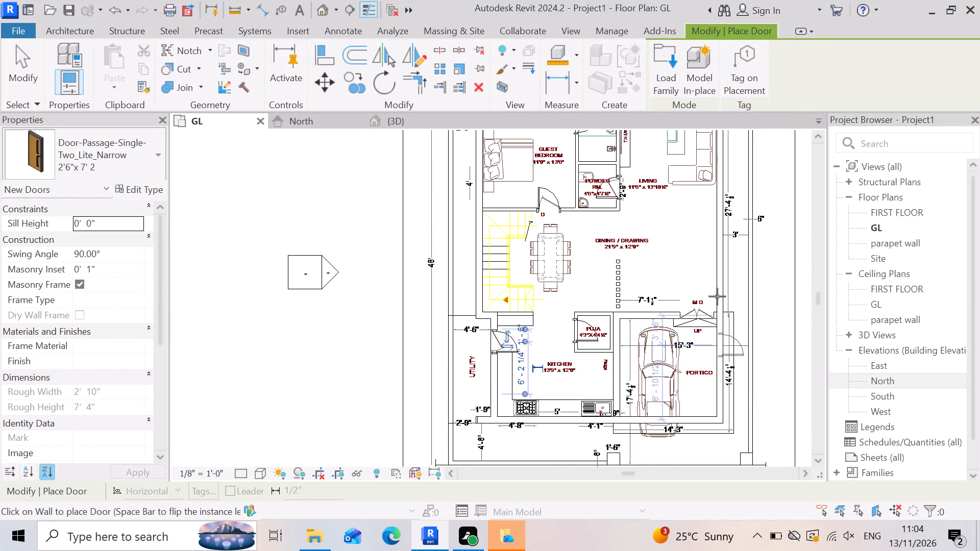
Look over the GL floor plan around the portico, living room, toilet and powder room for remaining CAD door symbols.
scroll(717, 296, "up", 6)
scroll(577, 363, "down", 10)
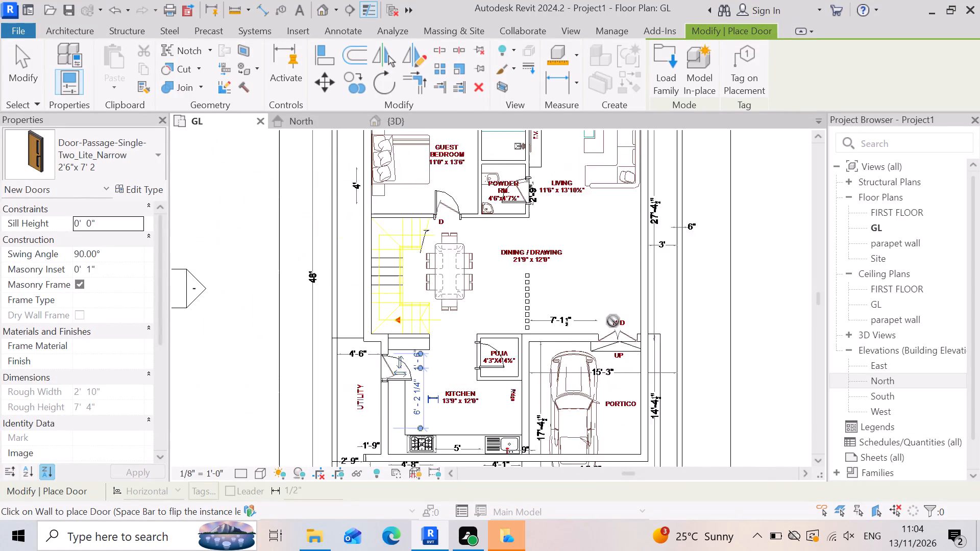
scroll(593, 438, "up", 10)
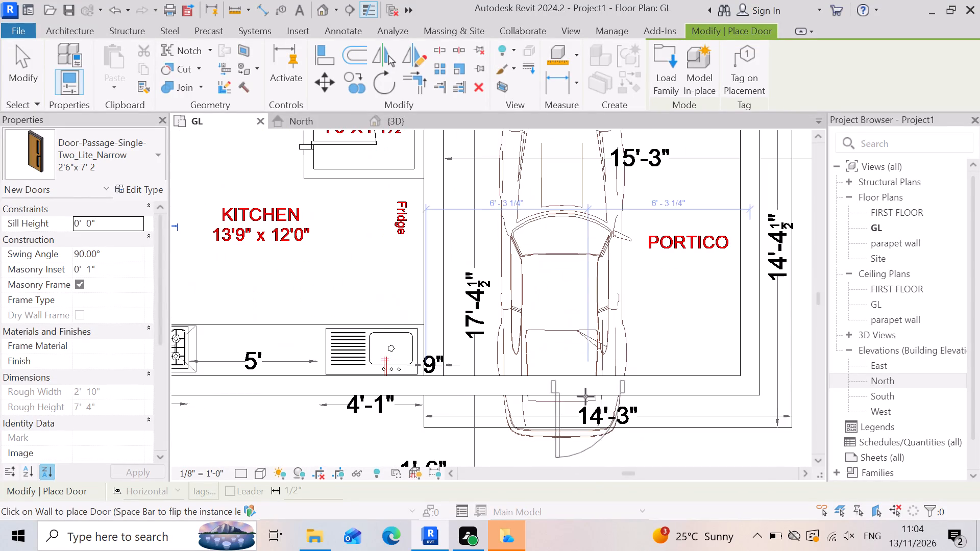
scroll(599, 444, "down", 7)
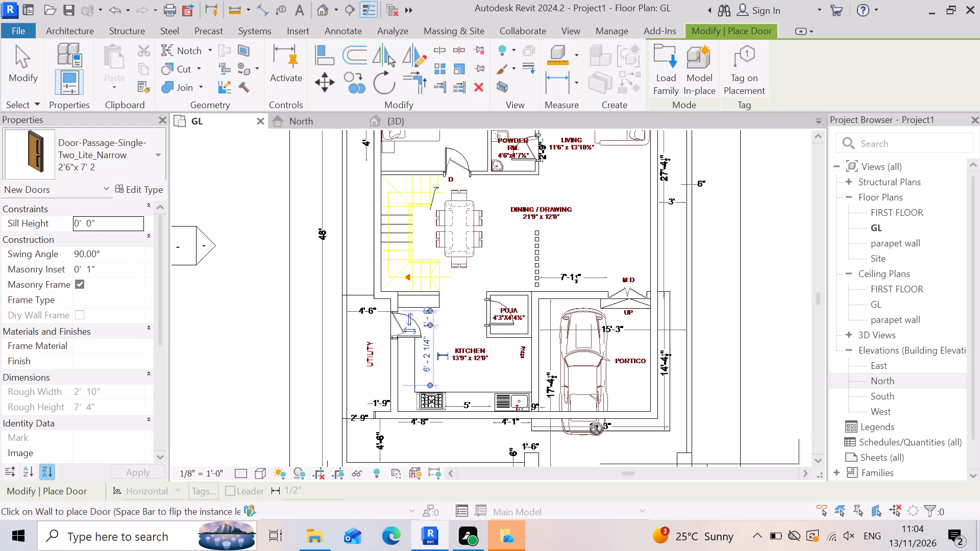
scroll(600, 431, "down", 3)
scroll(592, 160, "up", 4)
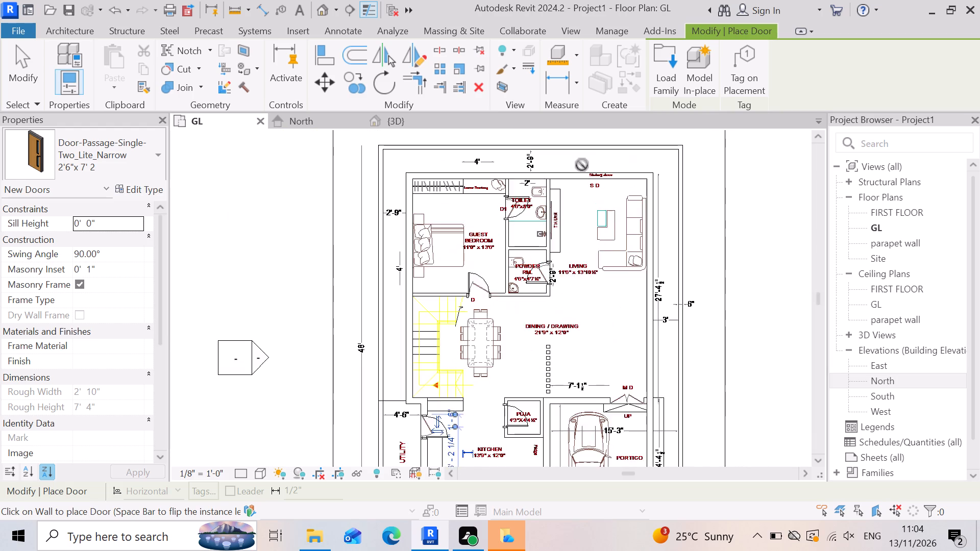
scroll(582, 165, "up", 5)
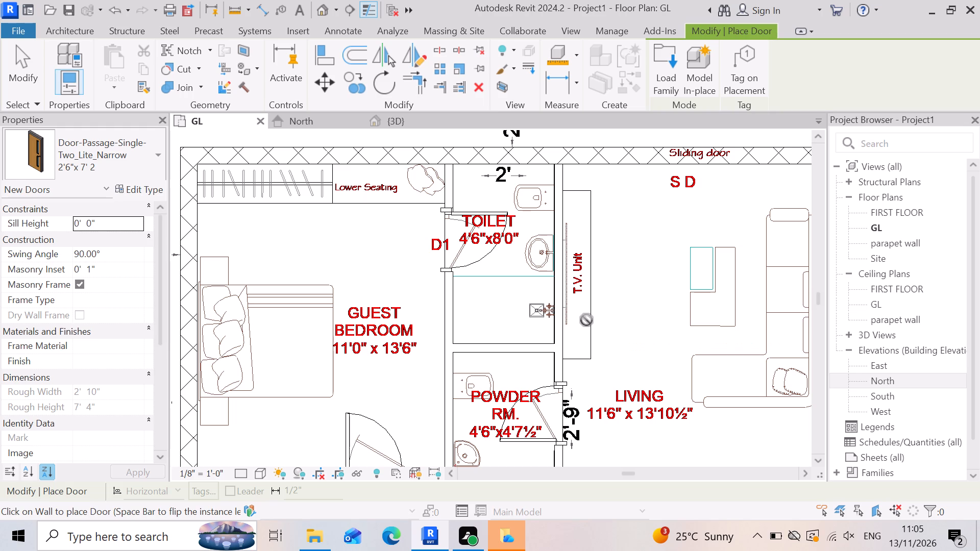
scroll(602, 328, "down", 1)
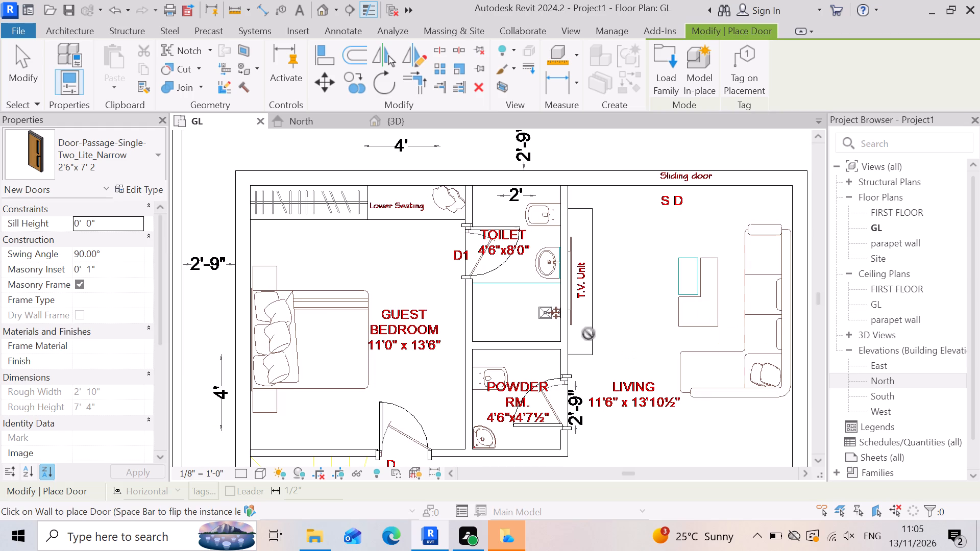
scroll(518, 341, "up", 5)
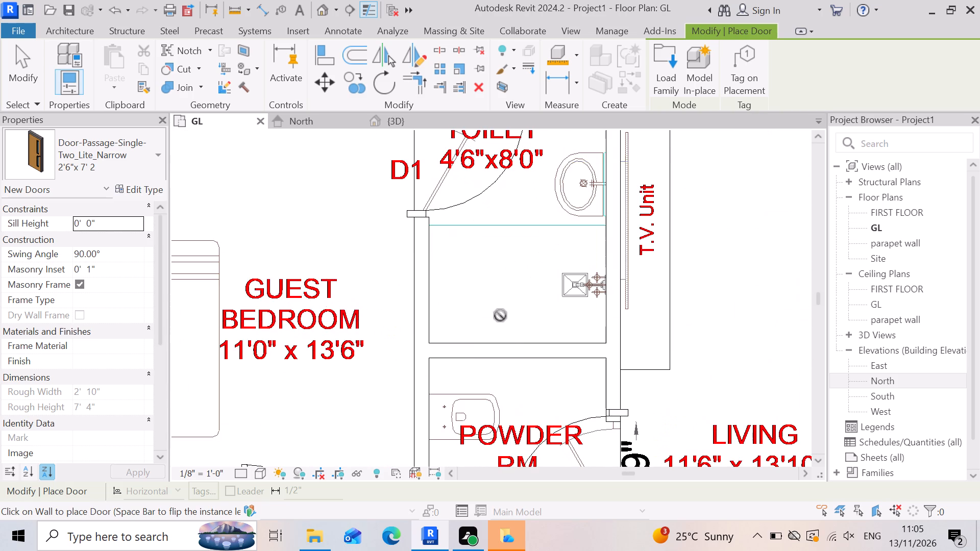
scroll(500, 315, "down", 7)
scroll(438, 331, "down", 1)
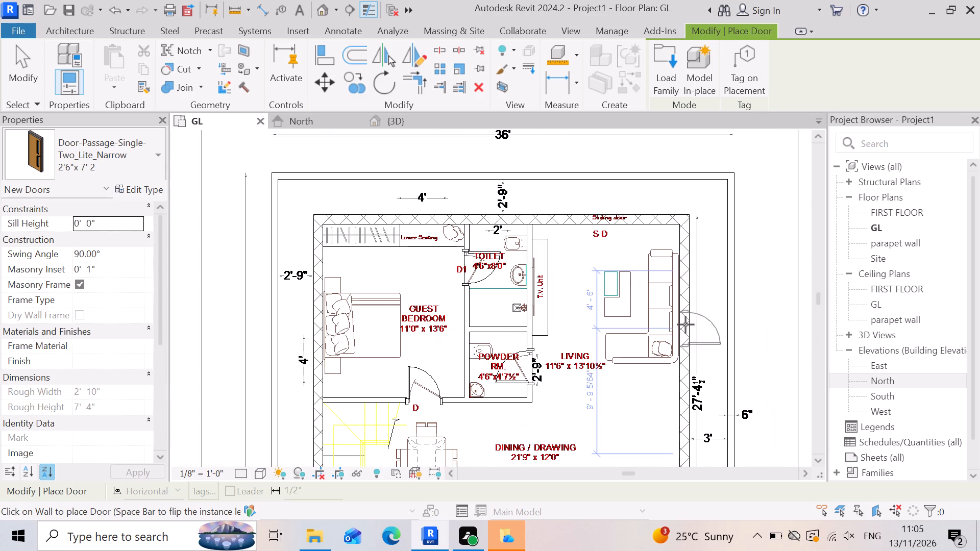
scroll(611, 280, "down", 6)
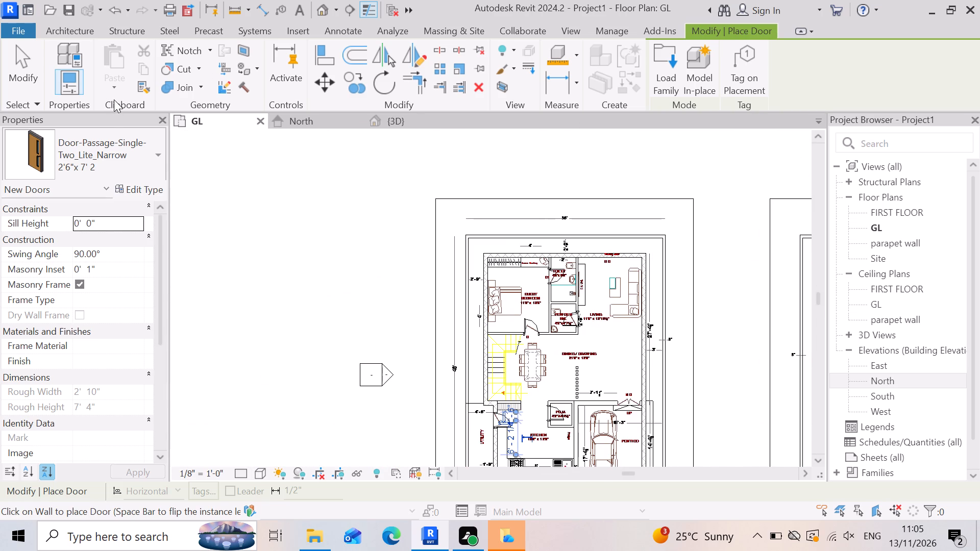
Browse the Hardware and Residential door family folders for a suitable sliding door.
left_click(75, 29)
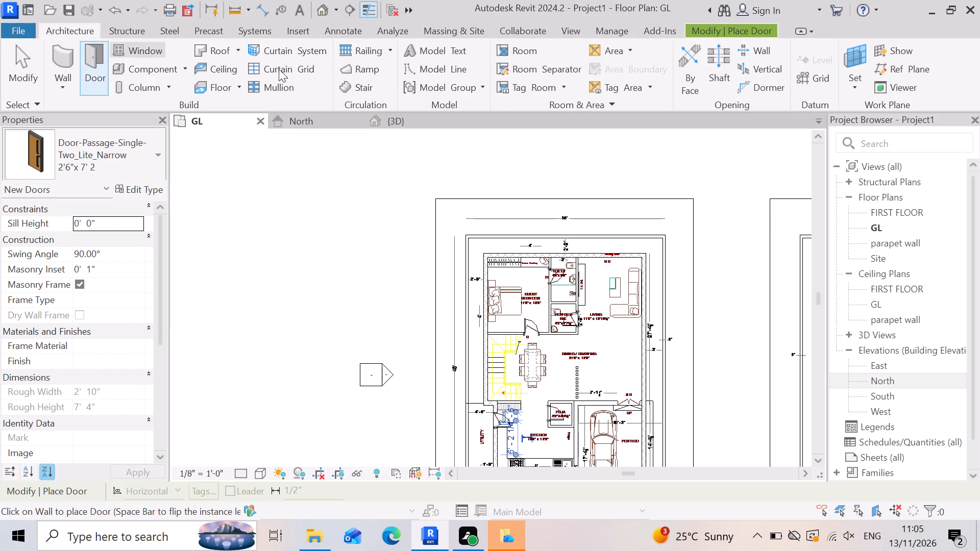
double_click(104, 69)
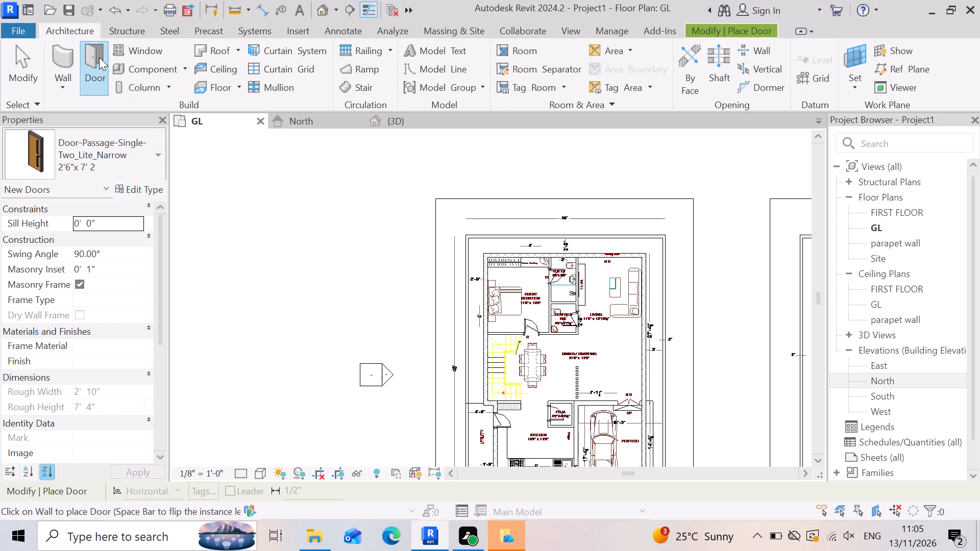
double_click(102, 55)
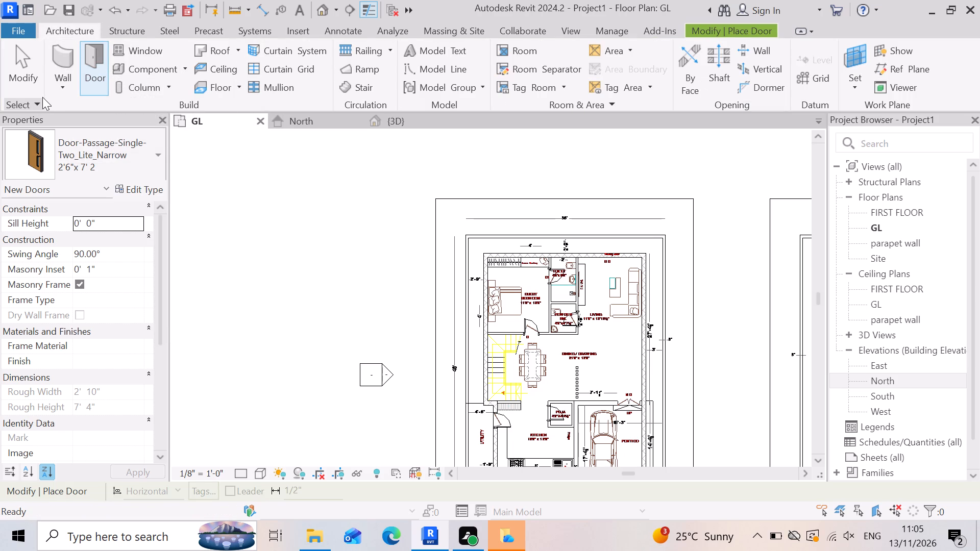
key("Escape")
triple_click(95, 51)
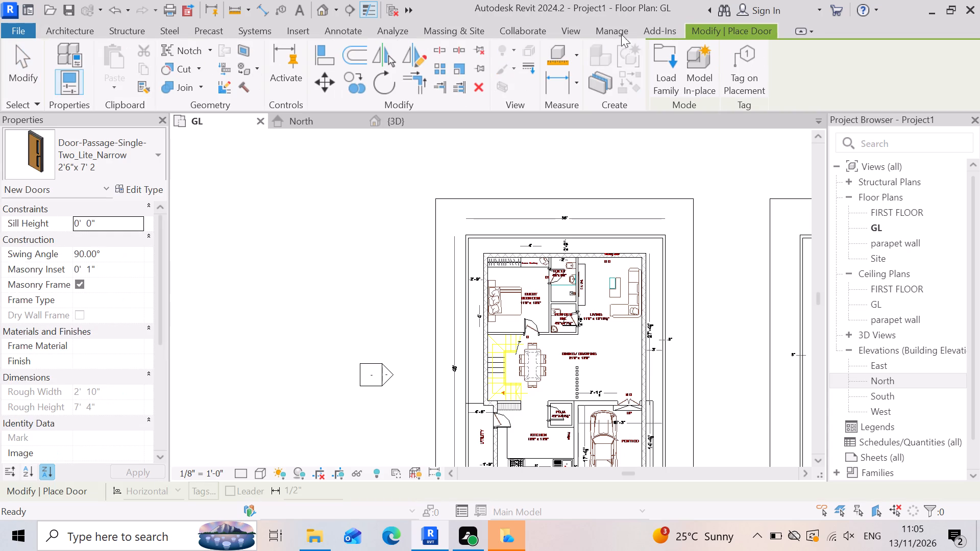
left_click(655, 53)
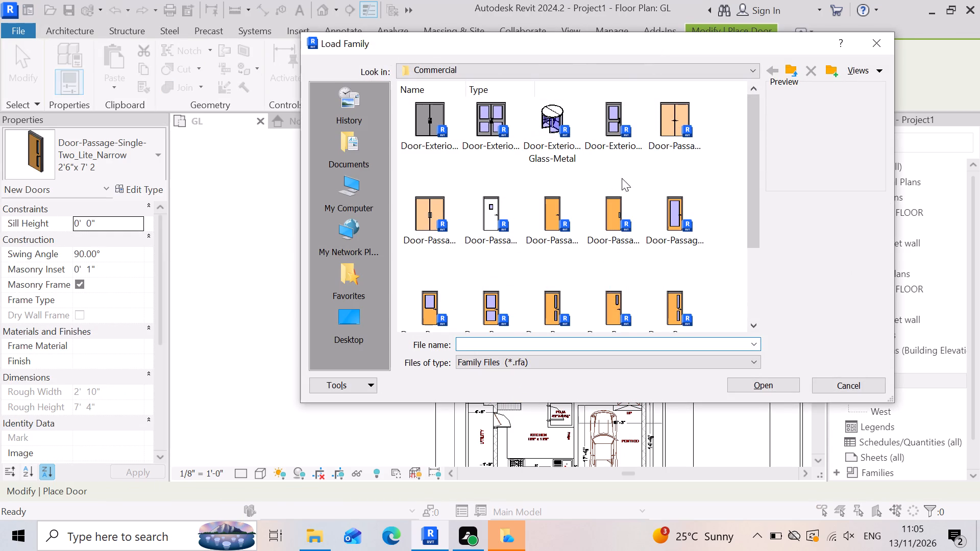
left_click(796, 69)
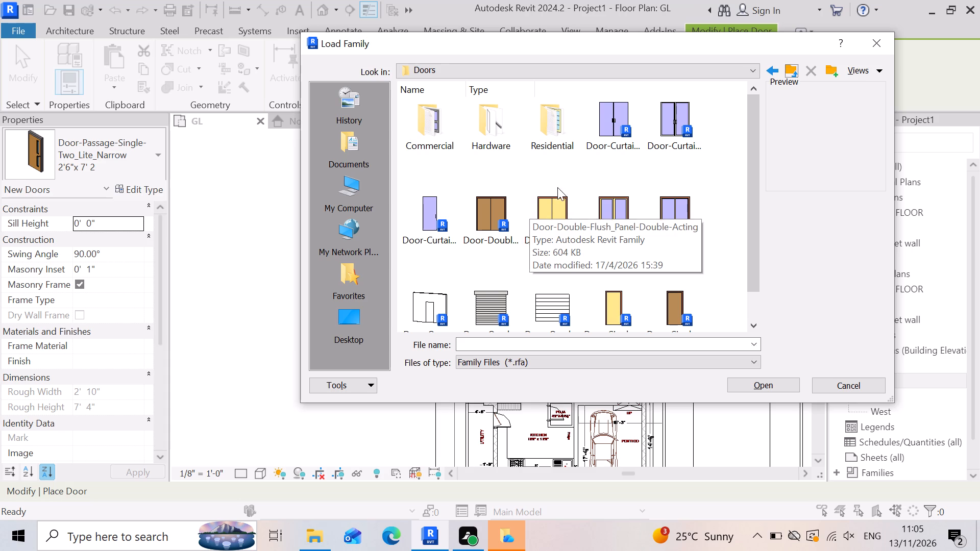
double_click(495, 132)
double_click(493, 132)
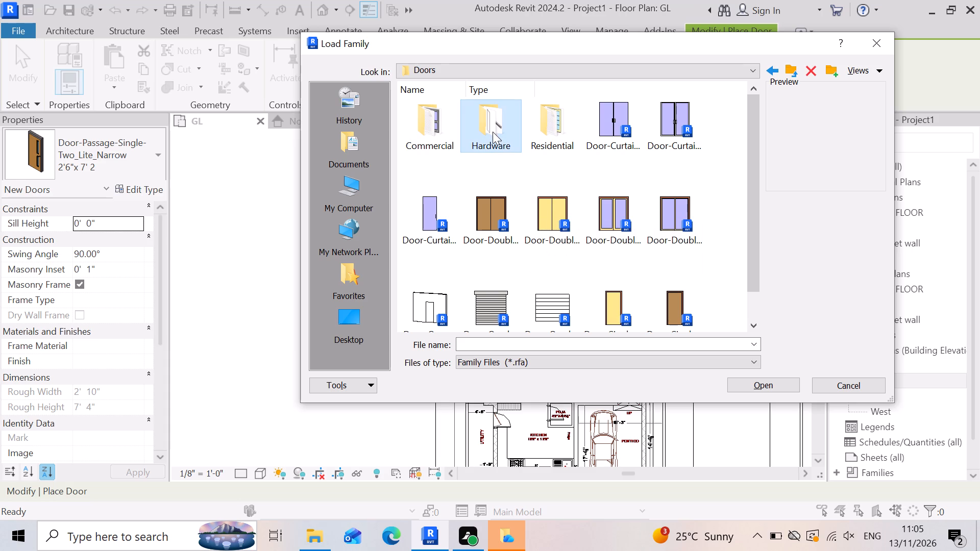
left_click(792, 68)
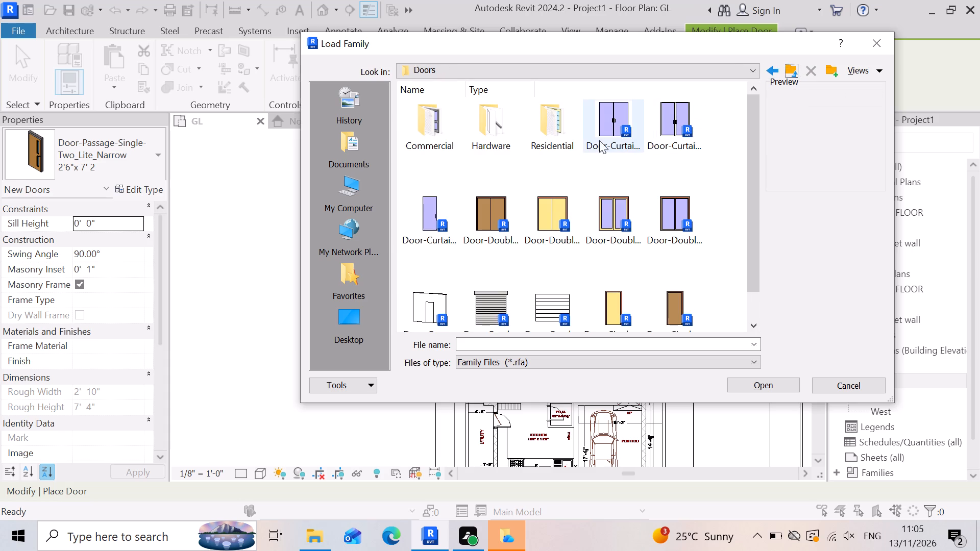
double_click(554, 131)
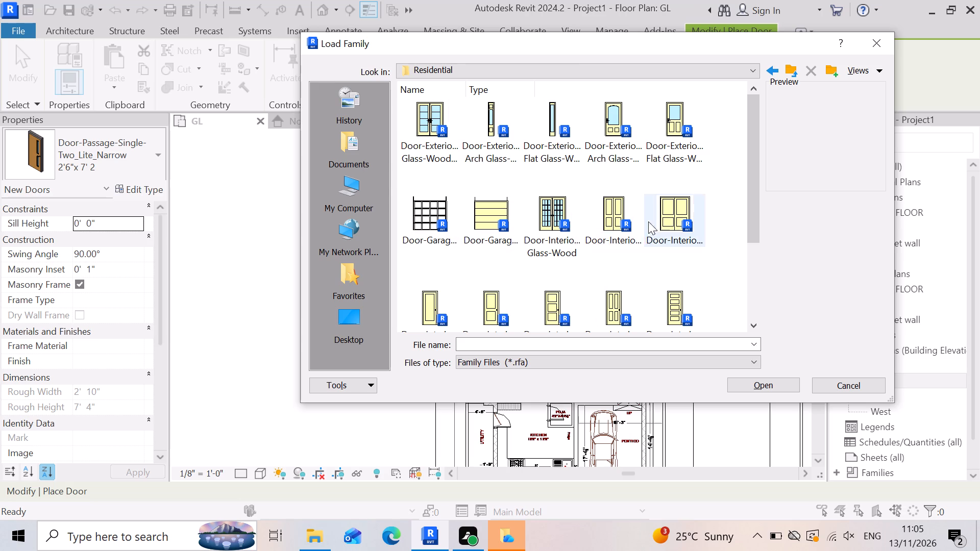
scroll(559, 214, "down", 2)
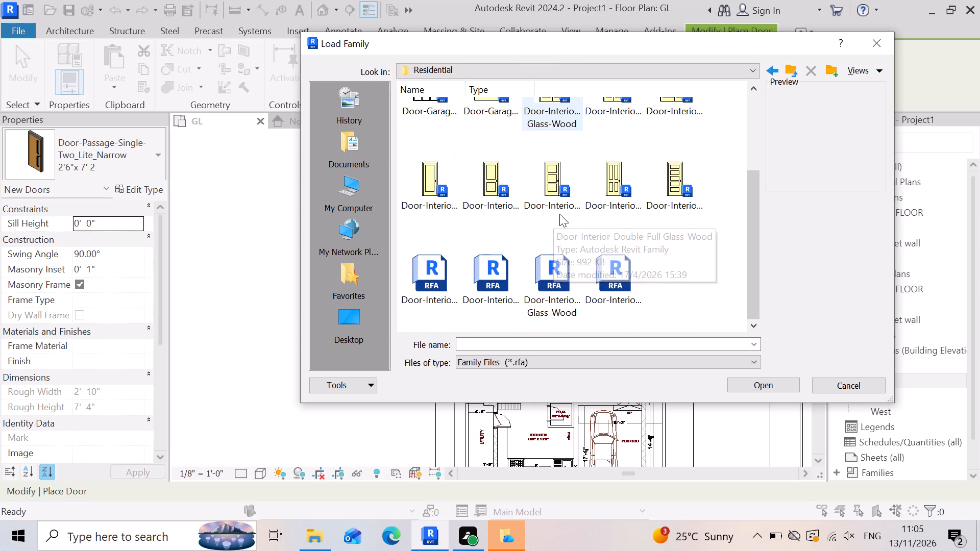
scroll(583, 254, "down", 2)
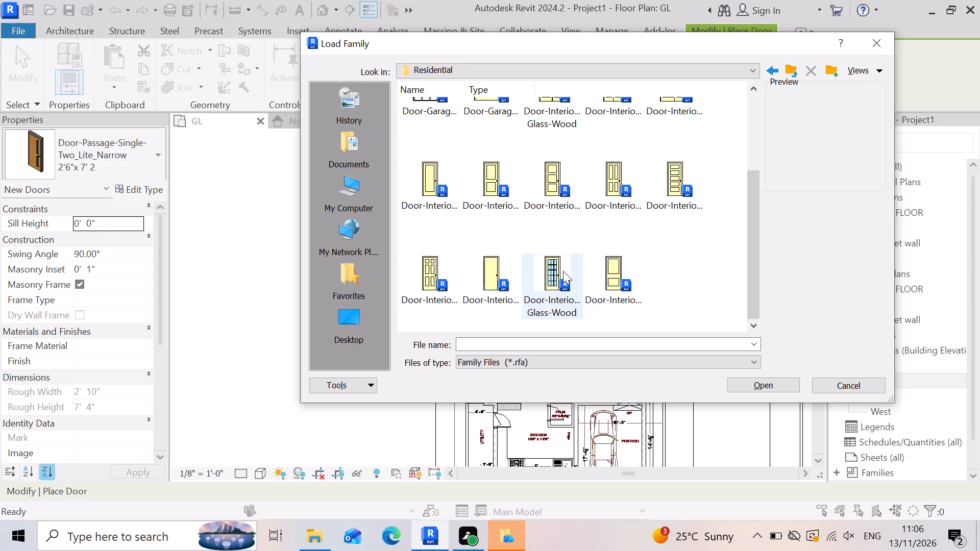
scroll(636, 258, "up", 1)
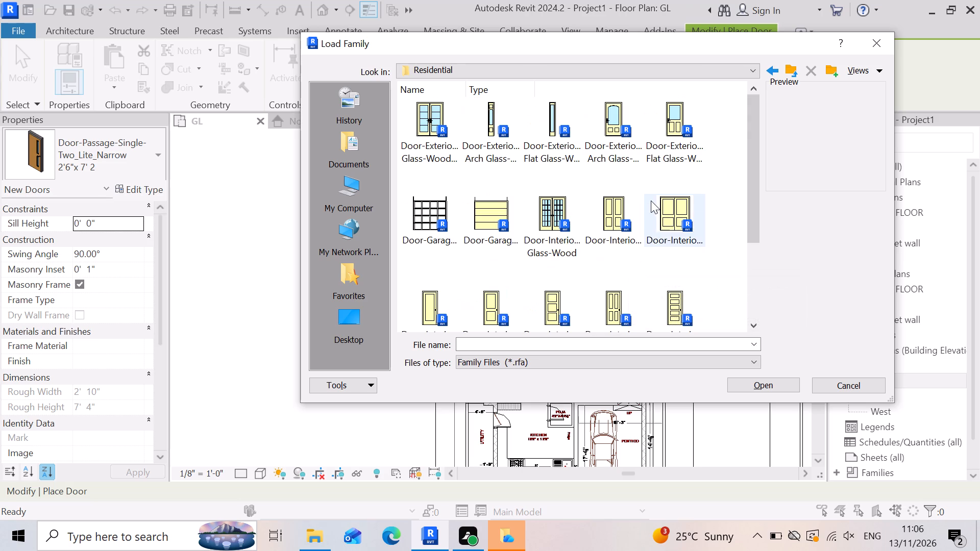
scroll(585, 229, "down", 3)
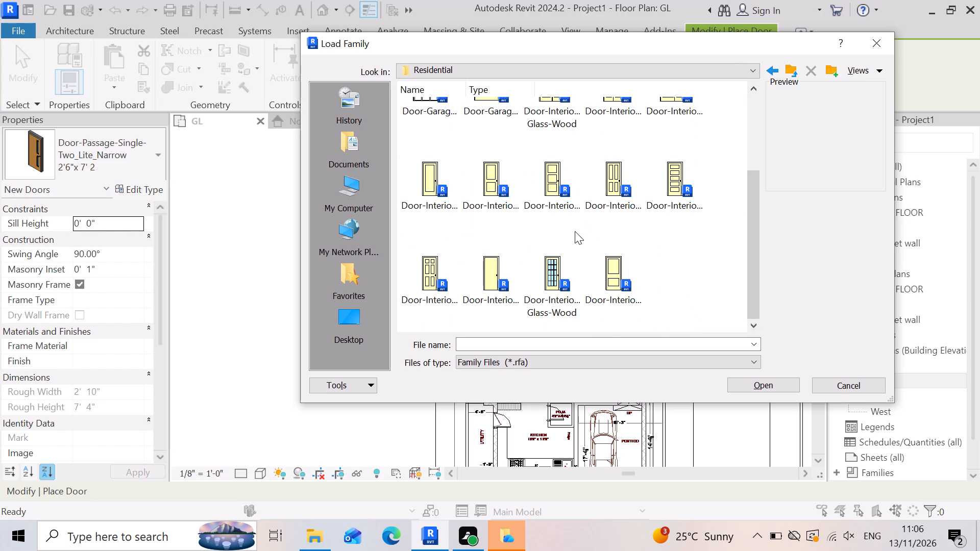
Load the Door-Double-Sliding family from the Doors folder with the 68" x 84" type.
left_click(790, 69)
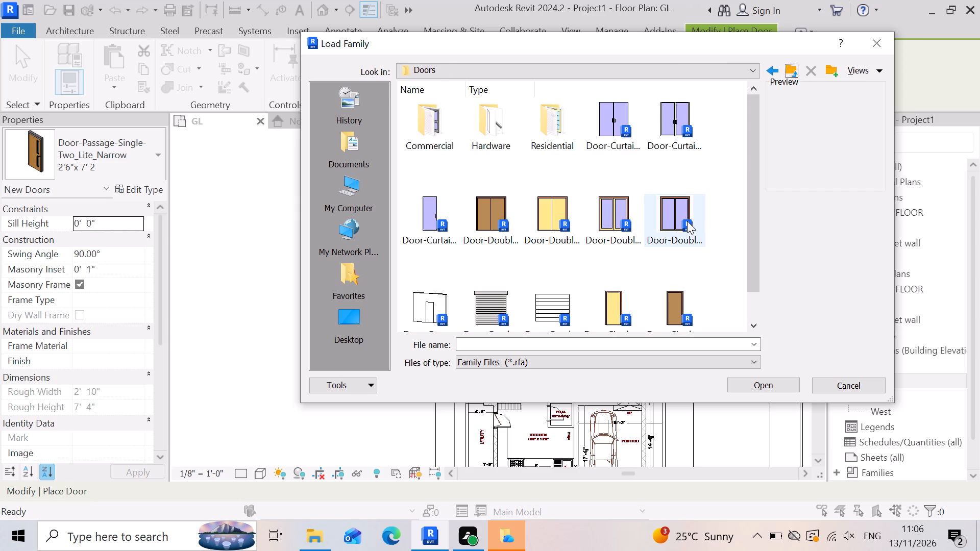
left_click(674, 220)
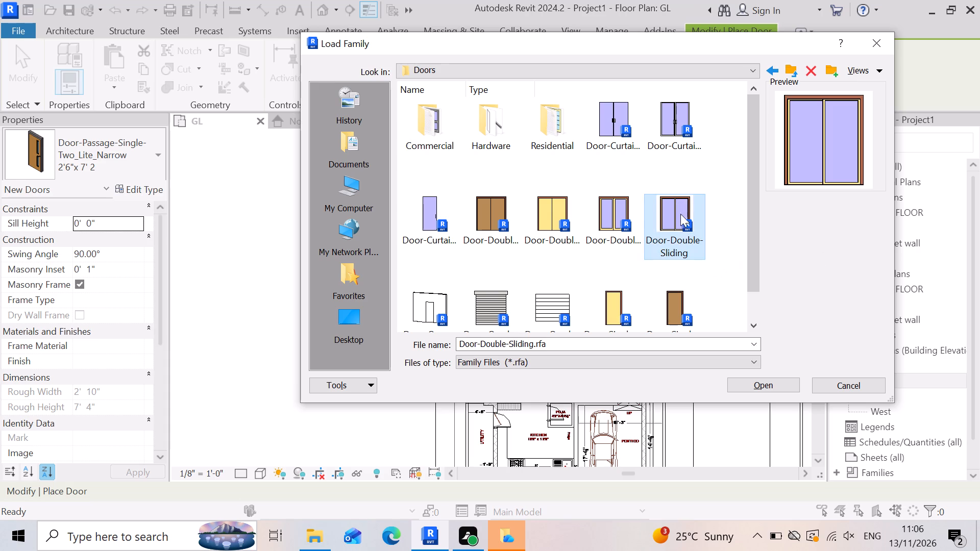
left_click(752, 384)
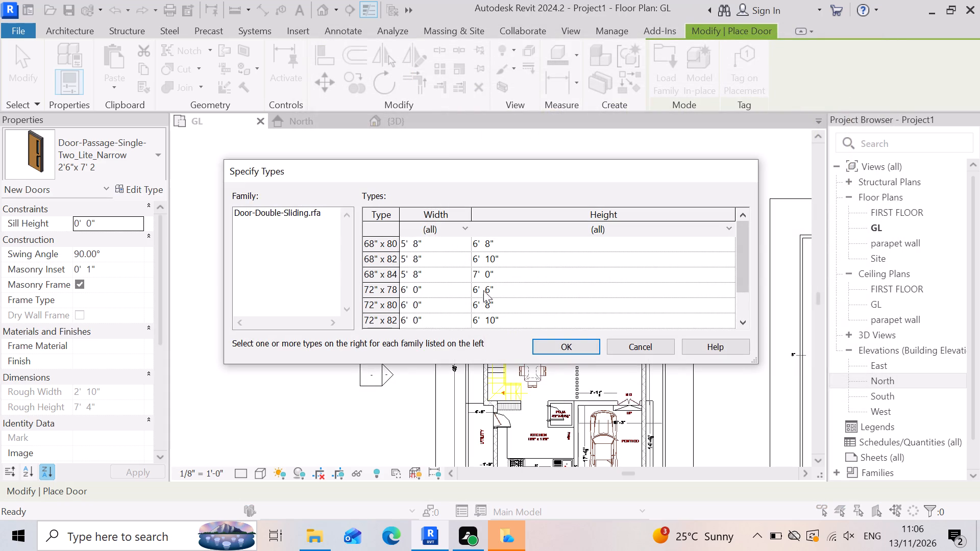
left_click(514, 276)
left_click(551, 353)
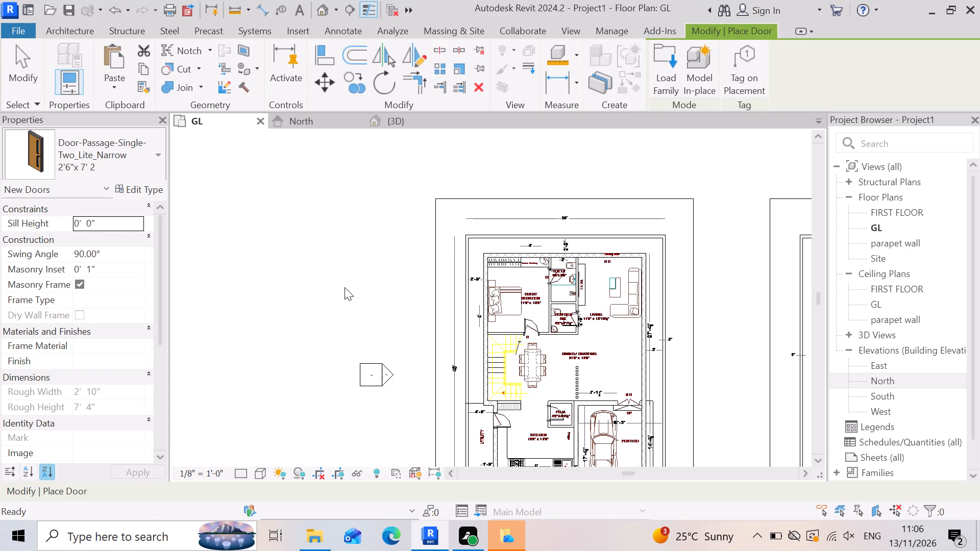
Set the width of the Door-Double-Sliding 68" x 84" type to 6'.
left_click(139, 179)
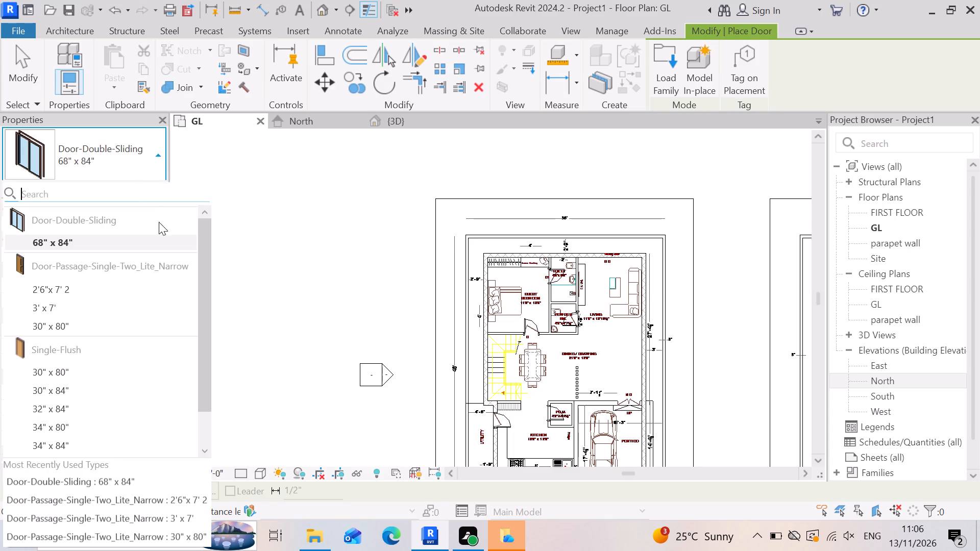
left_click(254, 180)
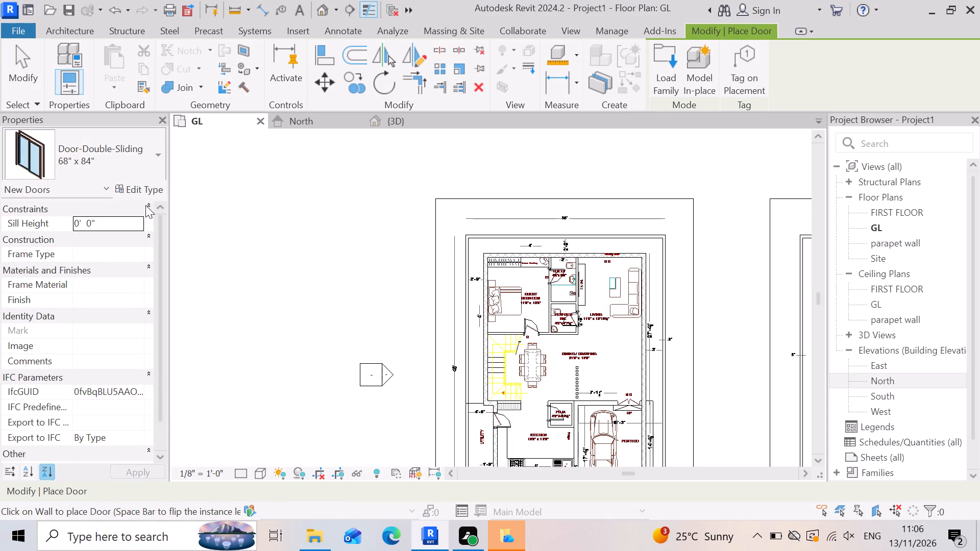
left_click(148, 191)
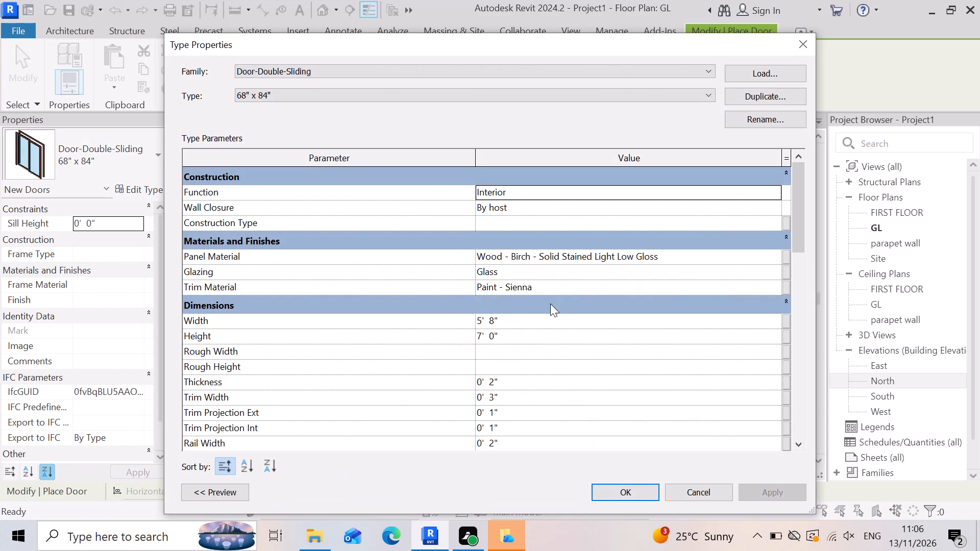
left_click(512, 317)
key("BackSpace")
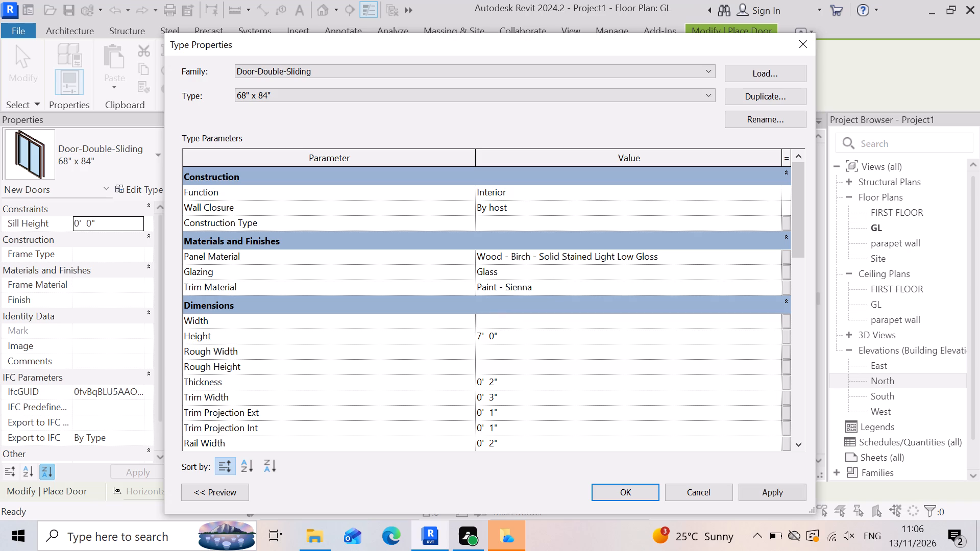
key("6")
key("apostrophe")
key("Return")
left_click(782, 489)
left_click(618, 489)
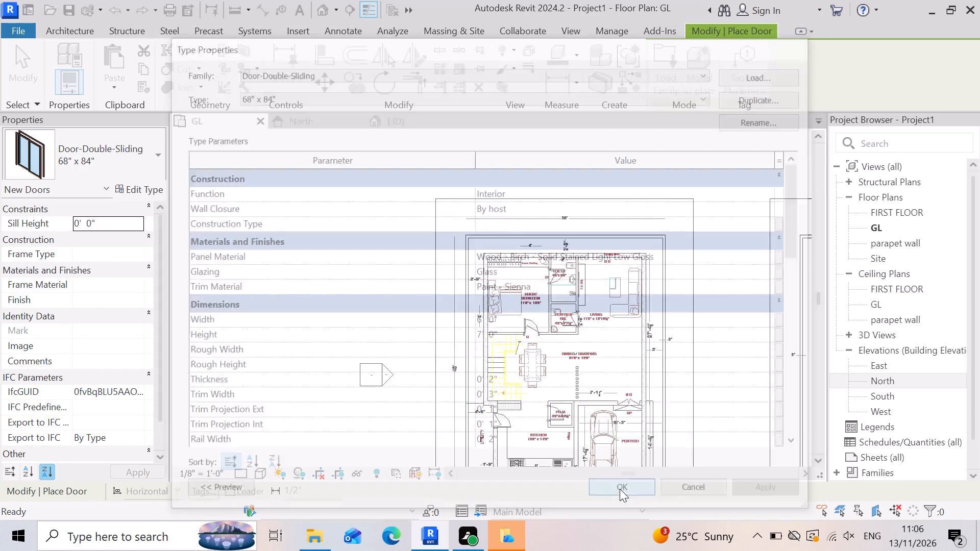
Place the Door-Double-Sliding 68" x 84" door in the living room's outer wall over the CAD "Sliding door" symbol.
scroll(606, 228, "up", 6)
scroll(619, 285, "up", 4)
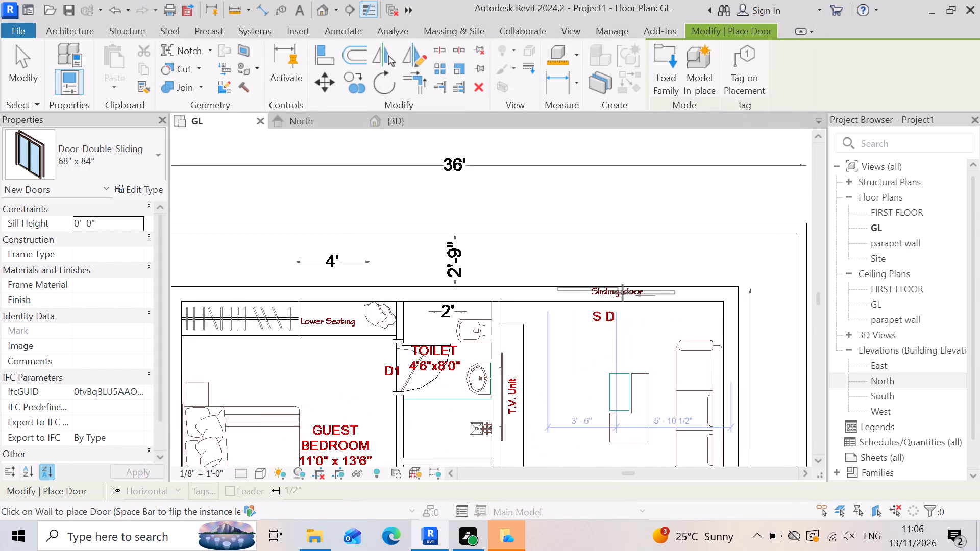
scroll(623, 293, "up", 2)
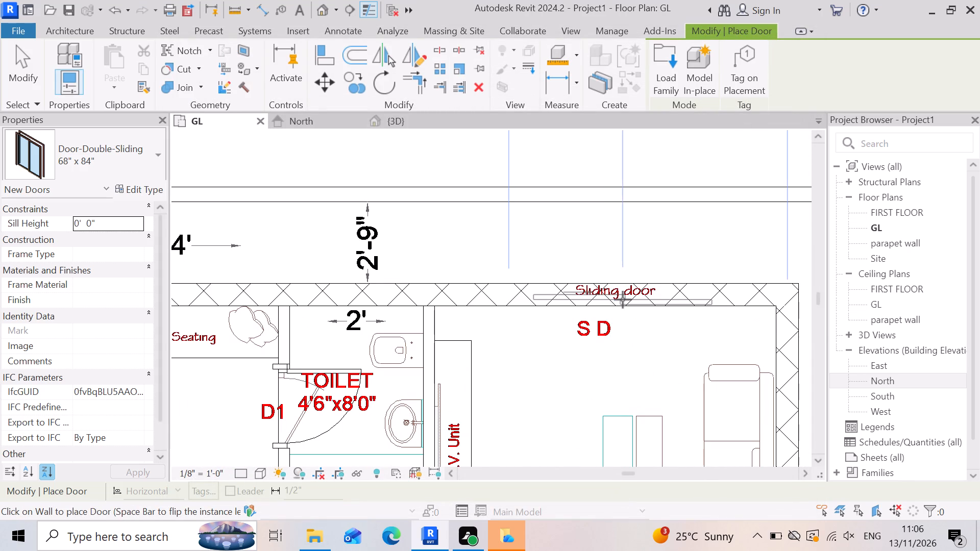
left_click(623, 299)
scroll(581, 295, "down", 2)
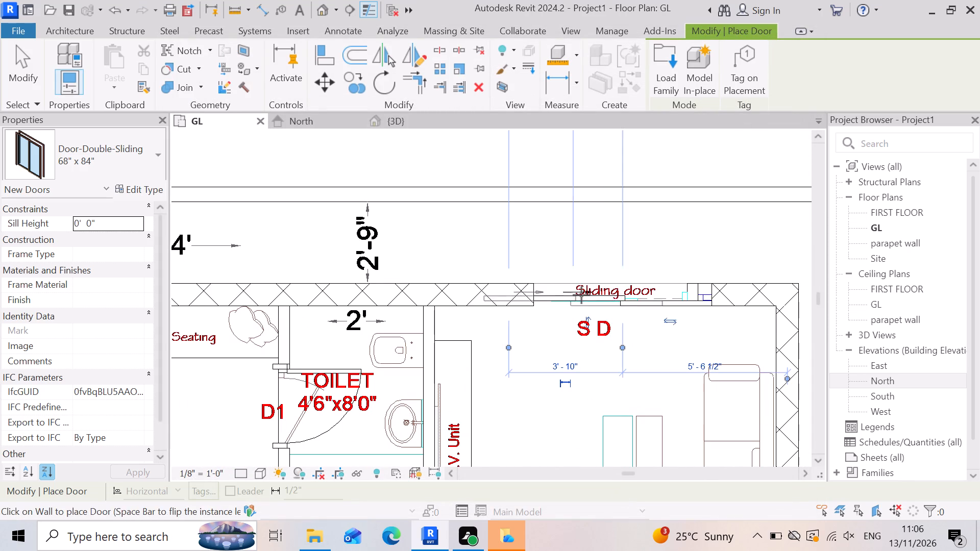
scroll(581, 295, "down", 4)
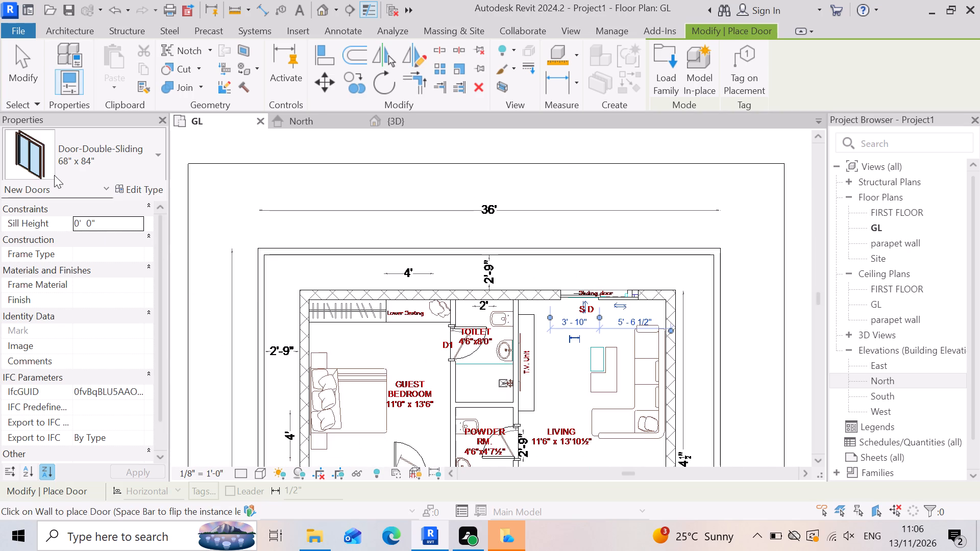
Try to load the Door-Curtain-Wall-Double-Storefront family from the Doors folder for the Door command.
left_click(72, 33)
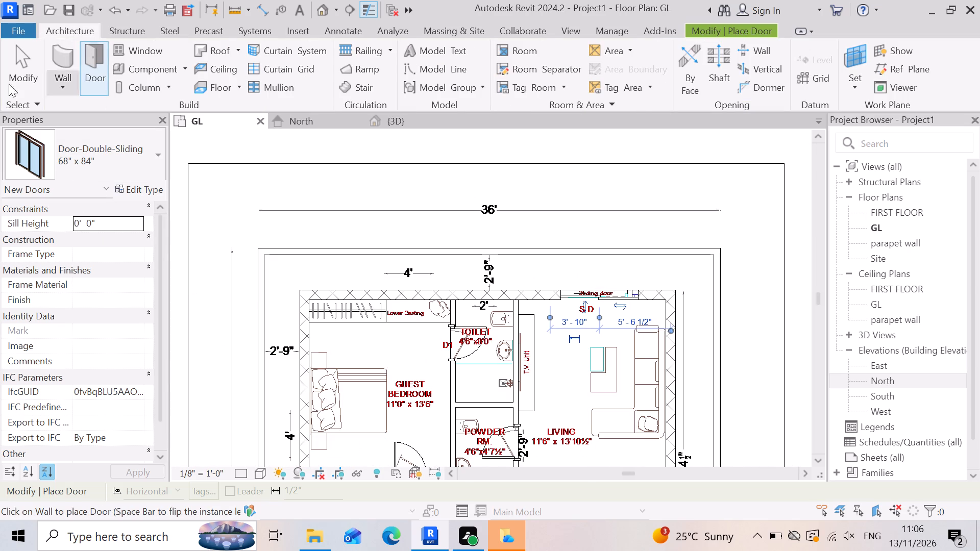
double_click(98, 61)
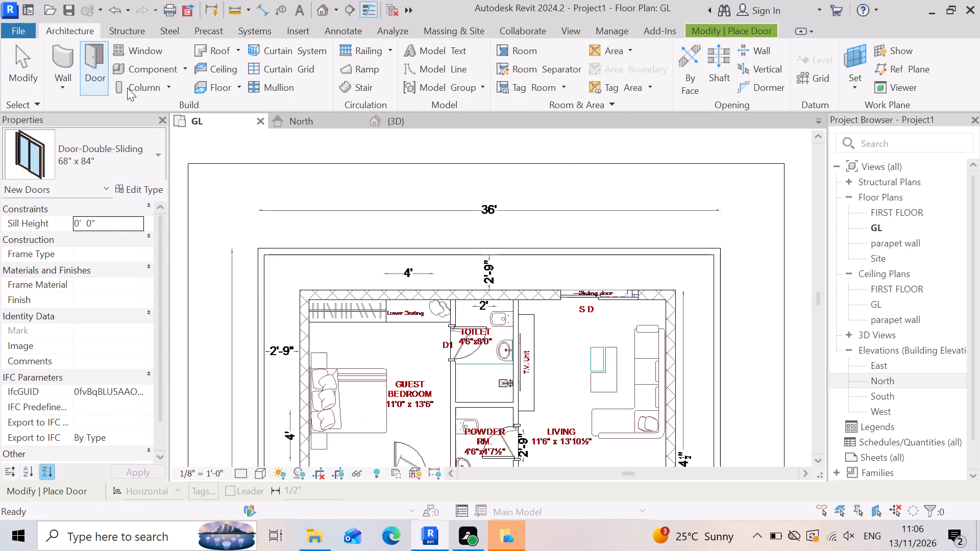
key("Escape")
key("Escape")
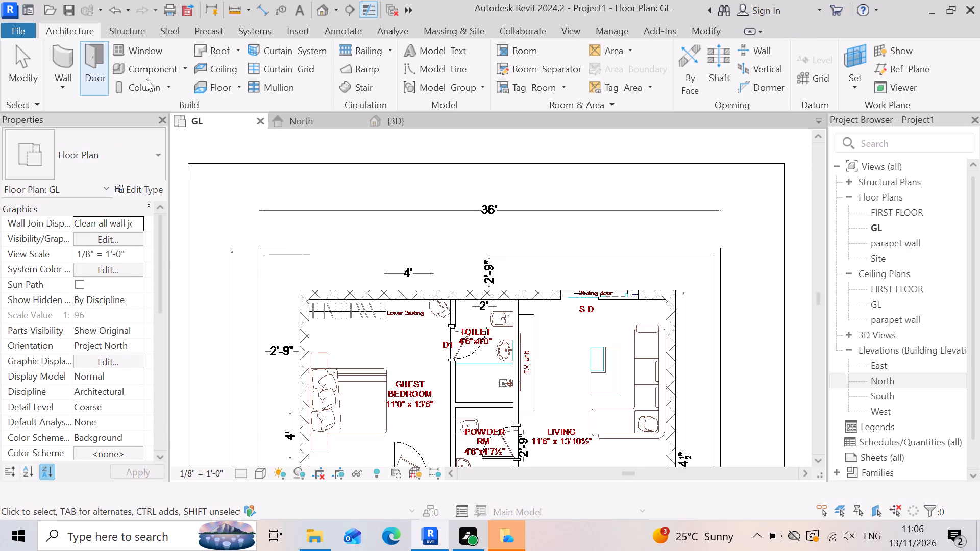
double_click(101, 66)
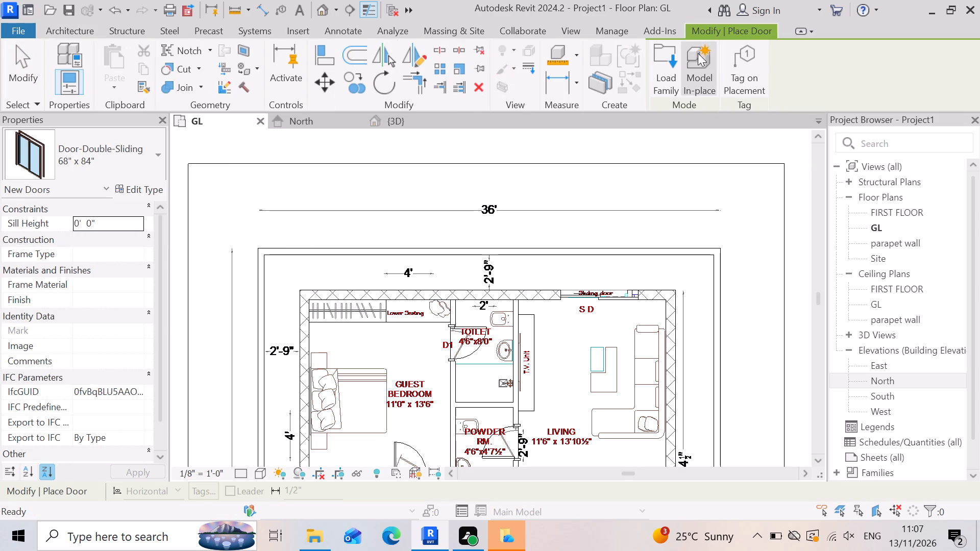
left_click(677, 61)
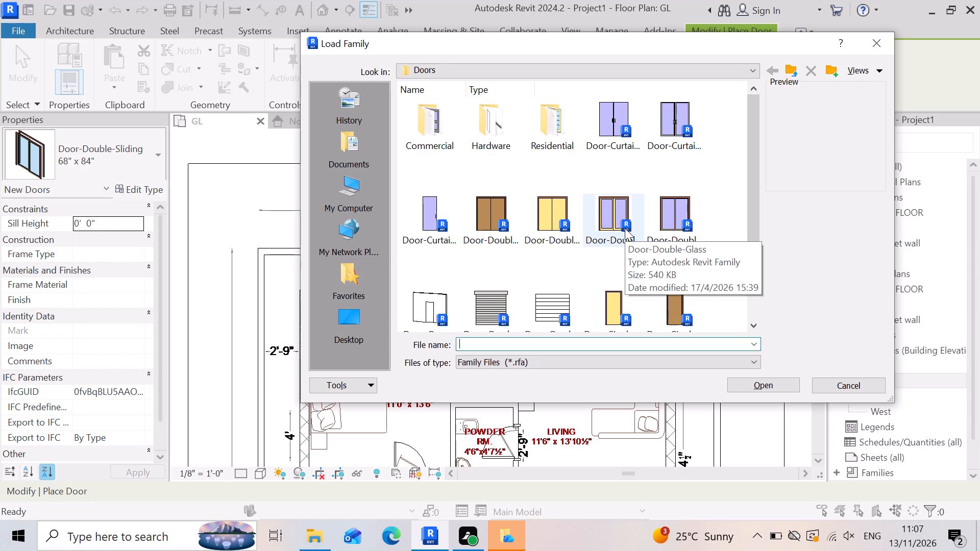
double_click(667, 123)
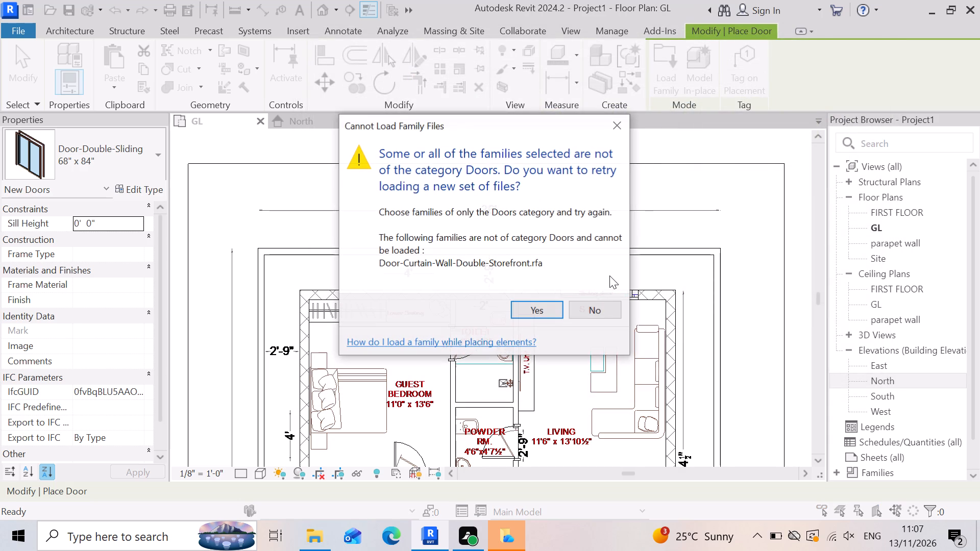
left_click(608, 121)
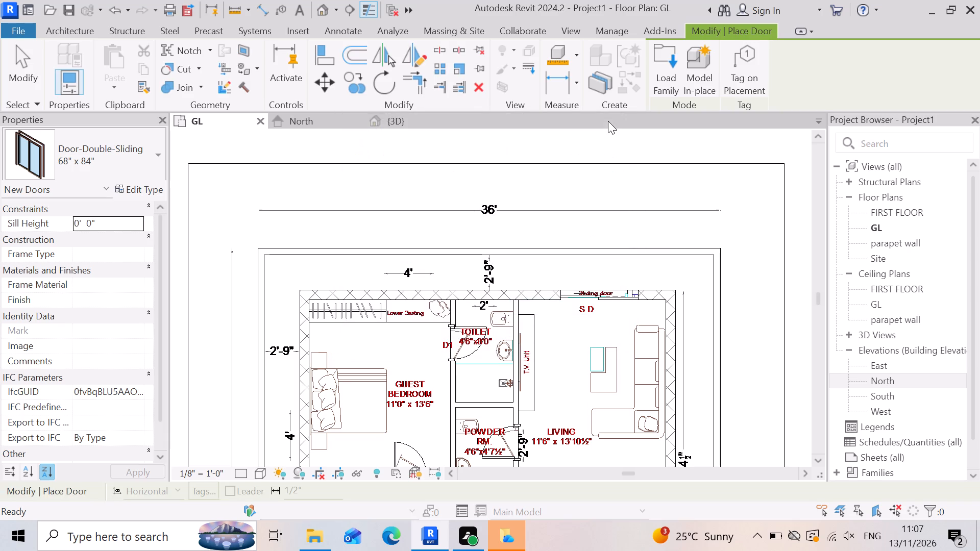
Load the Door-Passage-Double-Flush-Dbl_Acting family from the Commercial doors folder with its 68" x 84" type.
left_click(657, 64)
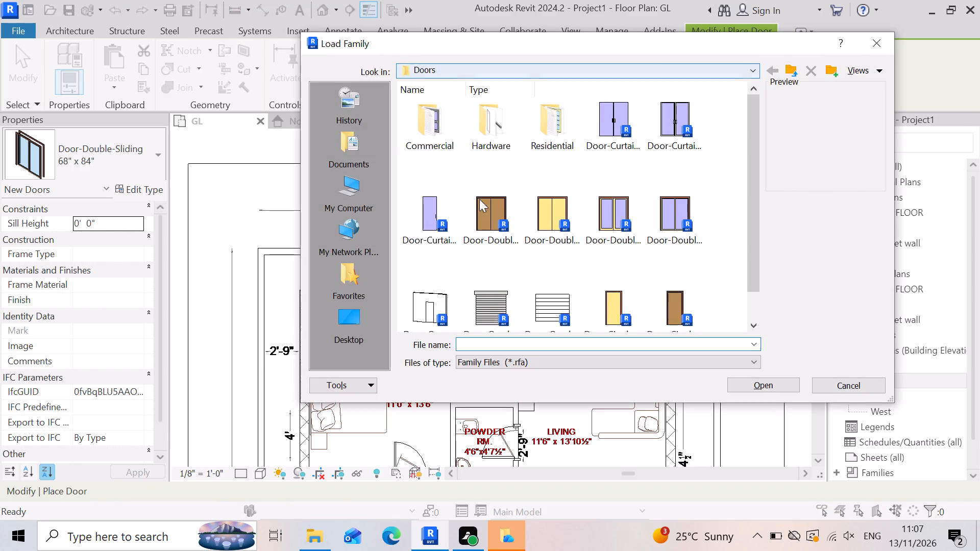
double_click(418, 132)
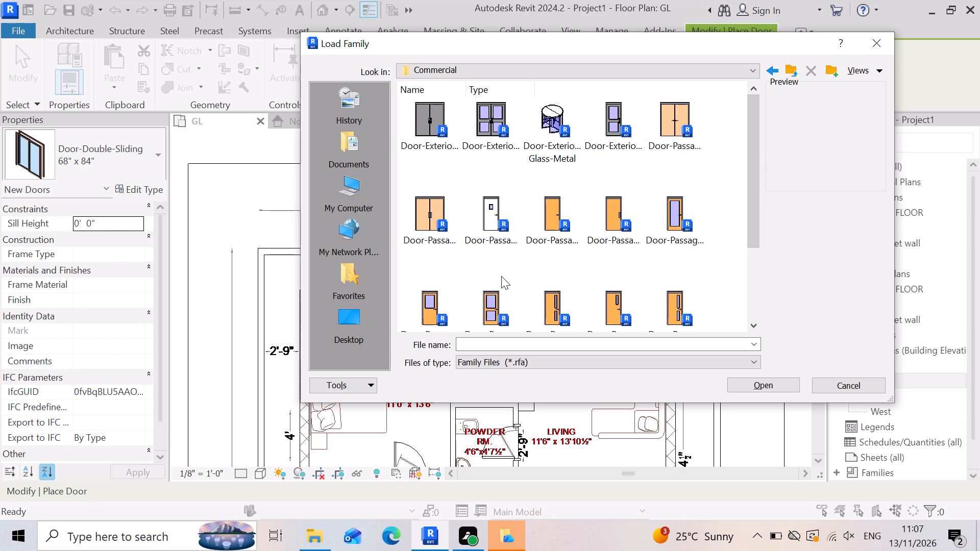
double_click(423, 213)
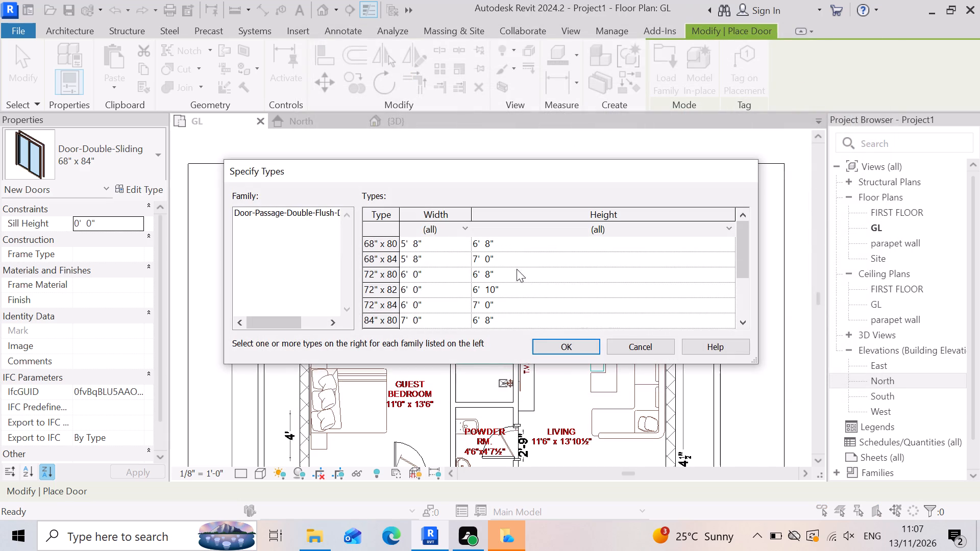
left_click(522, 261)
left_click(591, 356)
left_click(587, 353)
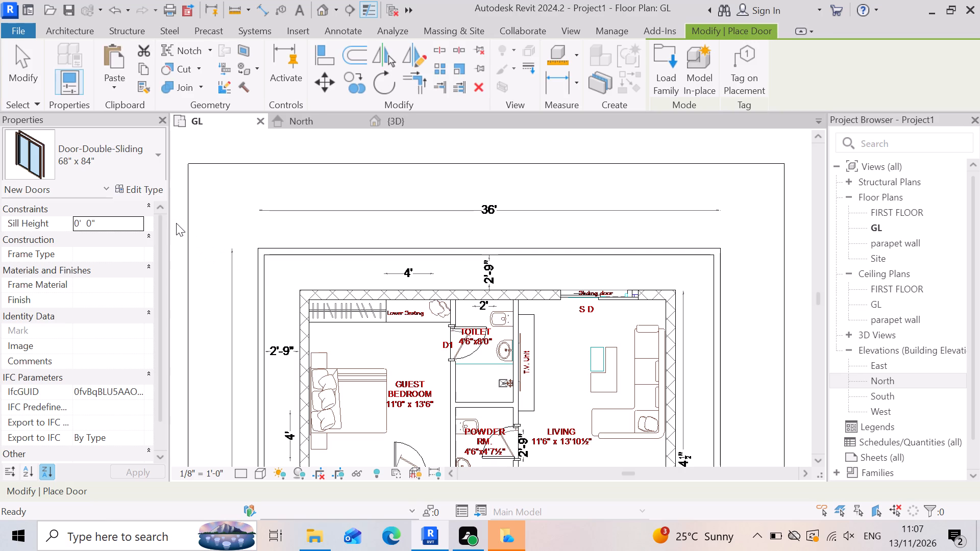
Set the width of the Door-Passage-Double-Flush-Dbl_Acting 68" x 84" type to 5'.
left_click(145, 192)
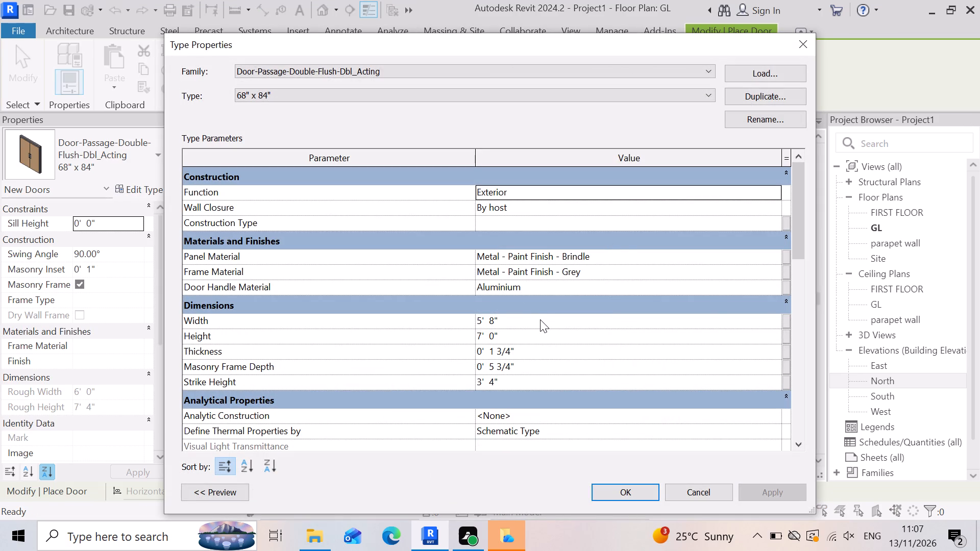
left_click(541, 327)
key("BackSpace")
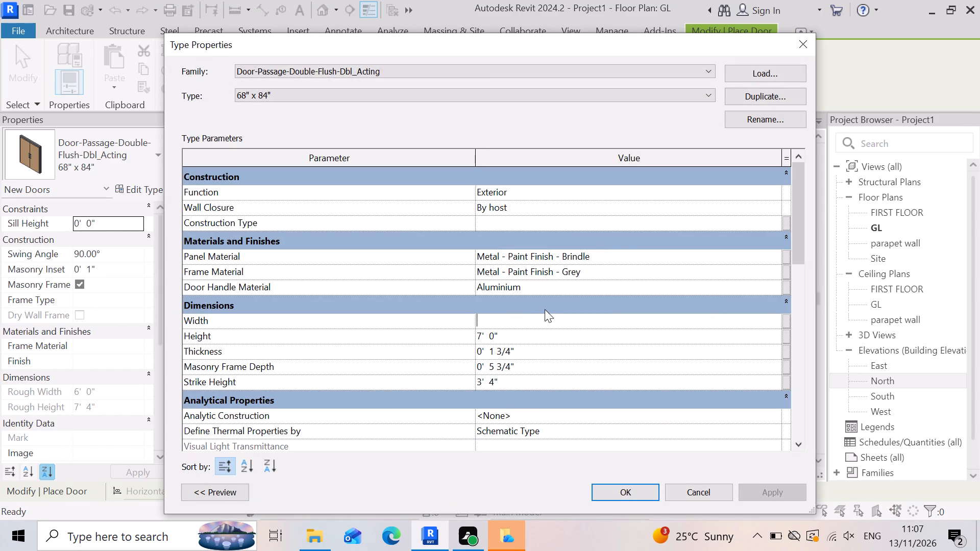
key("5")
key("apostrophe")
key("Return")
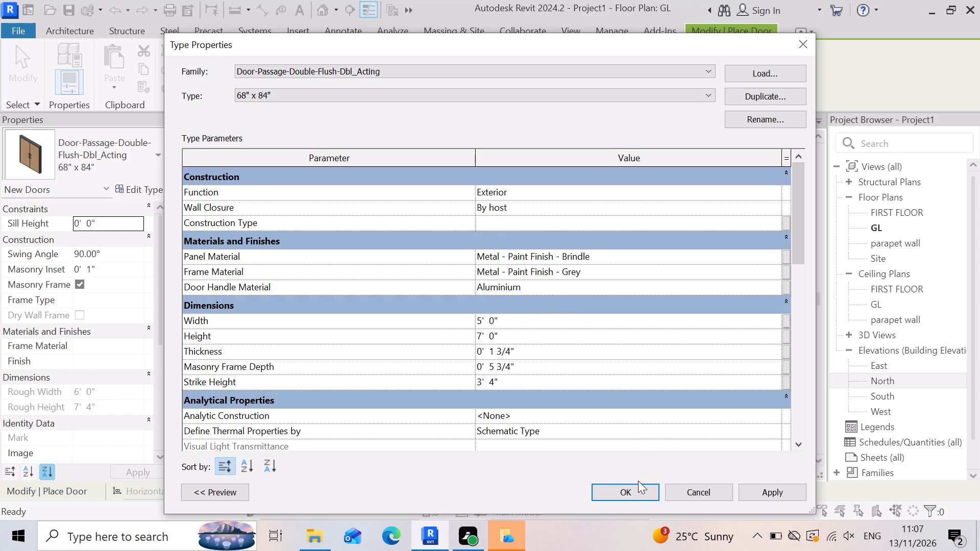
left_click_drag(638, 484, 640, 488)
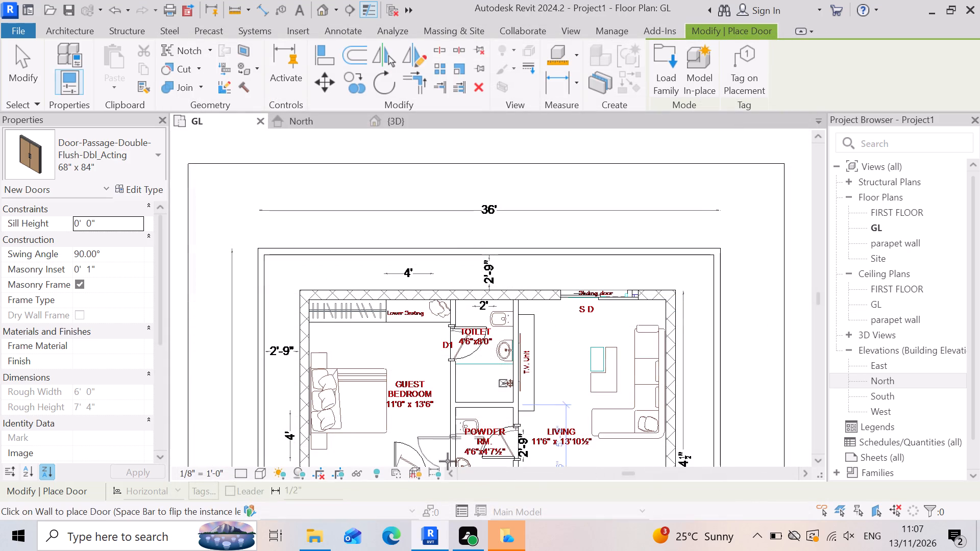
Examine the GL floor plan around the kitchen, utility and portico, including the CAD main door (MD) symbol.
scroll(581, 356, "down", 10)
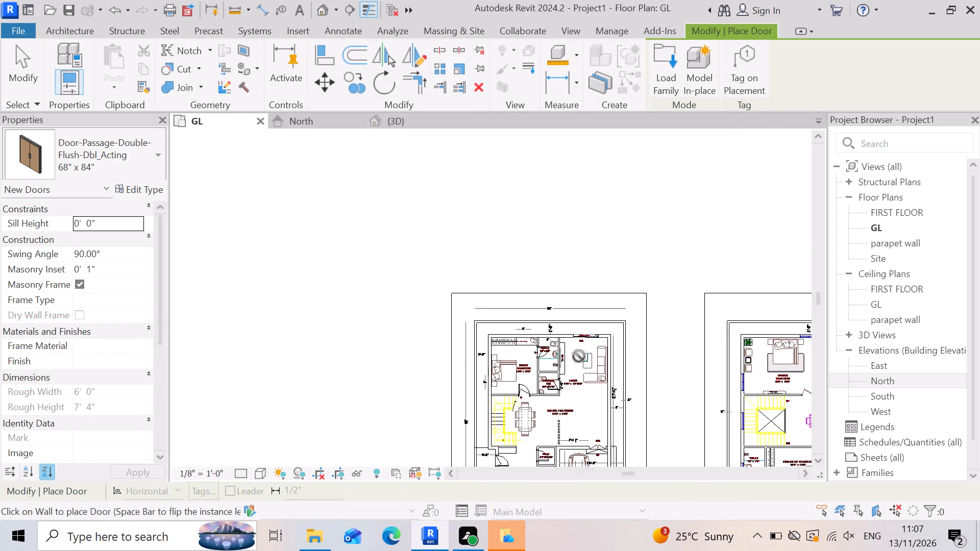
scroll(536, 325, "down", 4)
scroll(543, 434, "up", 7)
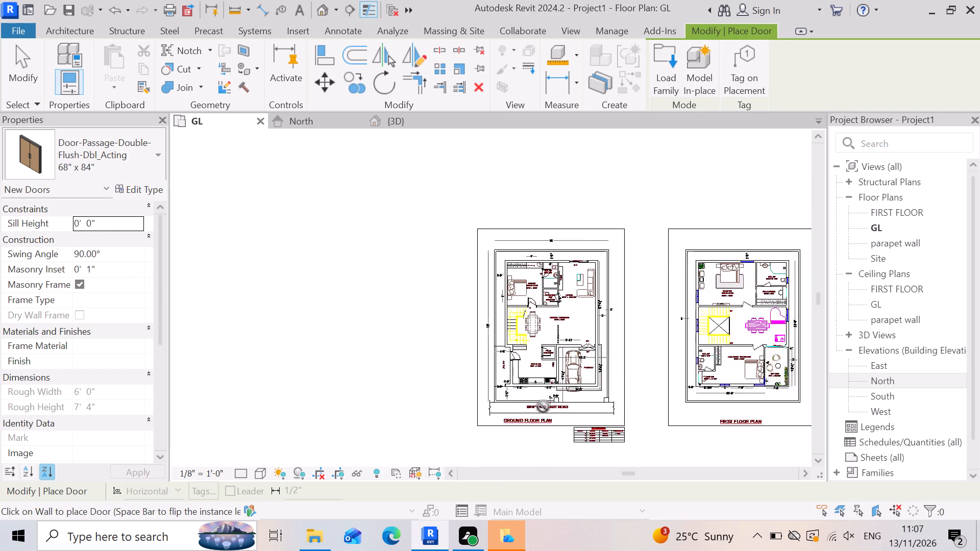
scroll(543, 407, "up", 2)
scroll(530, 356, "up", 6)
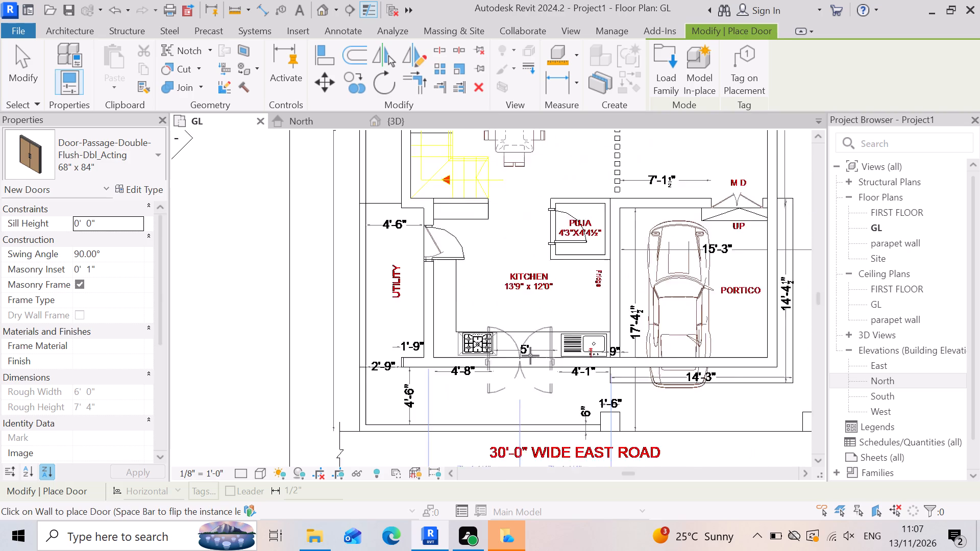
scroll(530, 356, "up", 4)
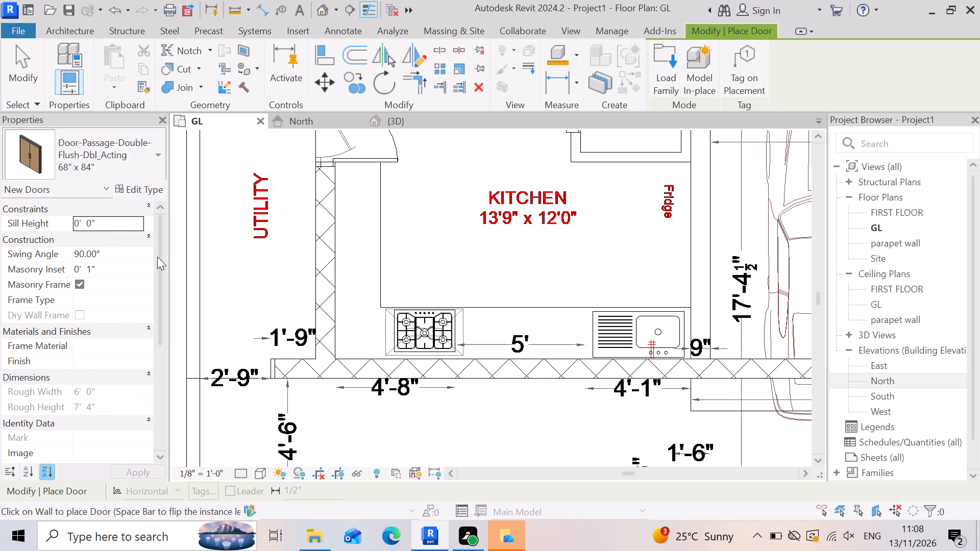
scroll(390, 319, "down", 5)
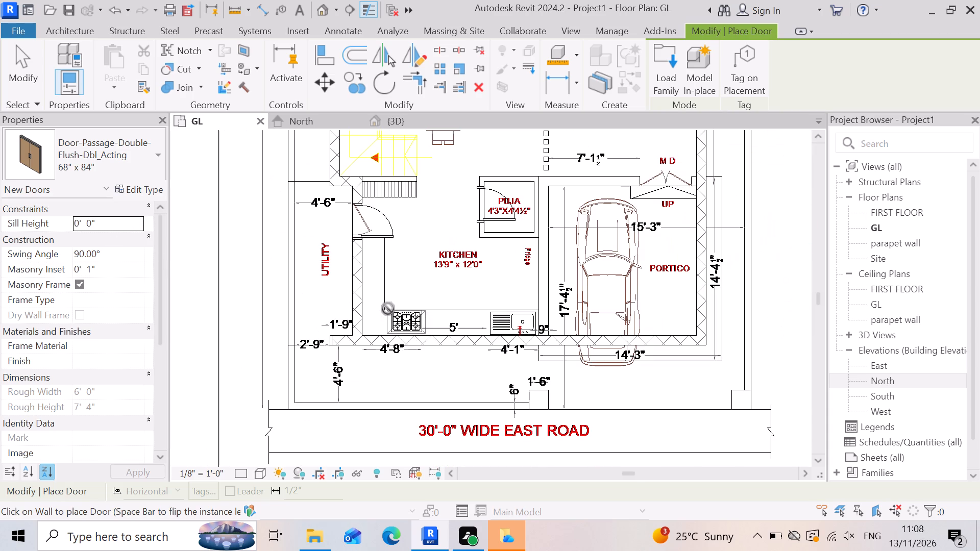
scroll(358, 327, "down", 1)
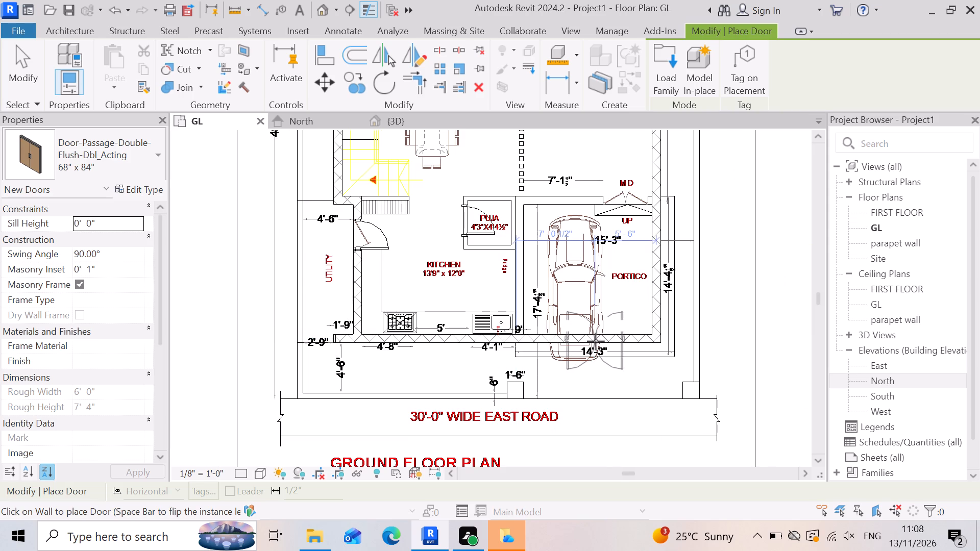
scroll(601, 334, "up", 4)
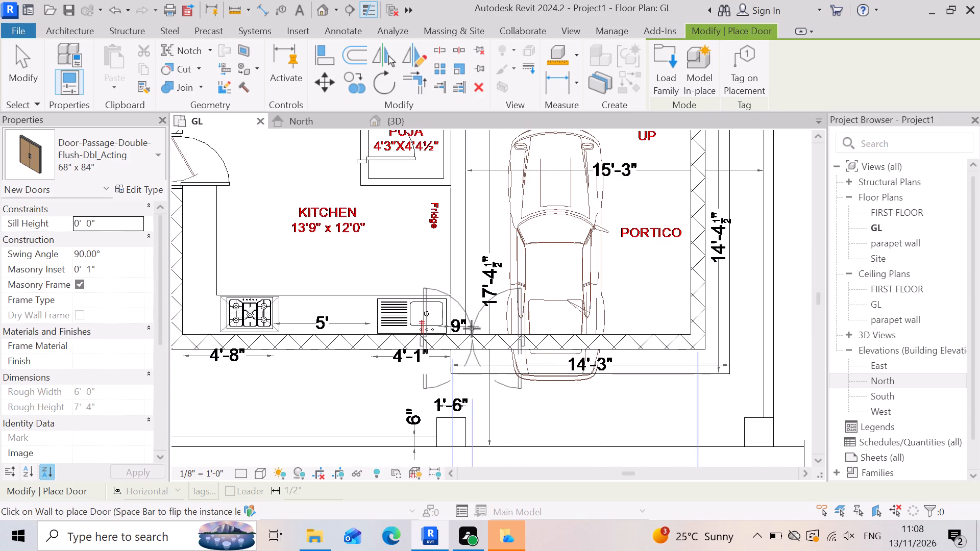
Duplicate the double flush door's 68" x 84" type under the name 68" x 7'.
left_click(134, 194)
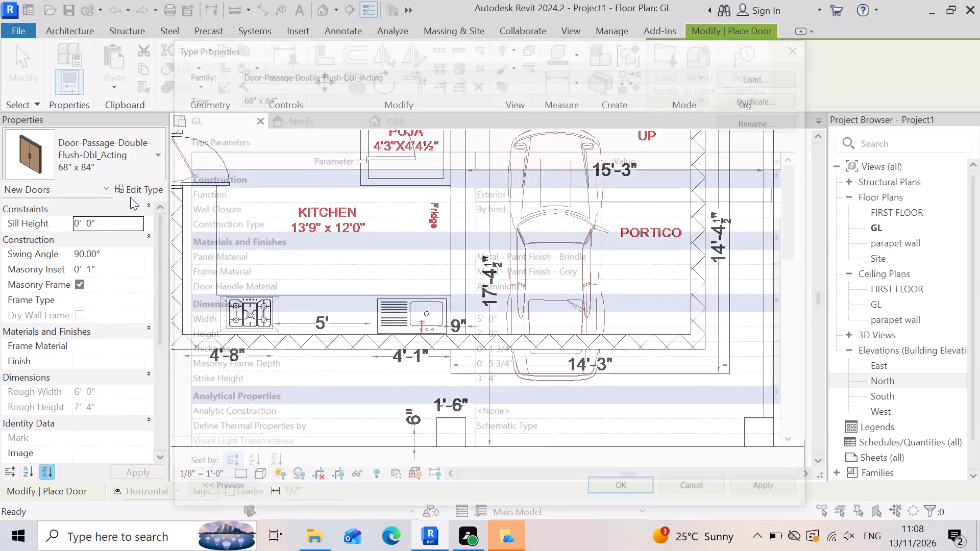
left_click(759, 93)
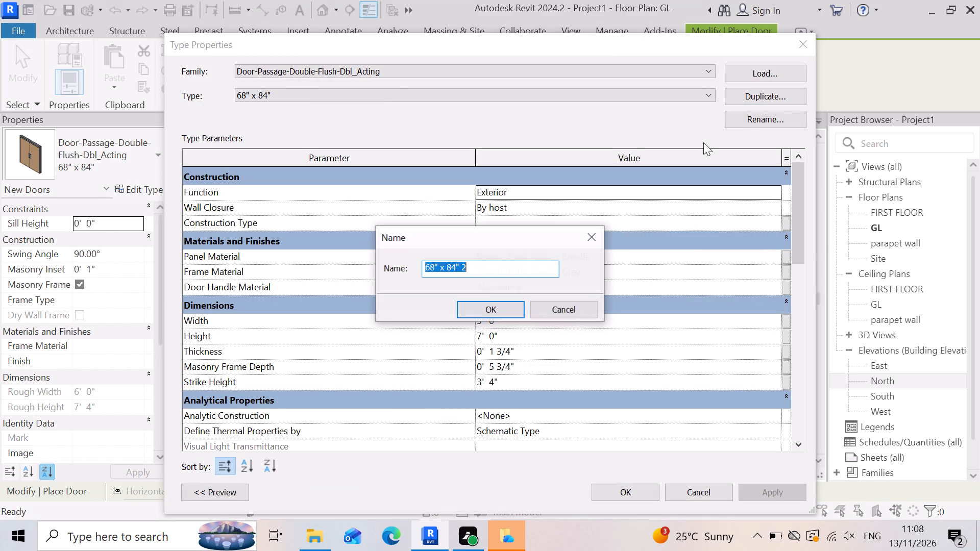
left_click(477, 270)
key("BackSpace")
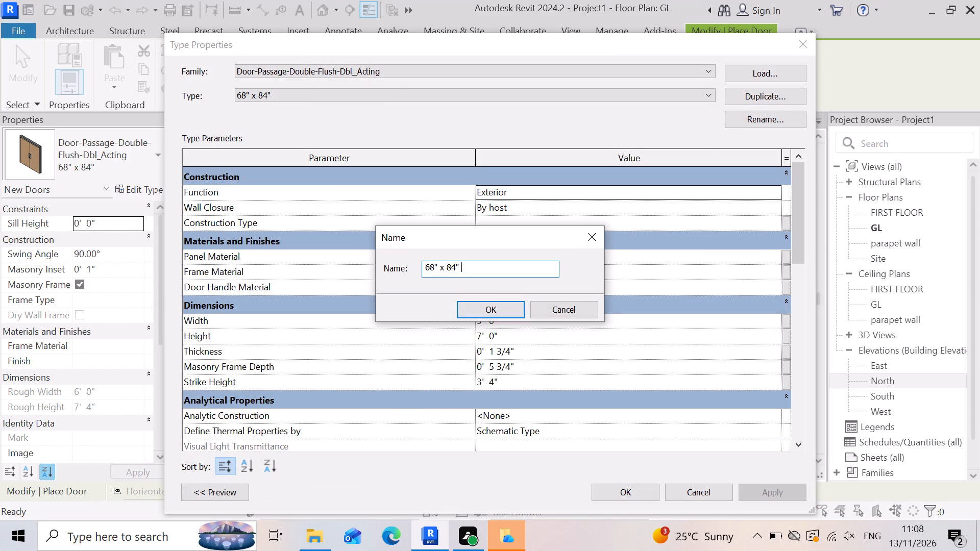
key("BackSpace")
key("BackSpace")
key("BackSpace")
key("BackSpace")
type("7'")
key("Return")
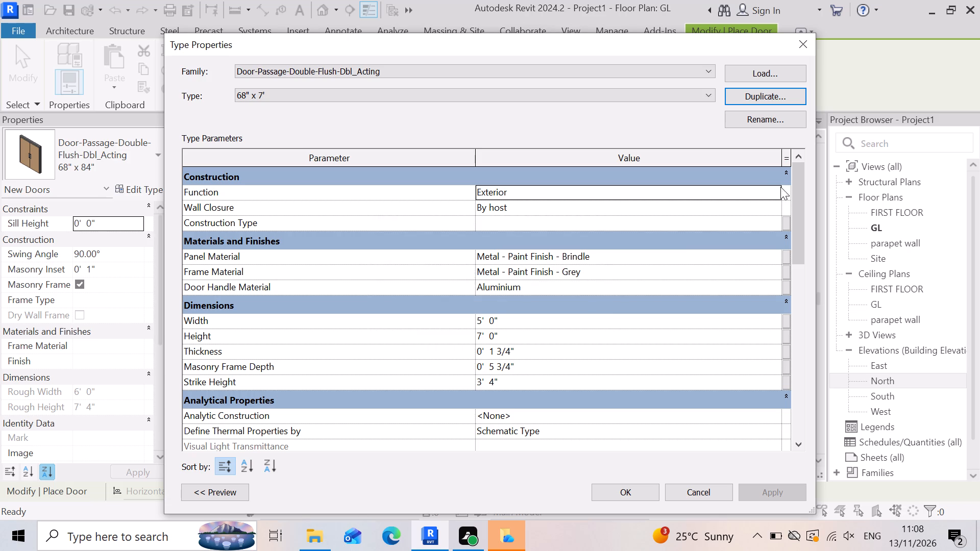
Duplicate the double flush door type under the name 5'x 7' 2 and set its width to 4'.
left_click(756, 101)
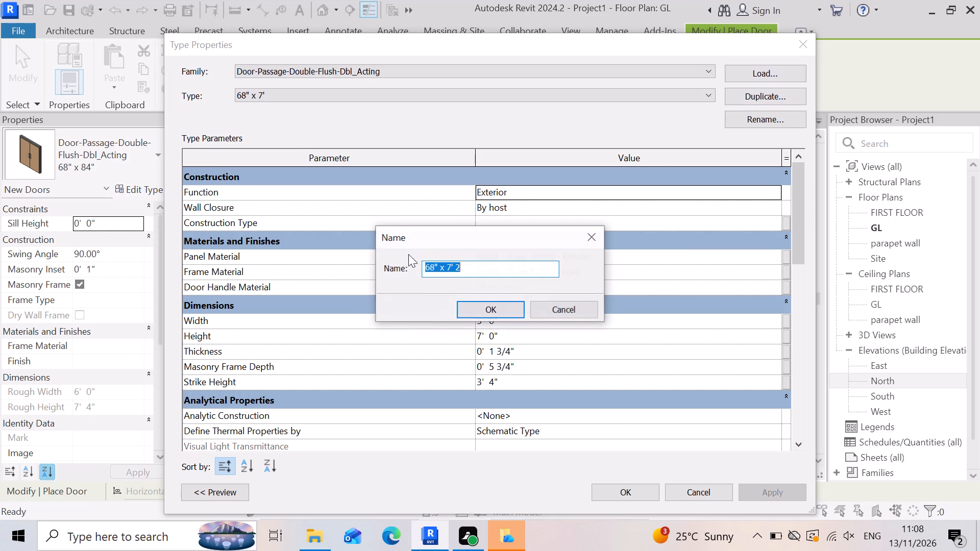
double_click(440, 267)
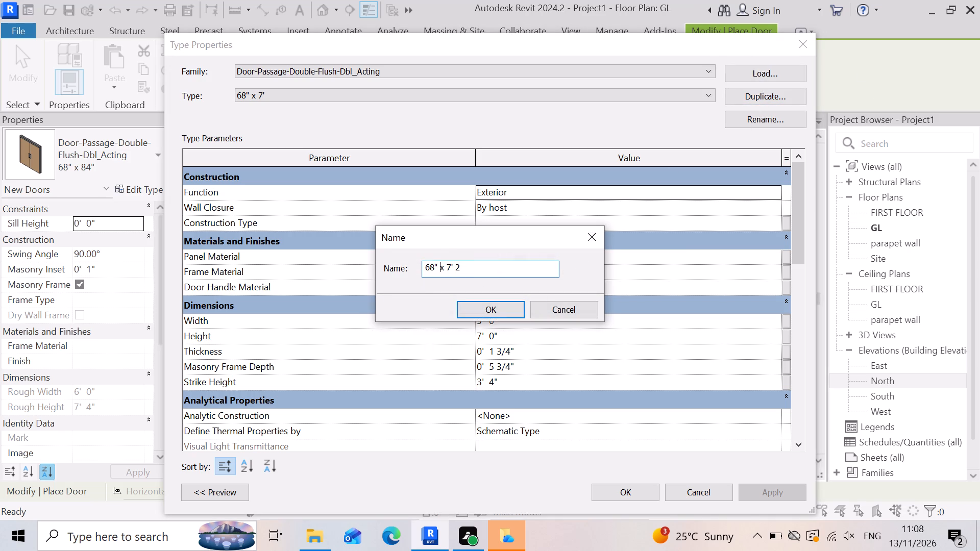
key("BackSpace")
key("BackSpace")
key("BackSpace")
key("BackSpace")
key("5")
key("apostrophe")
key("Return")
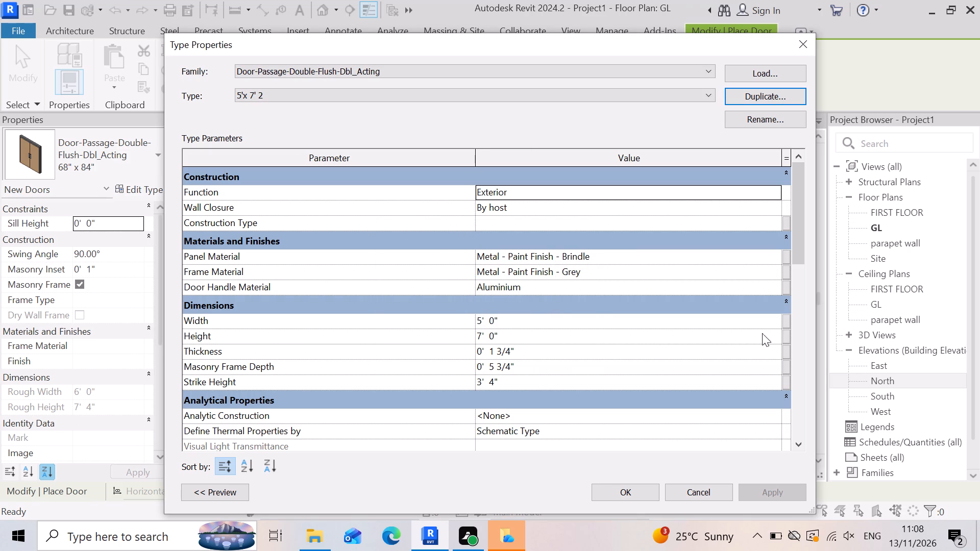
left_click(529, 321)
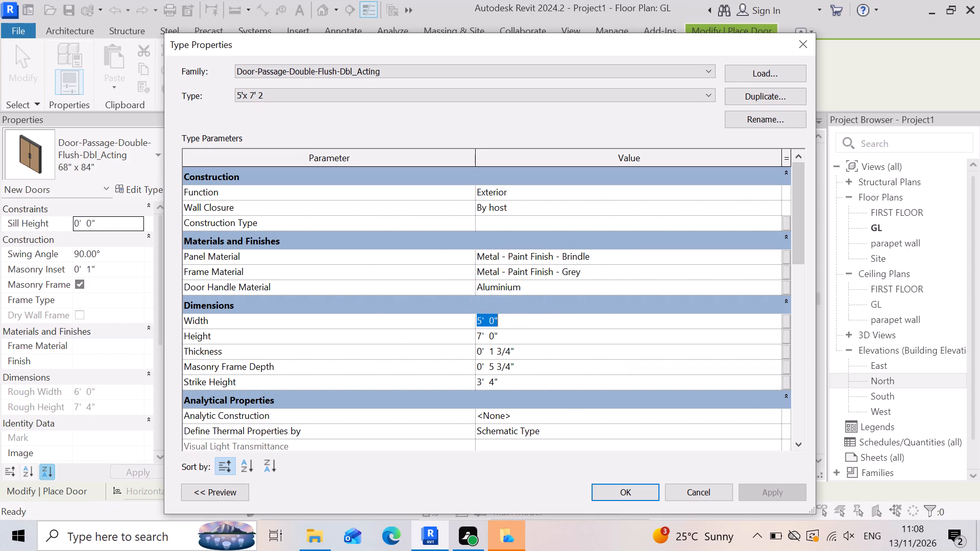
key("BackSpace")
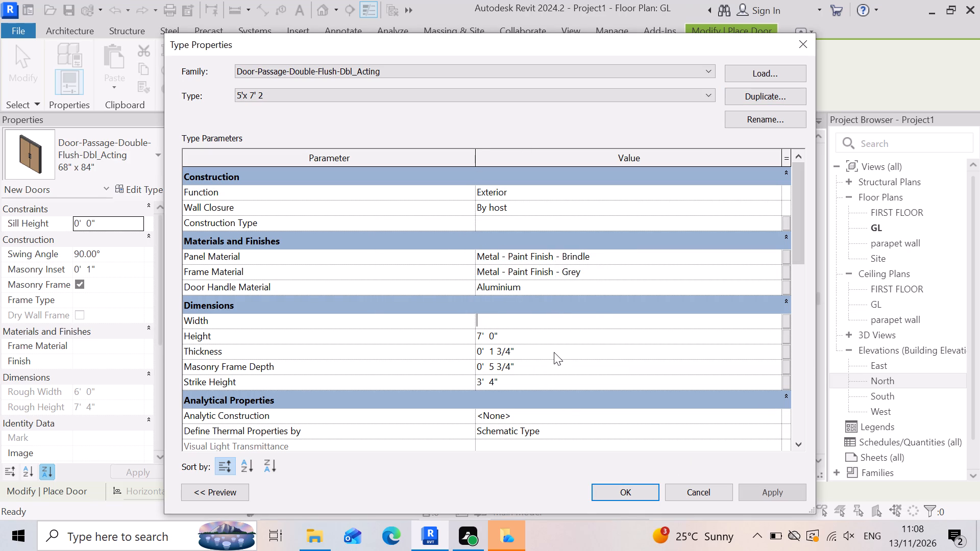
type("4'")
key("Return")
Duplicate the double flush door type under the name 3''x 7' 3 and set its width to 3'.
double_click(746, 93)
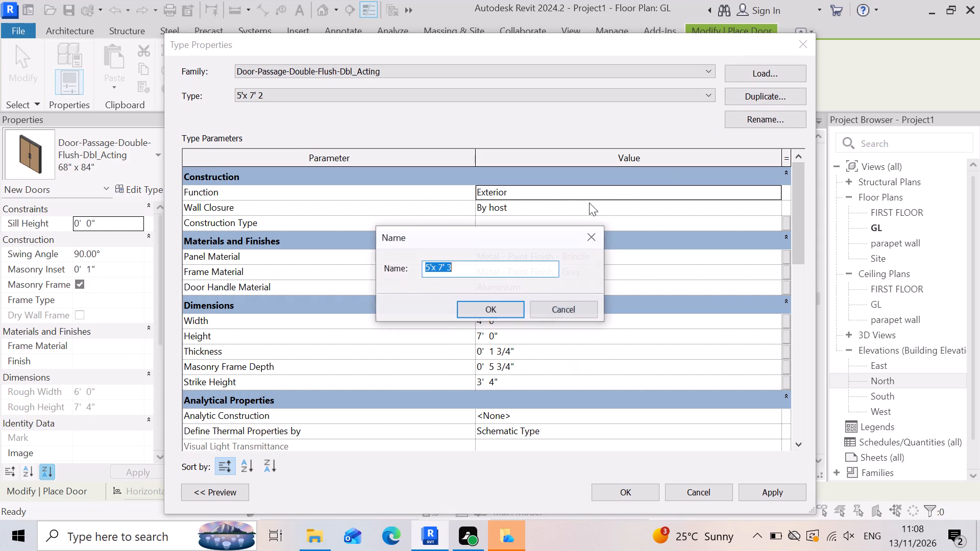
left_click(430, 264)
key("BackSpace")
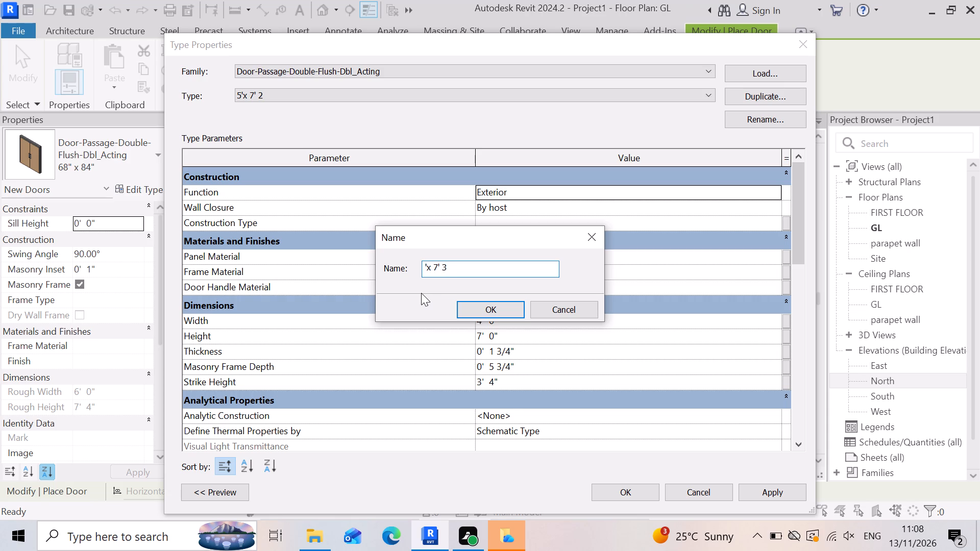
type("3'")
left_click(487, 303)
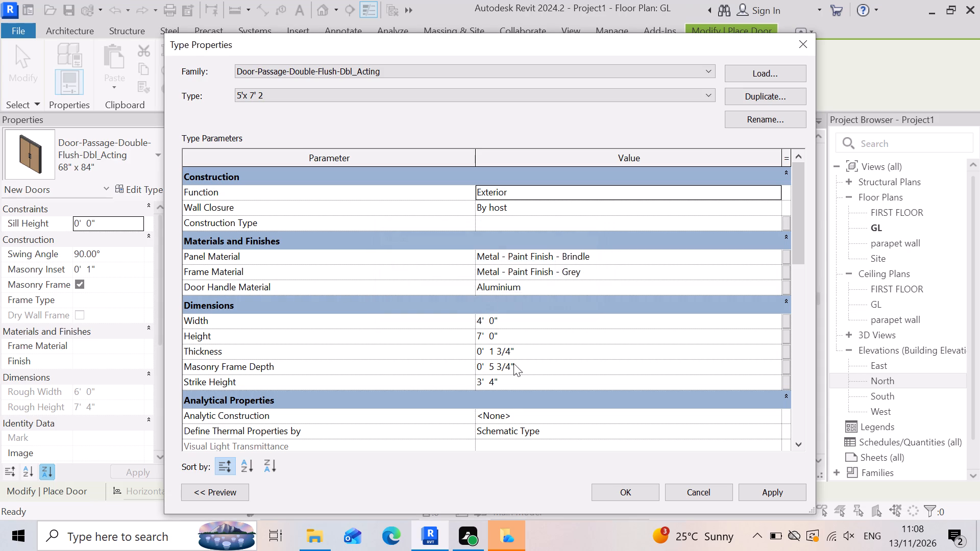
left_click(515, 321)
key("3")
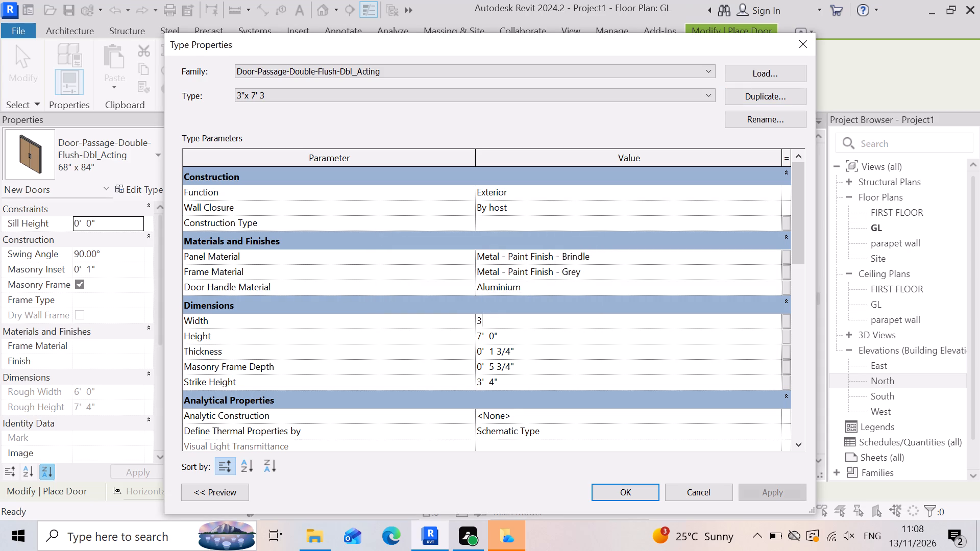
key("apostrophe")
key("Return")
left_click(773, 486)
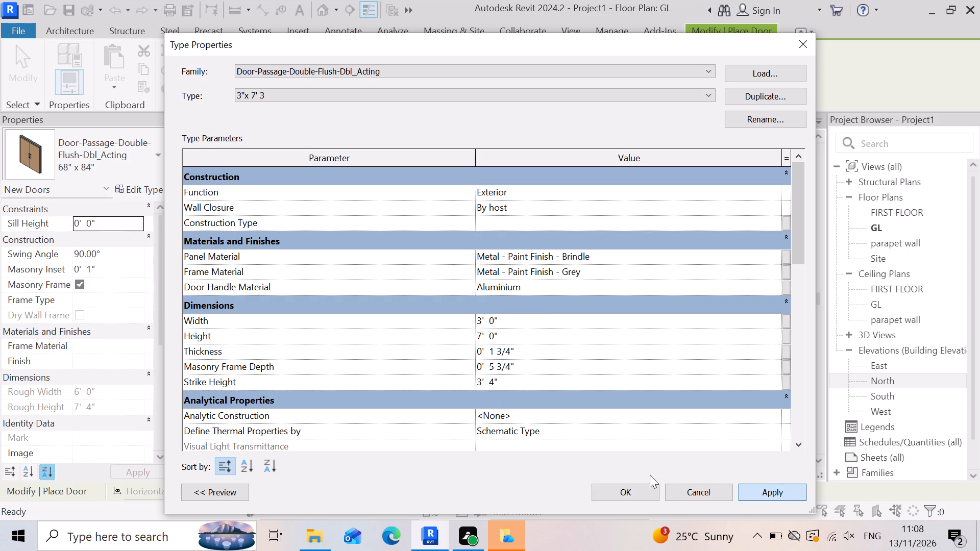
left_click(638, 494)
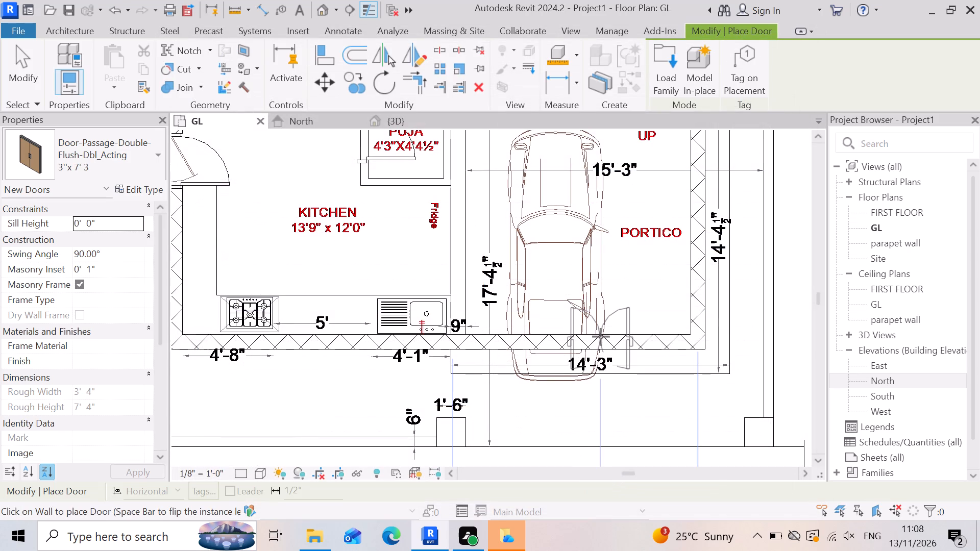
Place the 3''x 7' 3 double door in the portico's road-side wall, about 2'-6" from the outer side wall.
scroll(615, 329, "up", 3)
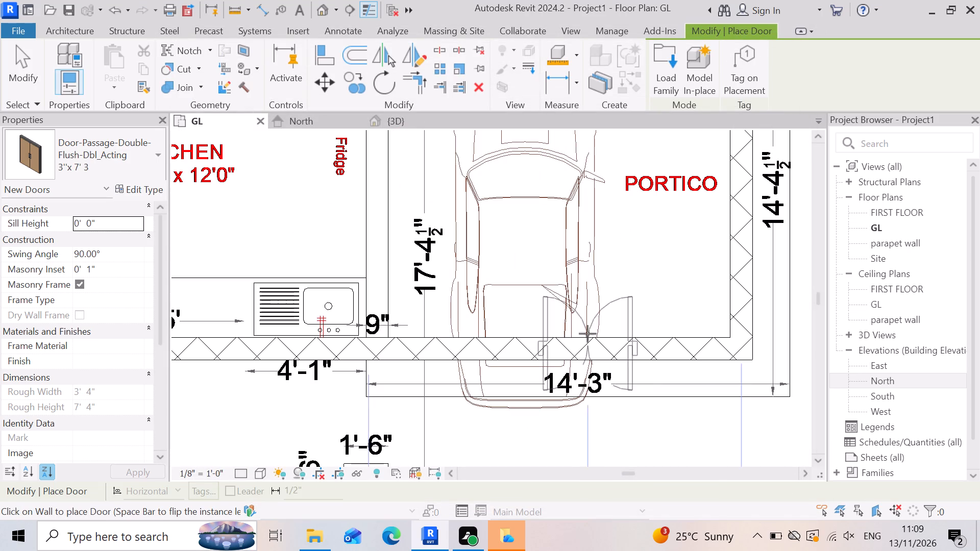
scroll(585, 356, "down", 5)
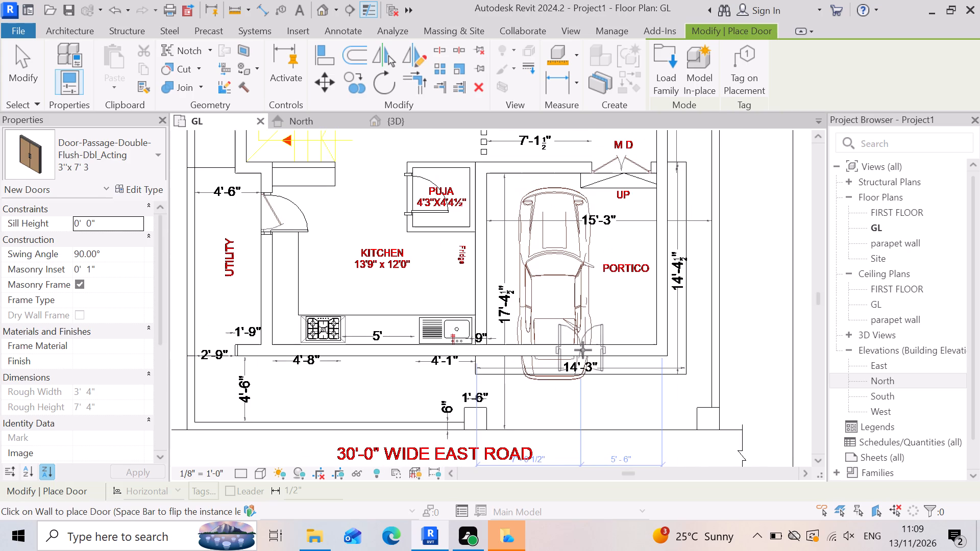
left_click(623, 339)
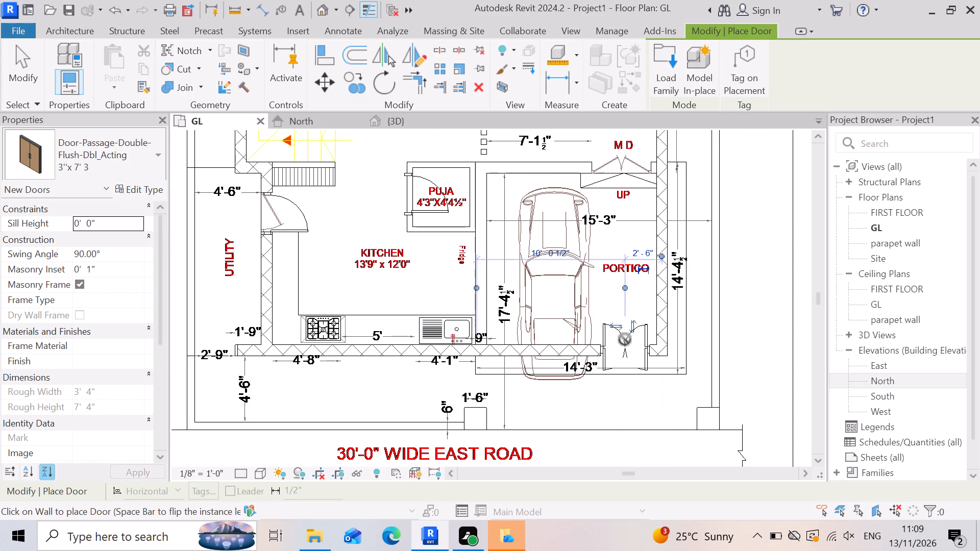
scroll(668, 462, "down", 3)
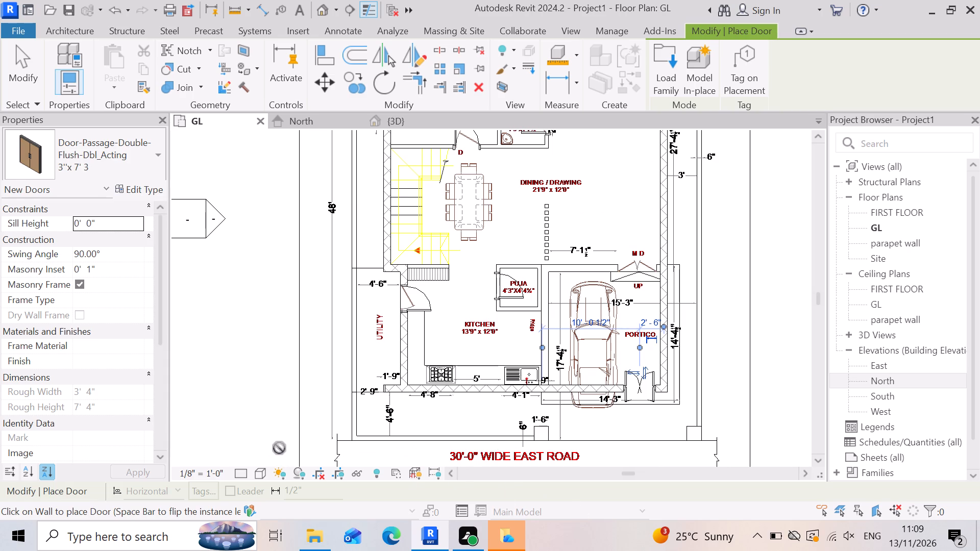
key("Escape")
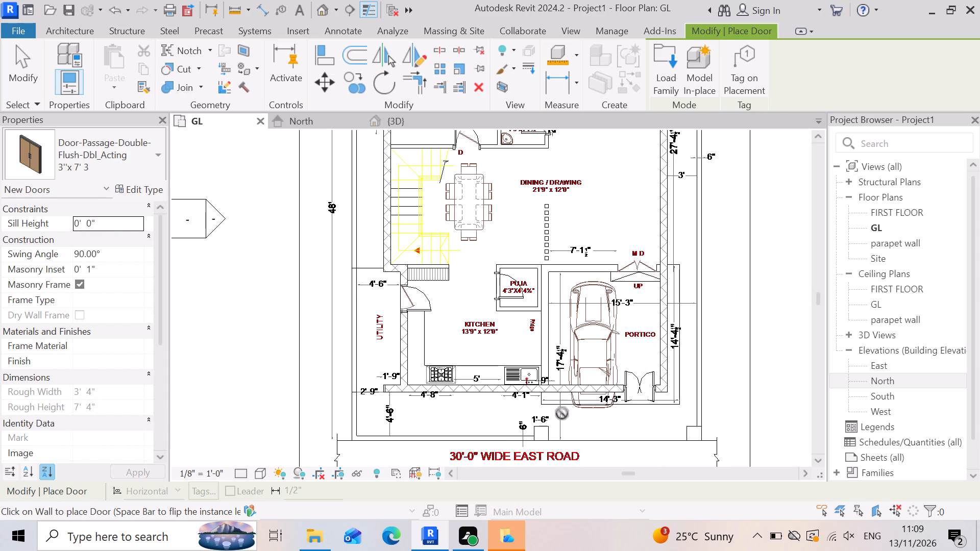
scroll(565, 404, "up", 1)
key("Escape")
scroll(649, 432, "up", 2)
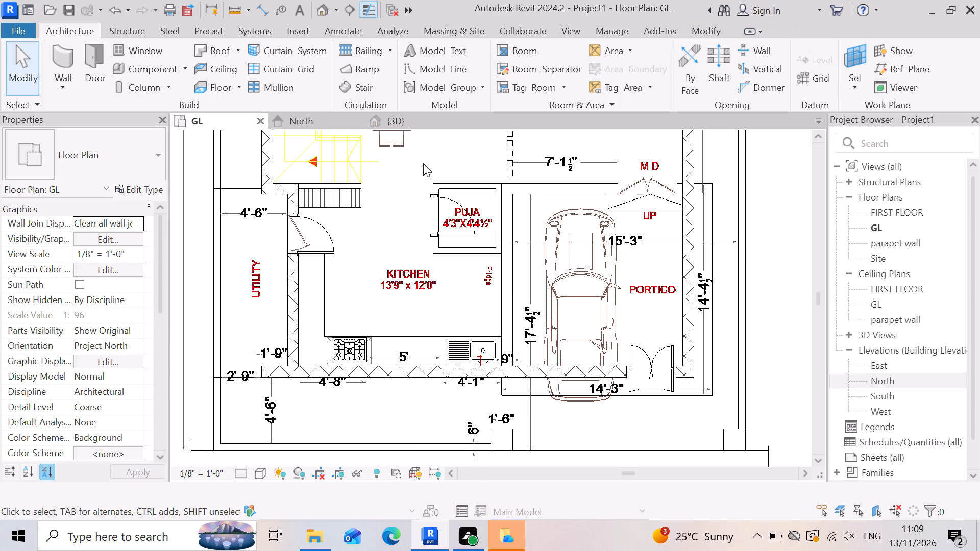
Examine the placed doors and the exterior walls around the kitchen, utility and portico in the 3D view.
left_click(424, 118)
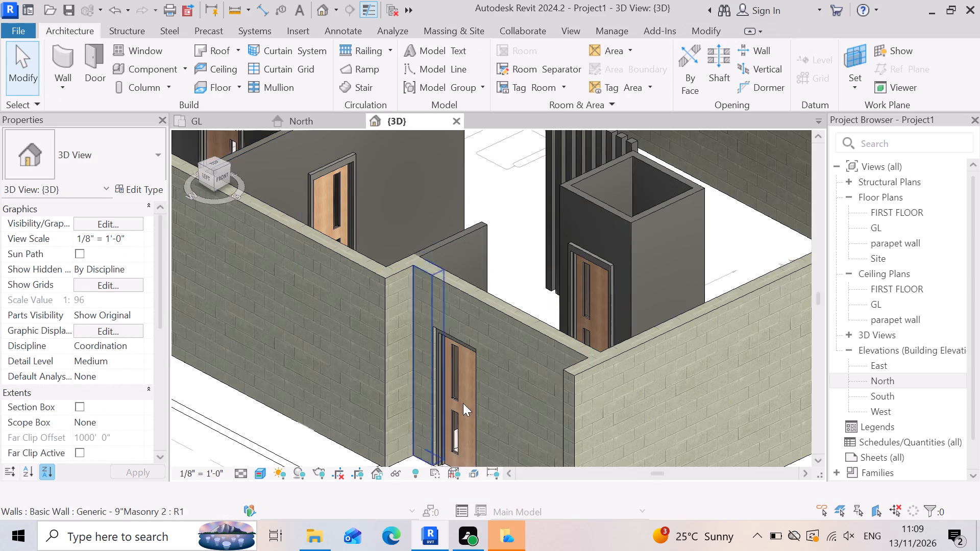
scroll(612, 317, "down", 1)
scroll(614, 362, "down", 4)
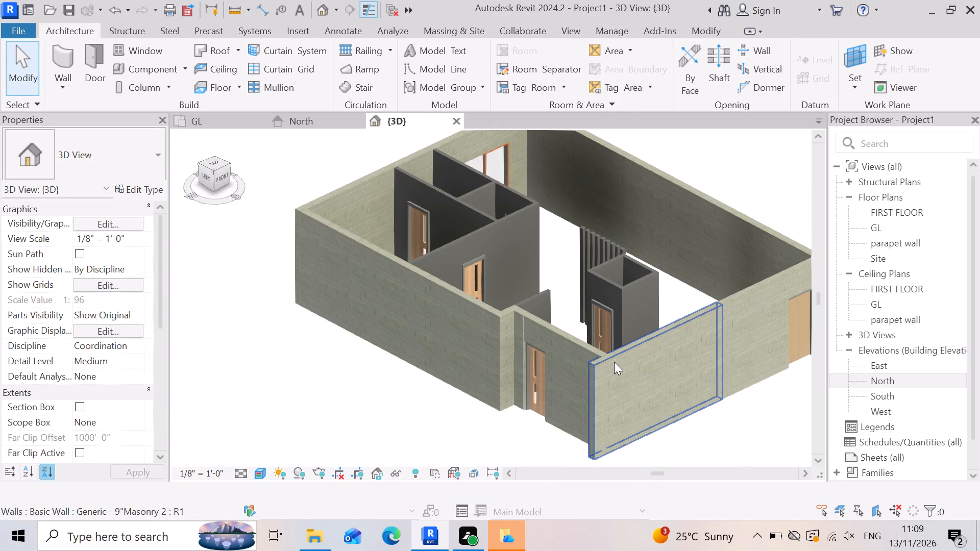
scroll(611, 386, "down", 2)
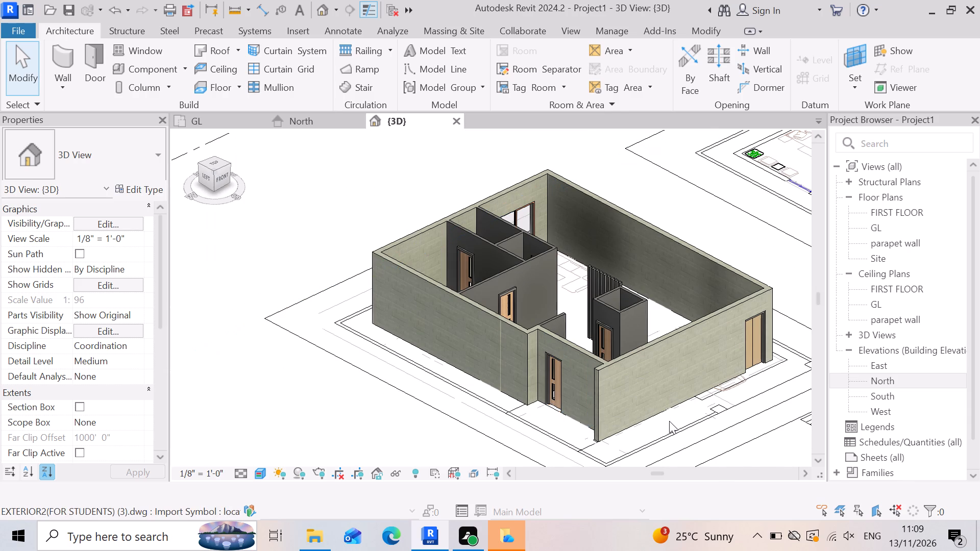
scroll(605, 397, "up", 4)
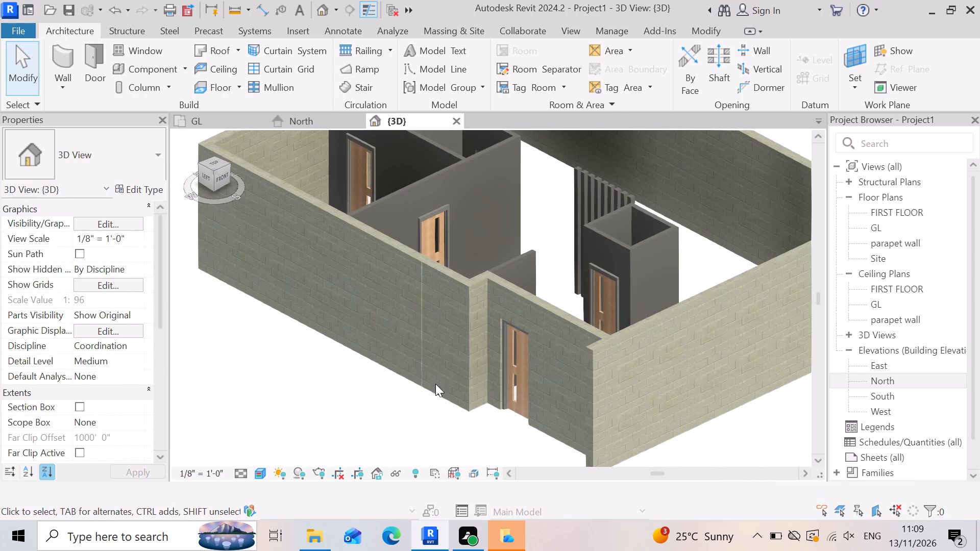
scroll(629, 391, "up", 3)
scroll(597, 329, "down", 3)
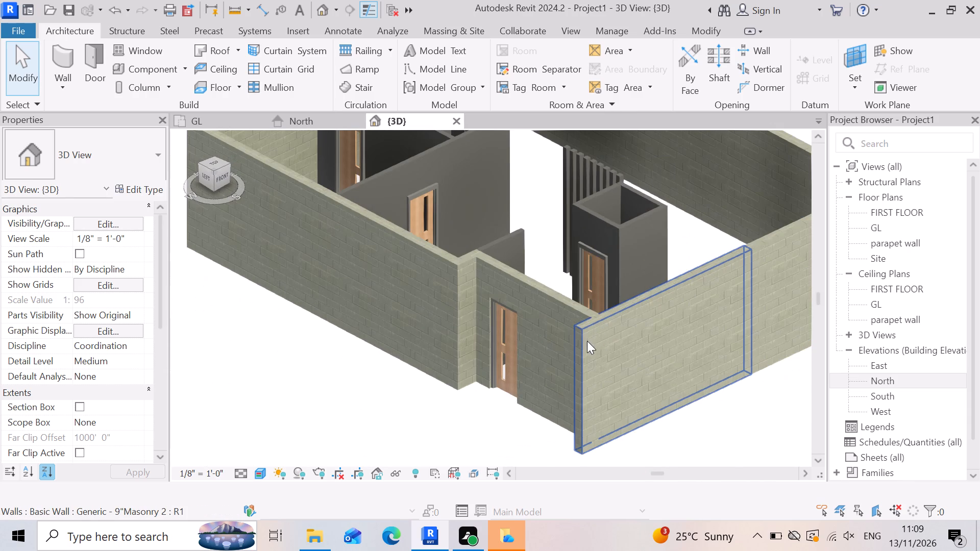
scroll(574, 352, "down", 4)
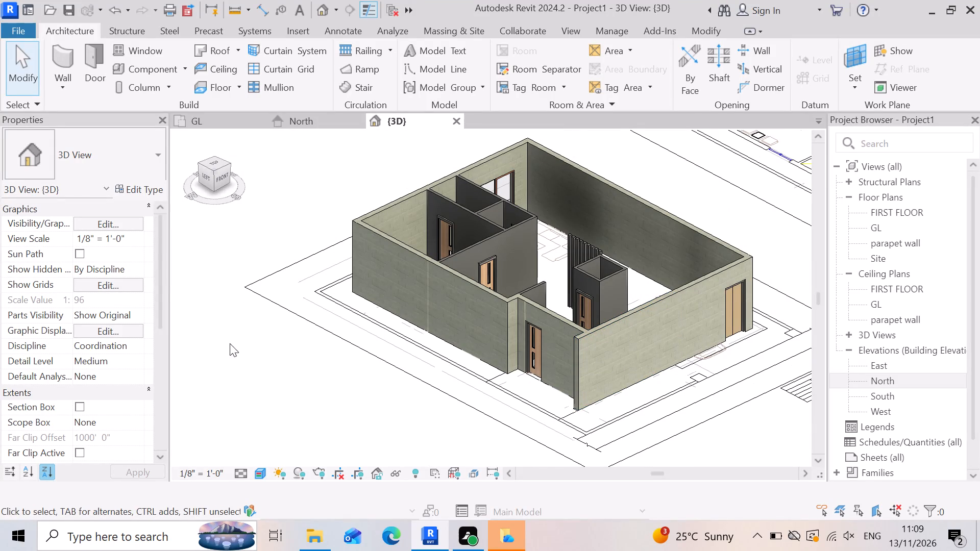
scroll(571, 329, "up", 1)
scroll(525, 328, "up", 5)
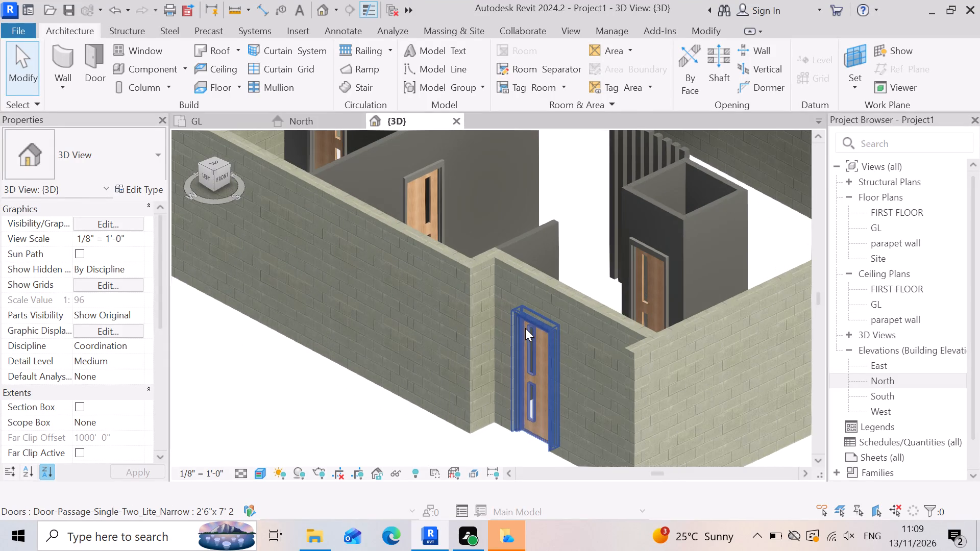
scroll(530, 302, "up", 3)
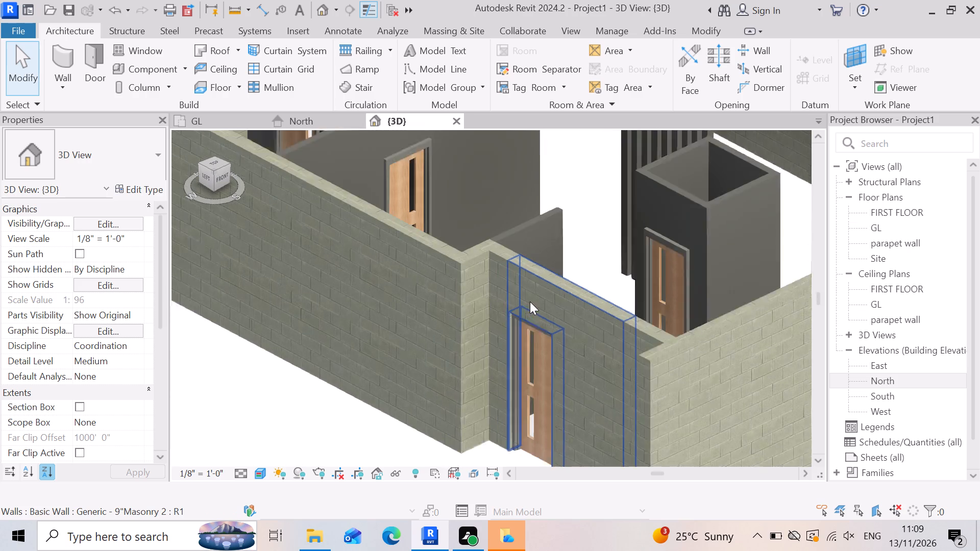
scroll(501, 319, "down", 8)
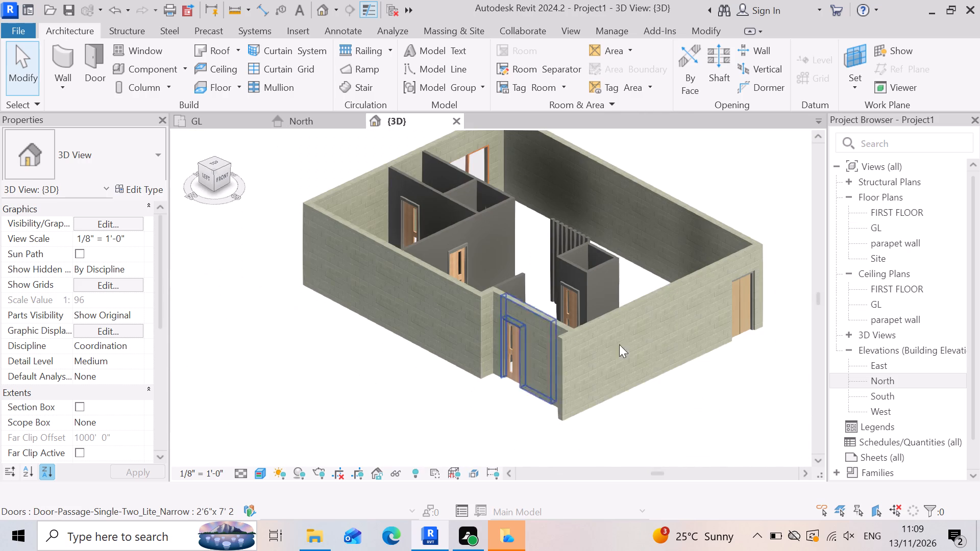
Select the masonry wall between the utility and the kitchen, below the utility door, in the GL floor plan.
left_click(226, 118)
scroll(615, 345, "down", 5)
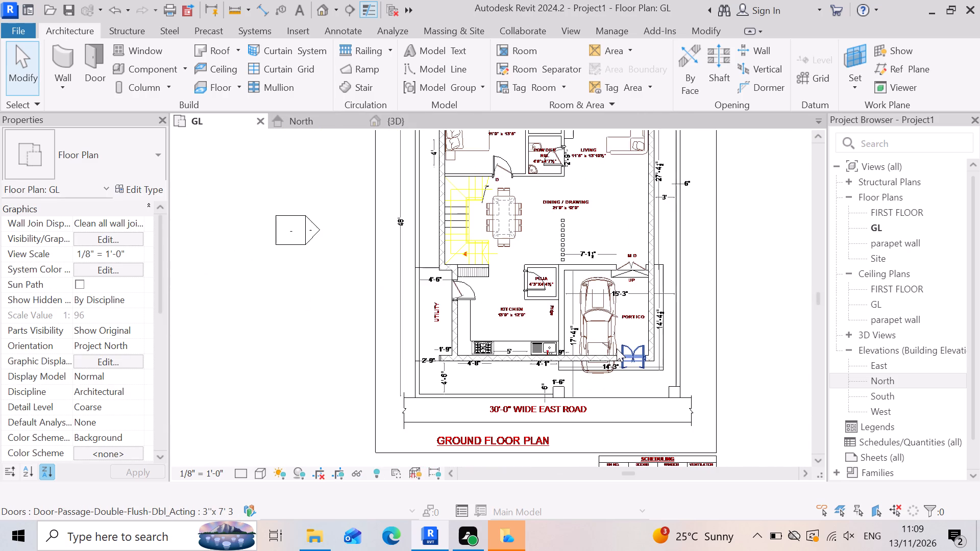
key("Escape")
scroll(459, 370, "up", 1)
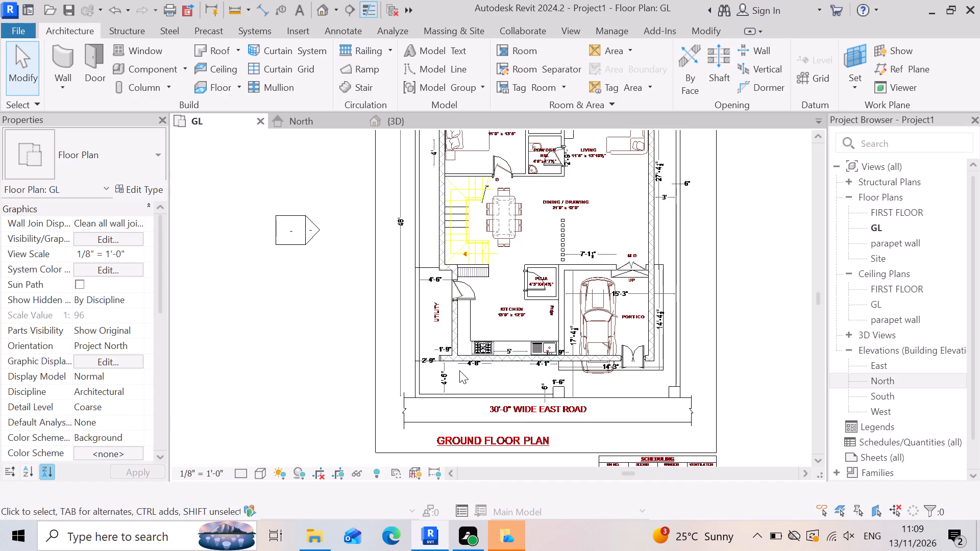
scroll(459, 370, "up", 4)
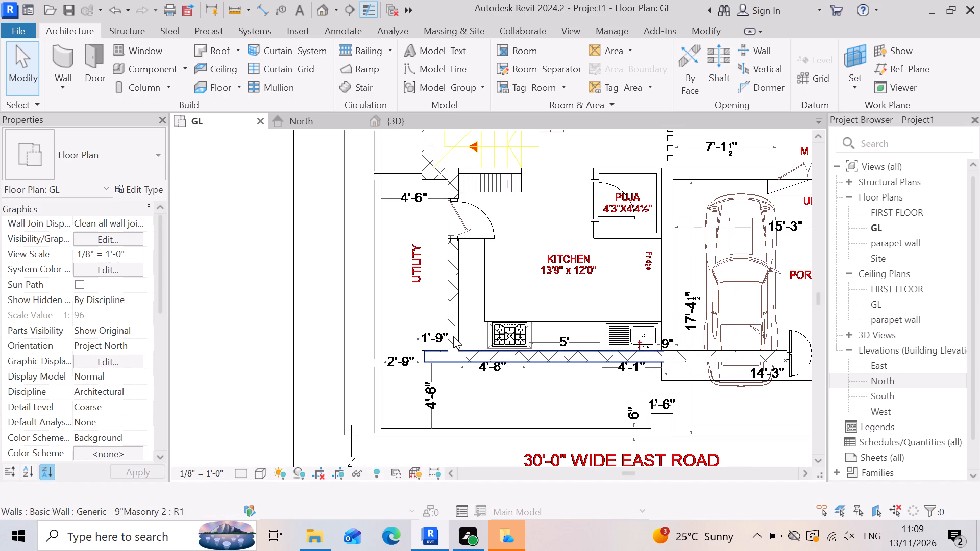
left_click(457, 281)
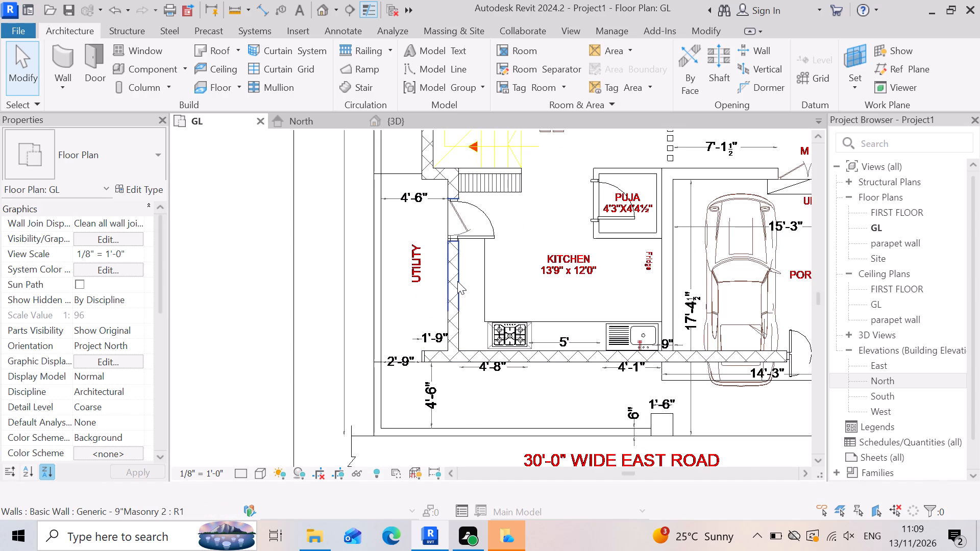
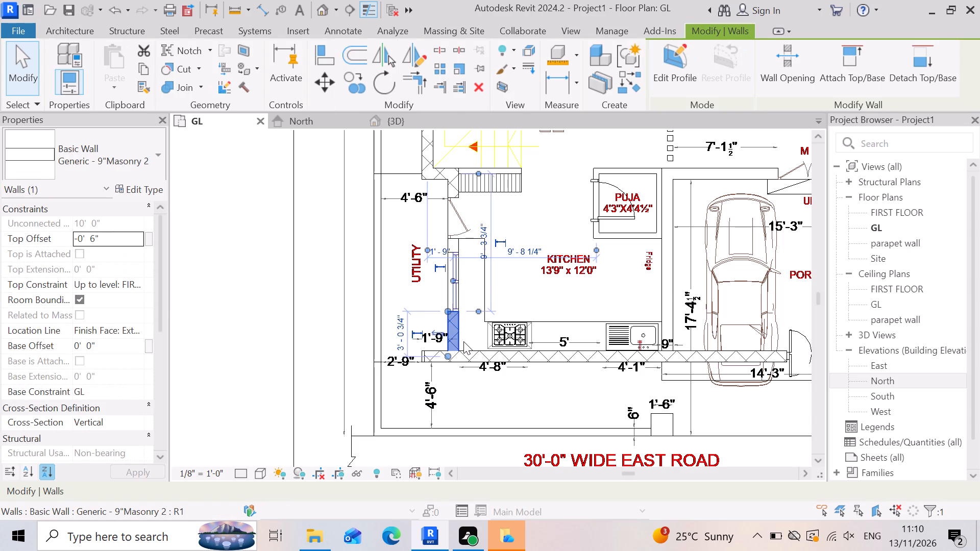
Delete the short vertical 9" masonry wall stub beside the kitchen's utility door, below the staircase.
left_click(447, 182)
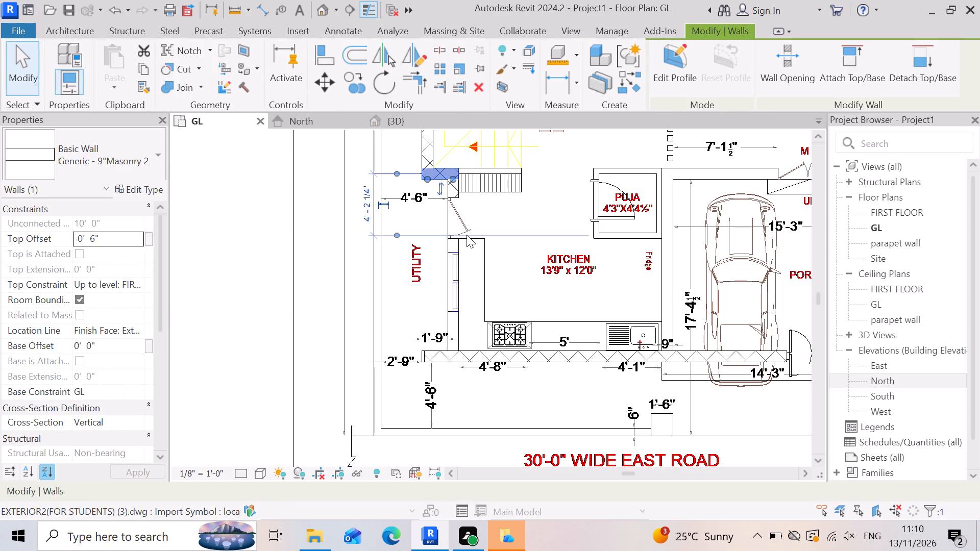
key("Escape")
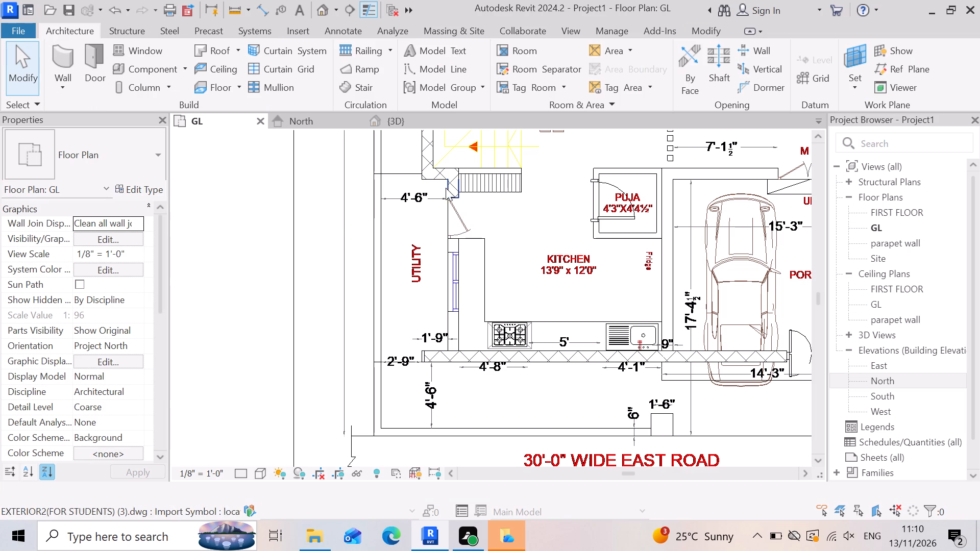
left_click(451, 188)
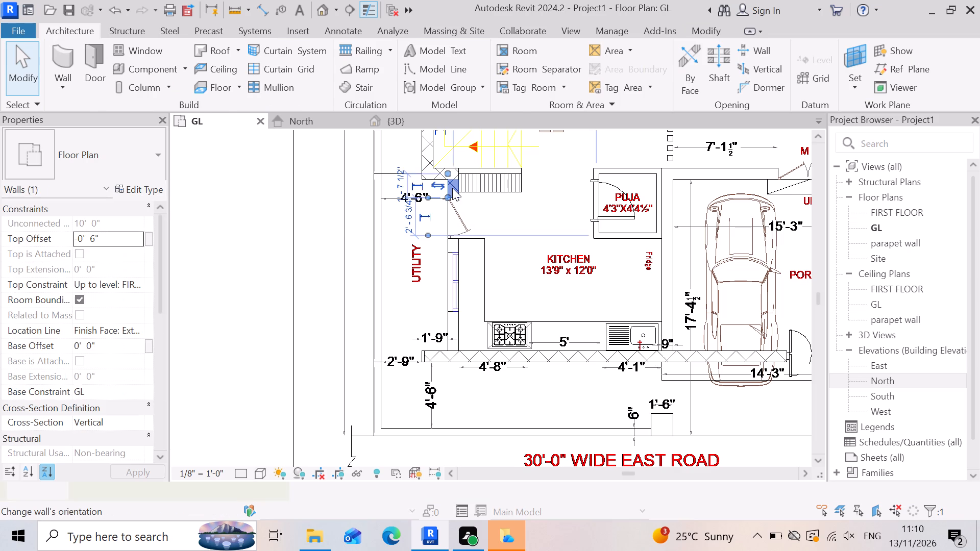
key("Delete")
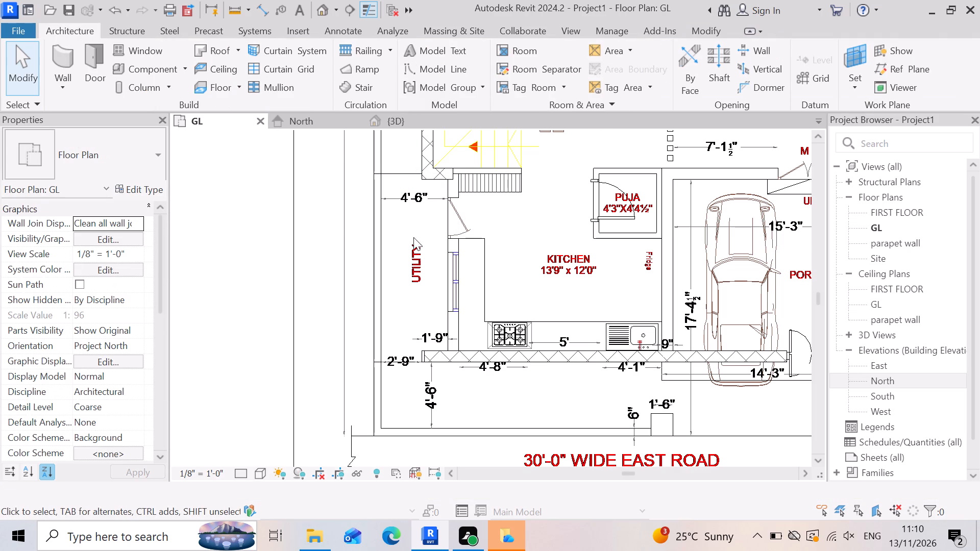
Draw a Generic - 9"Masonry 2 wall about 13' long along the utility side, from the stair wall corner to the kitchen's road-side wall.
left_click(58, 58)
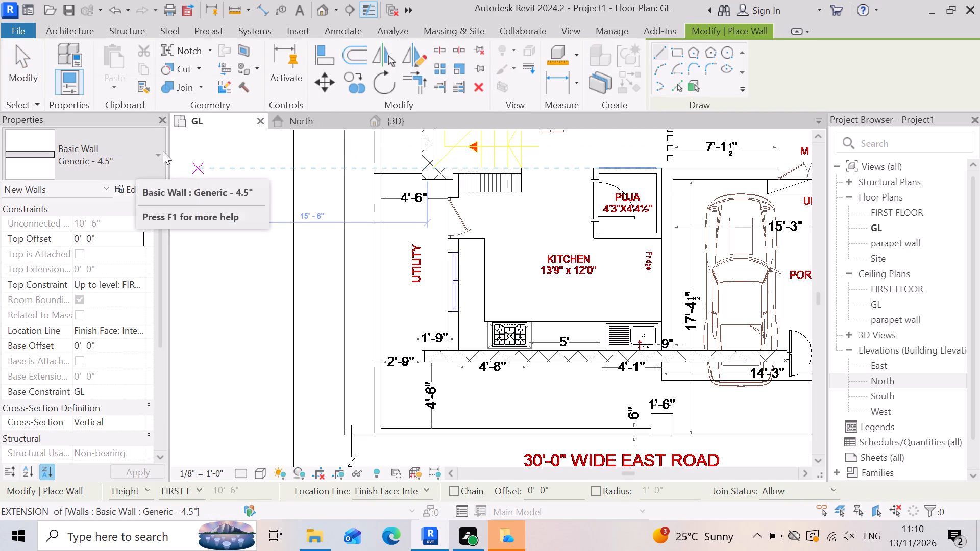
left_click(163, 151)
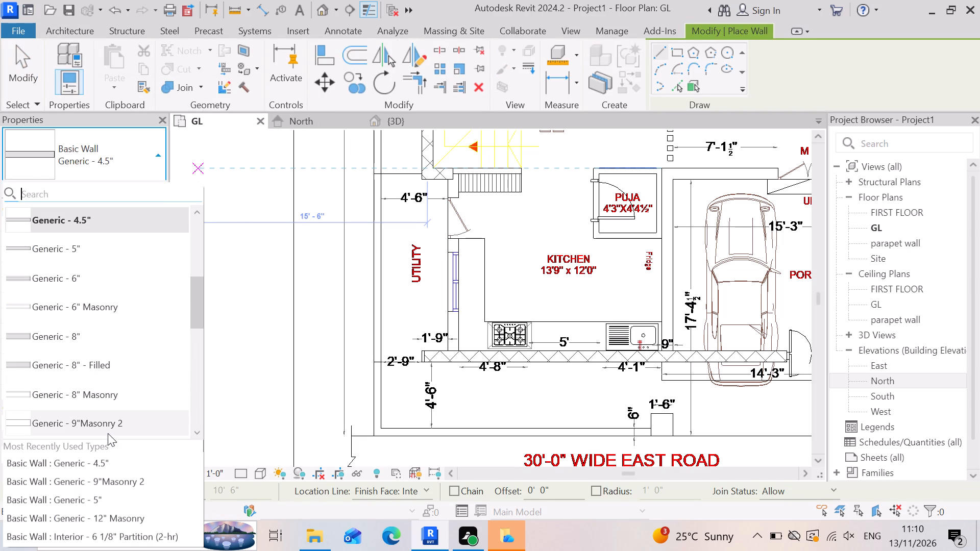
left_click(110, 480)
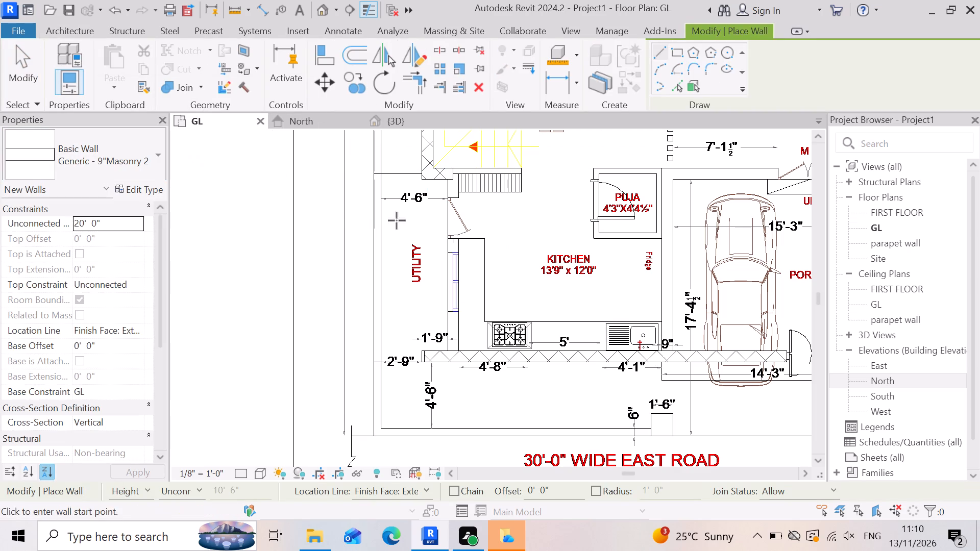
left_click(422, 181)
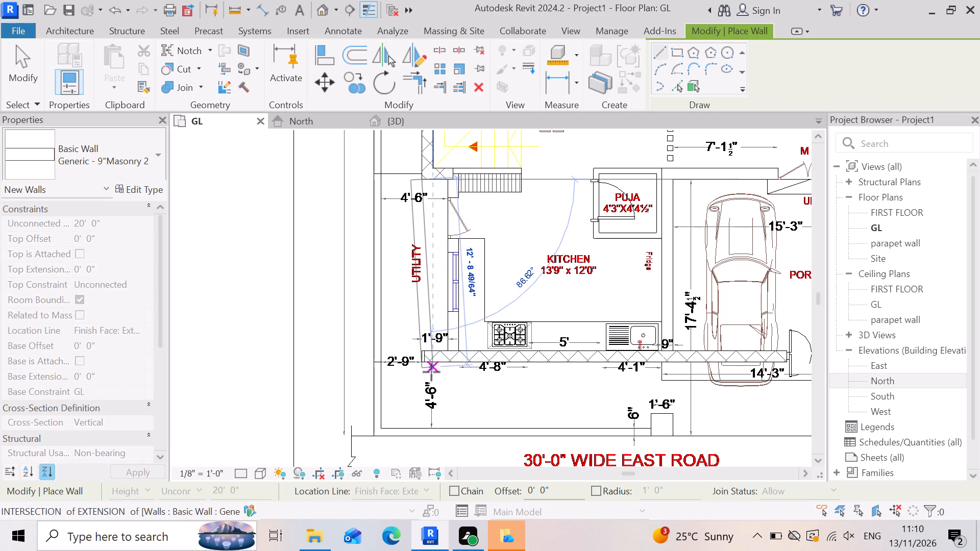
key("space")
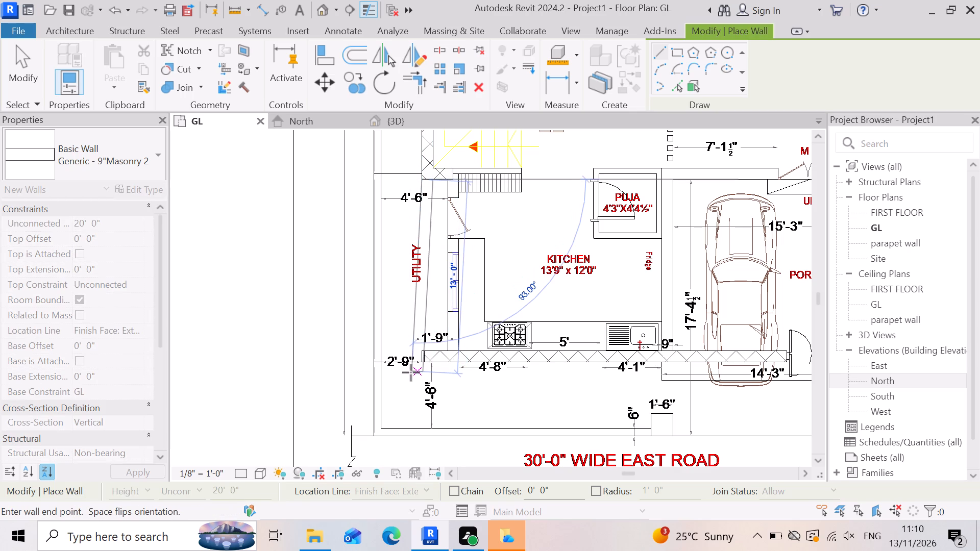
scroll(420, 372, "up", 2)
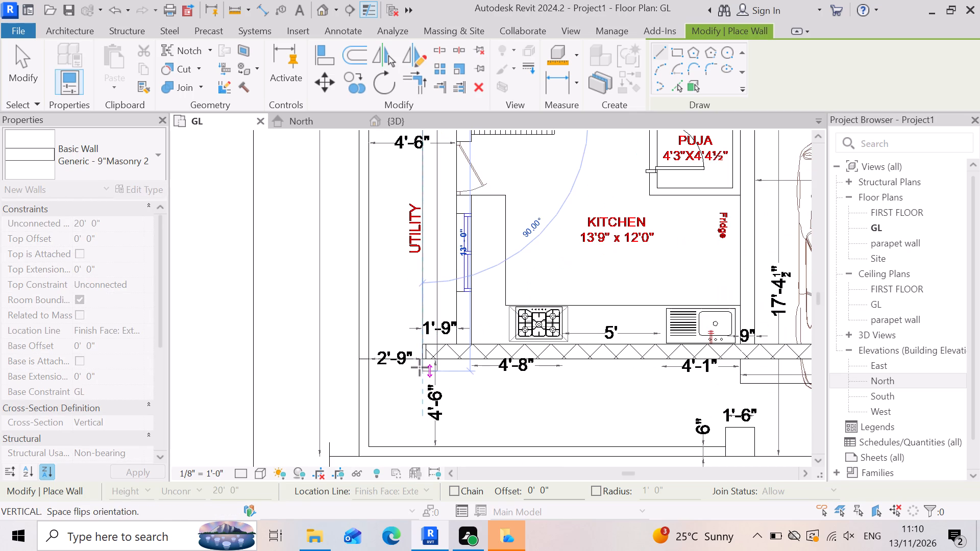
left_click(420, 365)
scroll(428, 393, "down", 4)
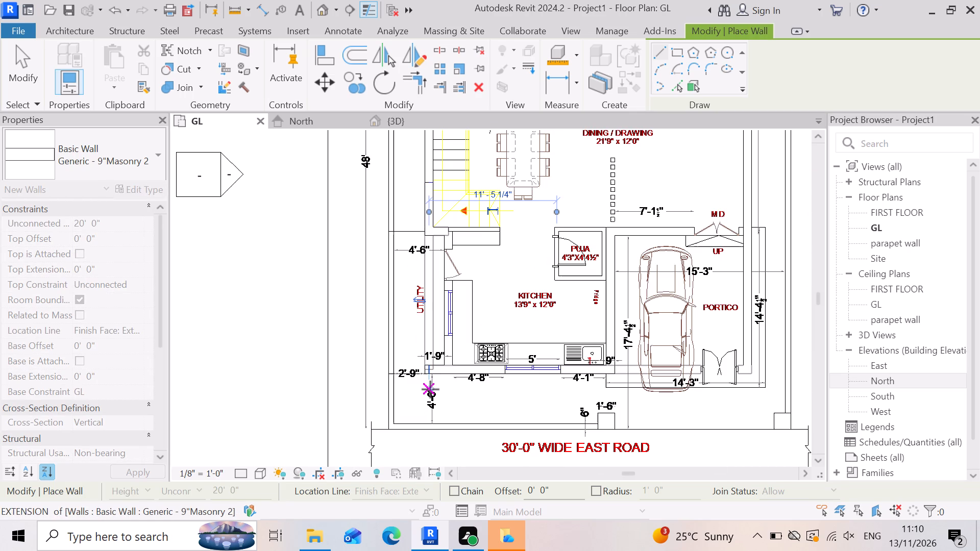
key("Escape")
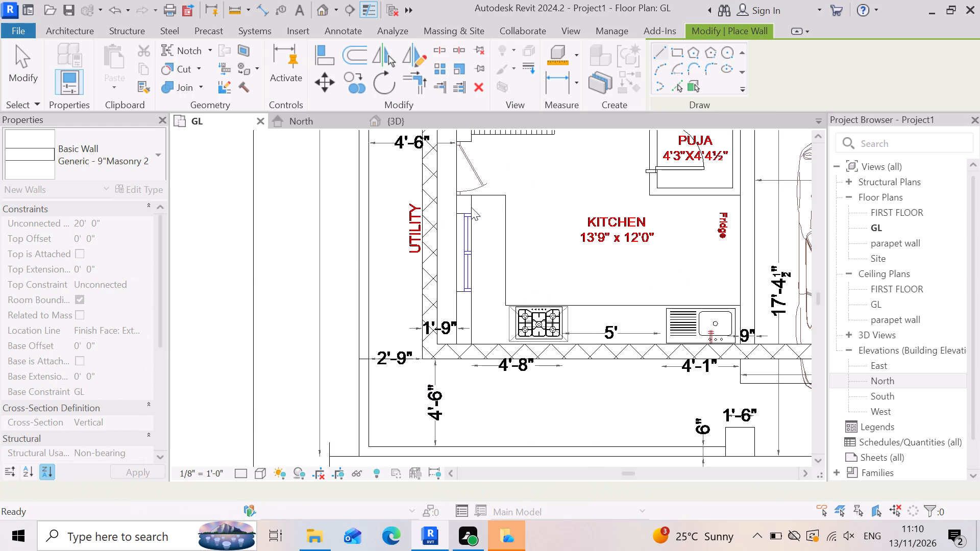
scroll(432, 373, "down", 4)
key("Escape")
scroll(428, 374, "down", 3)
scroll(456, 257, "up", 9)
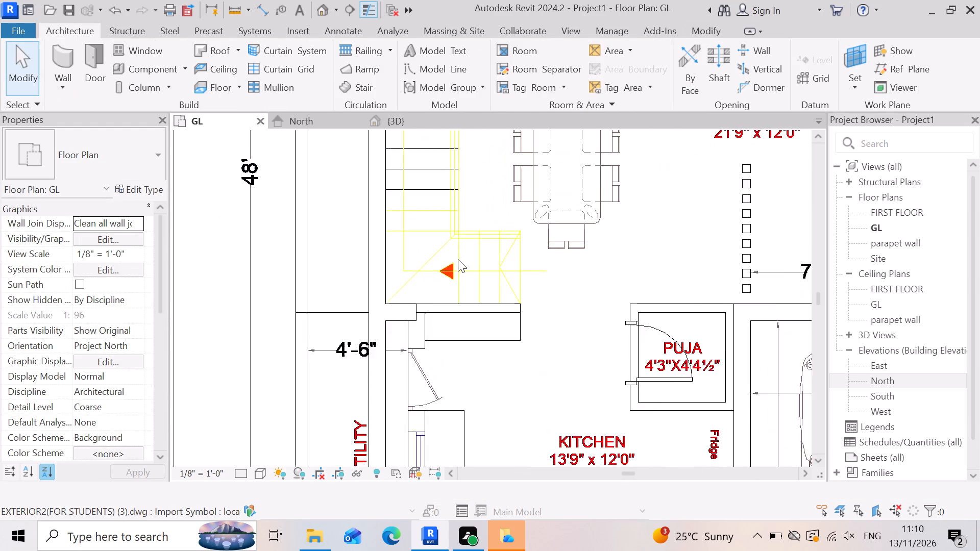
key("Escape")
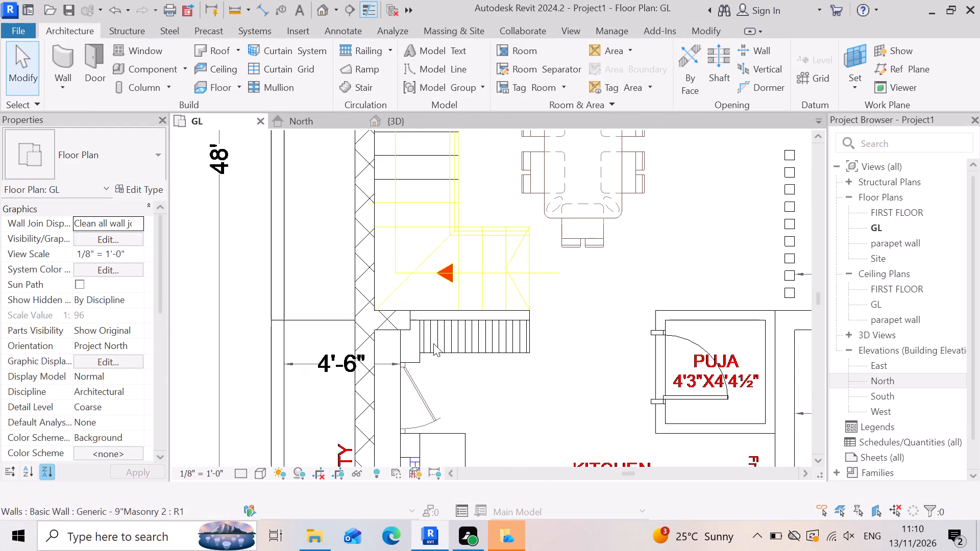
In the 3D view, set the new utility-side wall's top constraint to Up to level: FIRST FLOOR with a top offset of -0' 6".
scroll(431, 348, "up", 3)
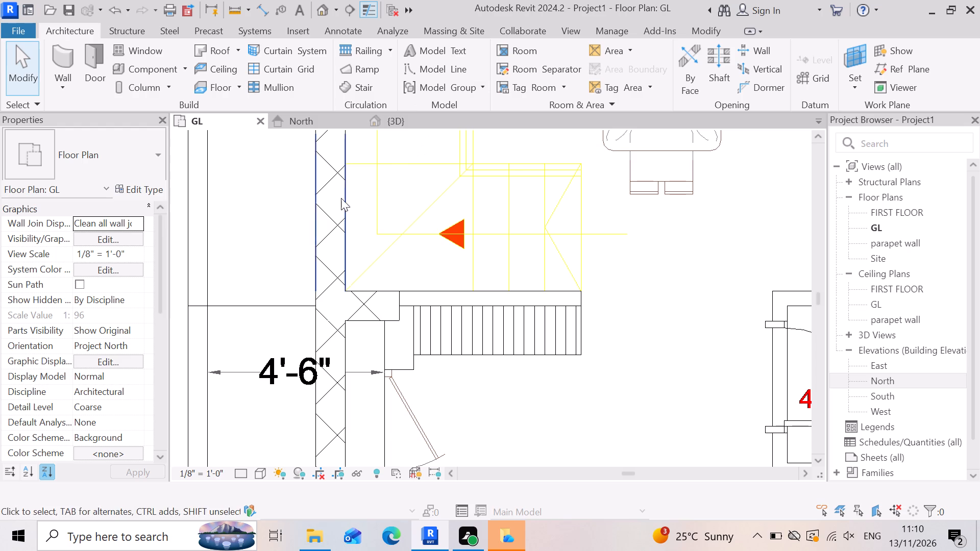
left_click(428, 124)
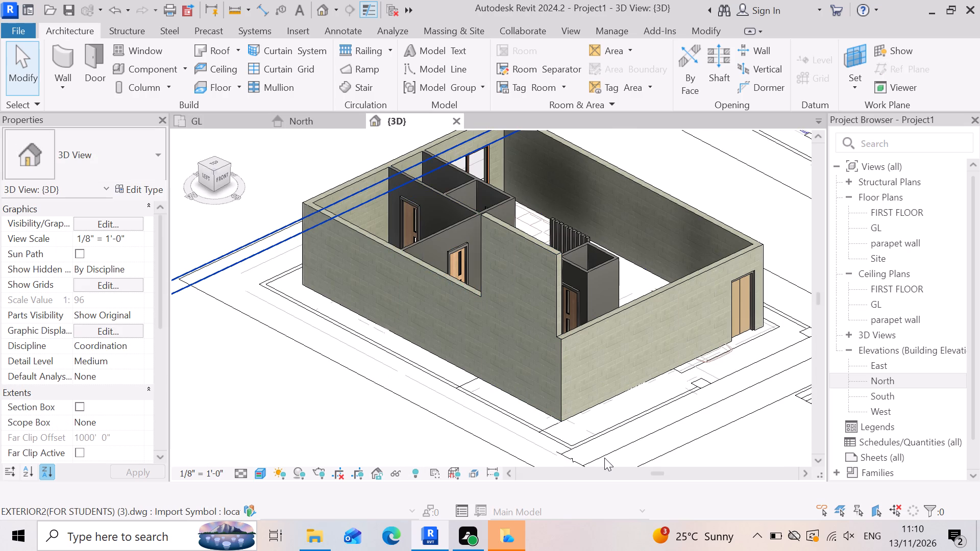
key("Escape")
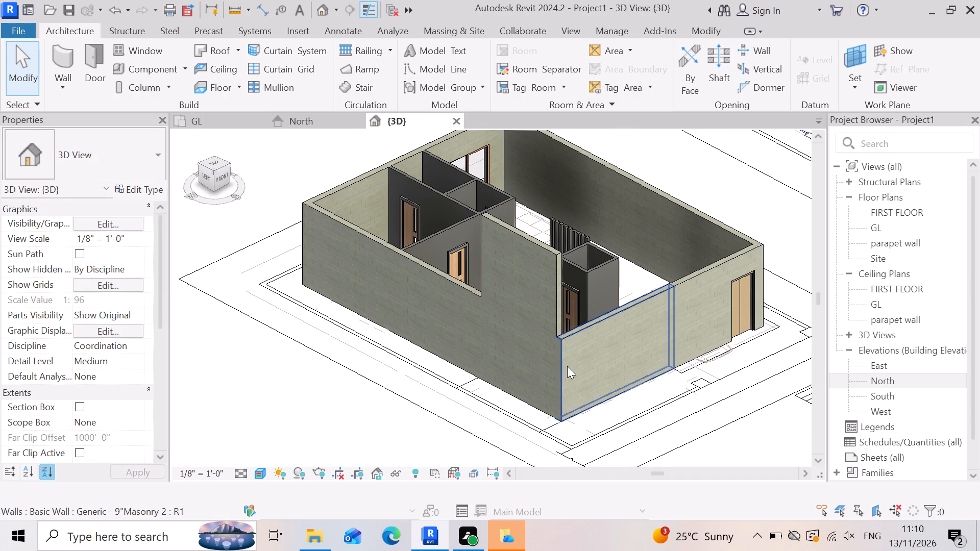
left_click(540, 319)
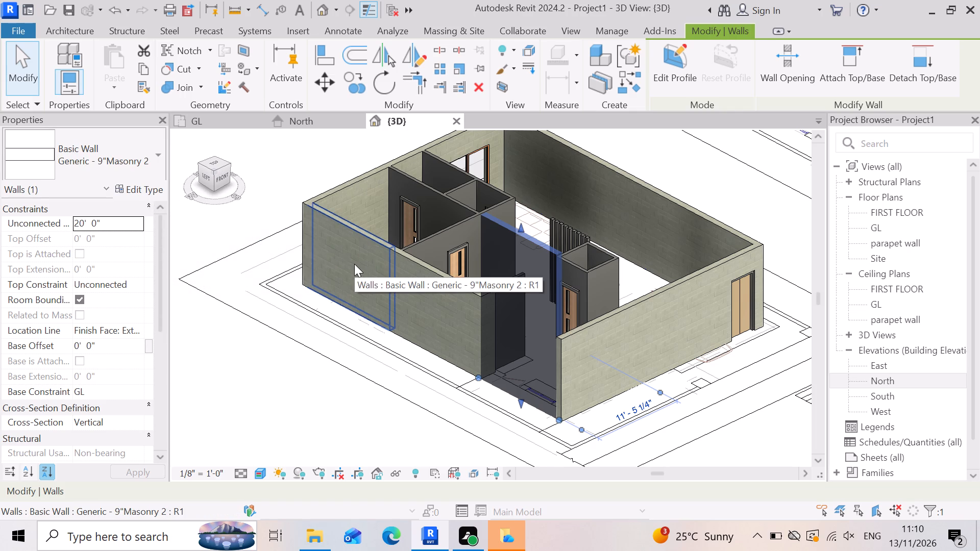
left_click(103, 288)
left_click(140, 288)
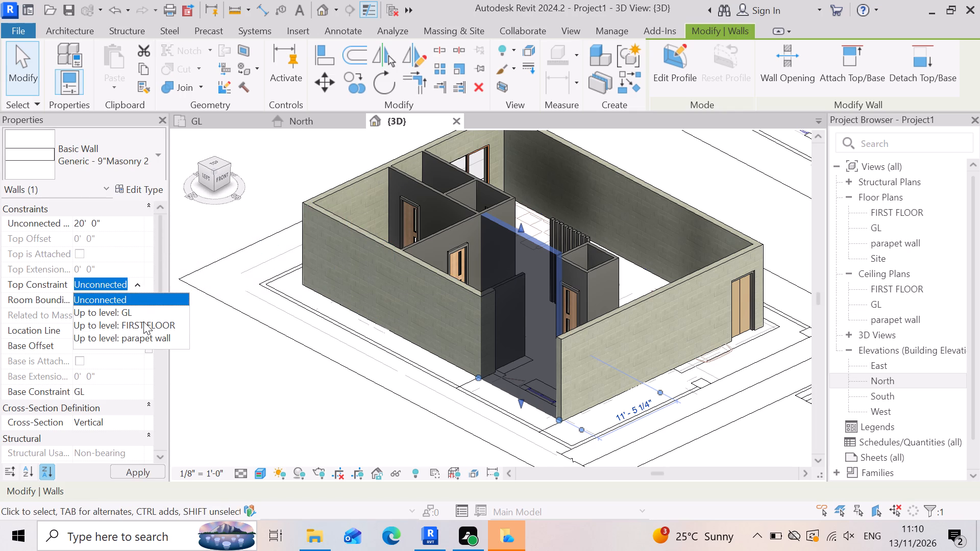
left_click(143, 321)
left_click(108, 238)
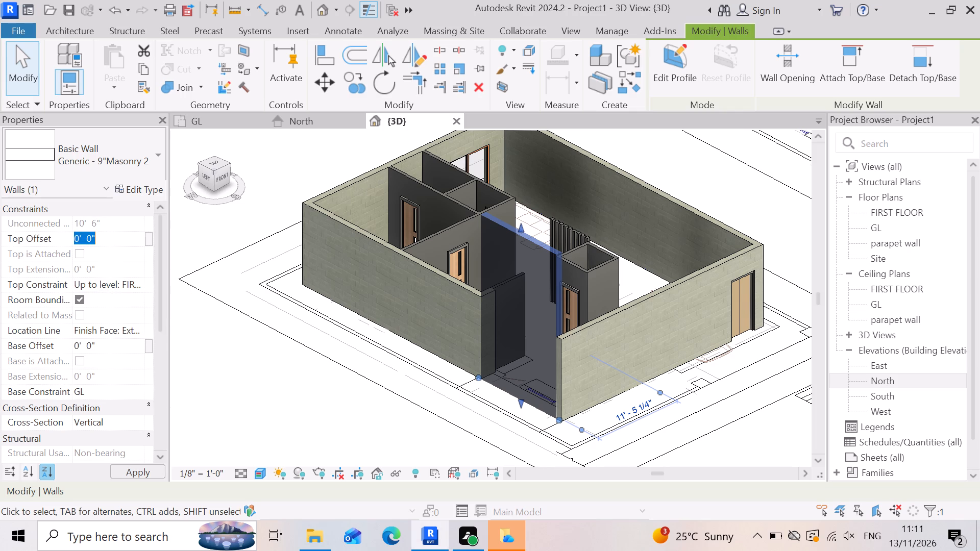
type("-6")
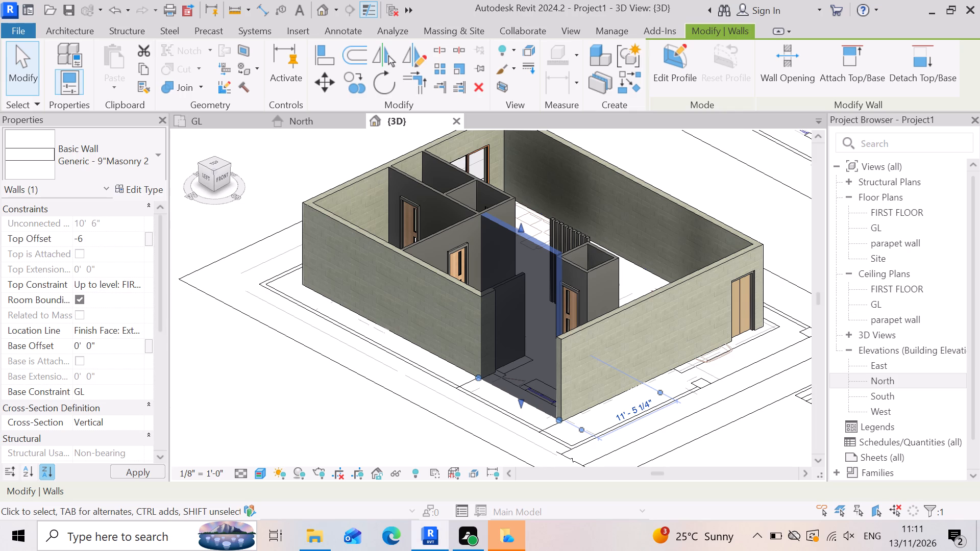
key("shift+quotedbl")
key("Return")
left_click(129, 469)
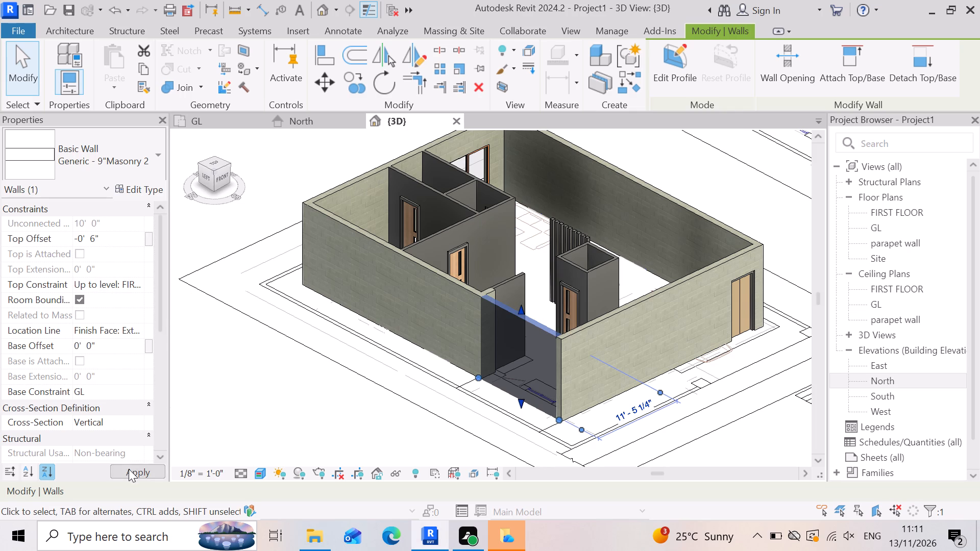
left_click(325, 429)
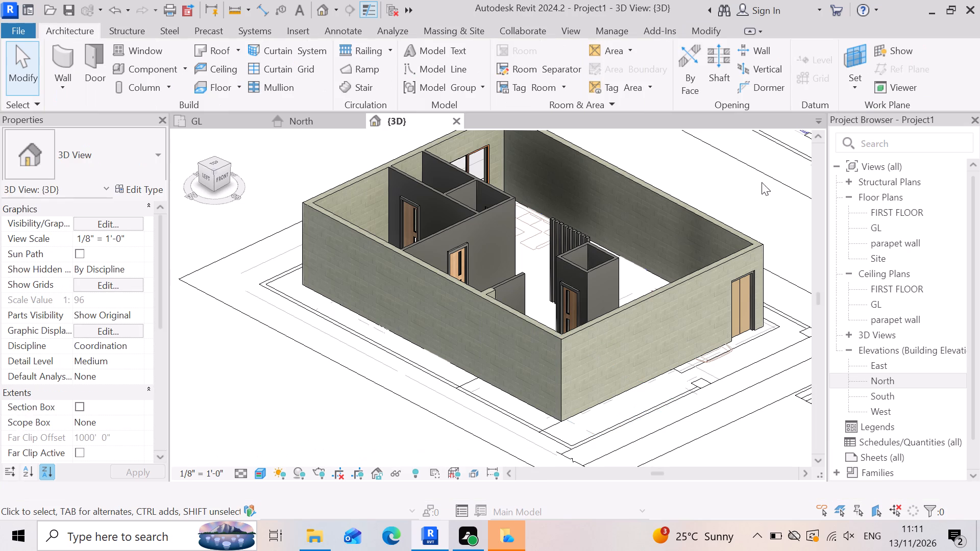
Examine the new utility-side wall and its junctions with the adjoining walls in the 3D view.
scroll(587, 290, "up", 5)
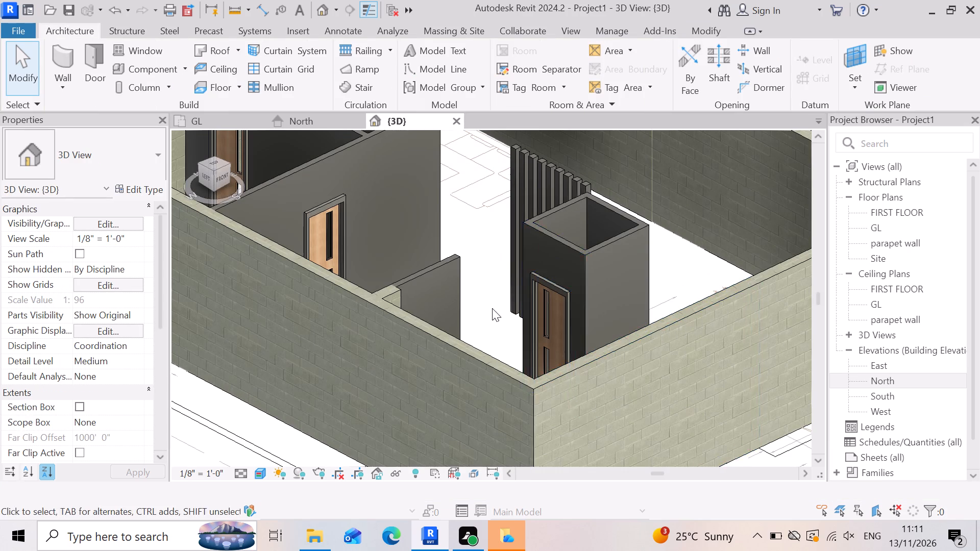
scroll(491, 308, "up", 3)
scroll(320, 328, "up", 2)
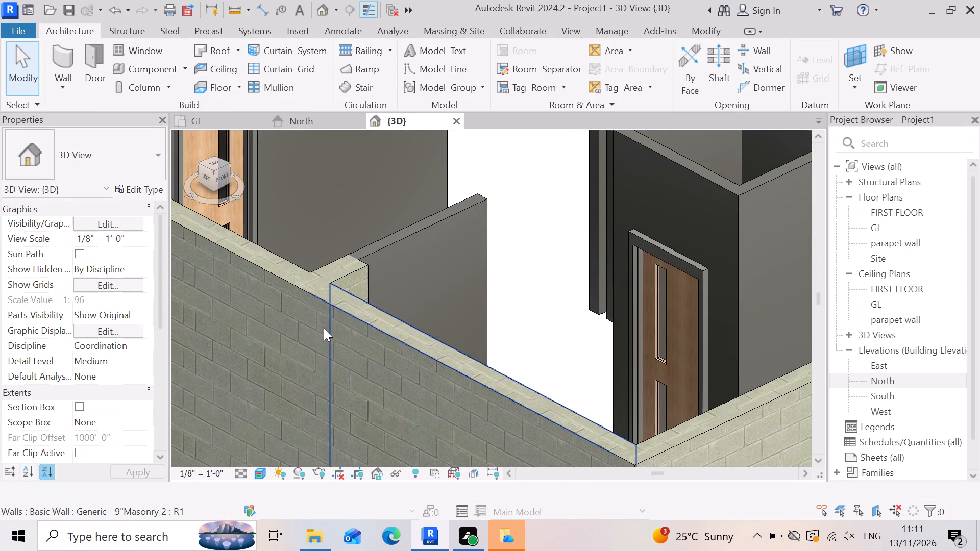
scroll(482, 277, "down", 10)
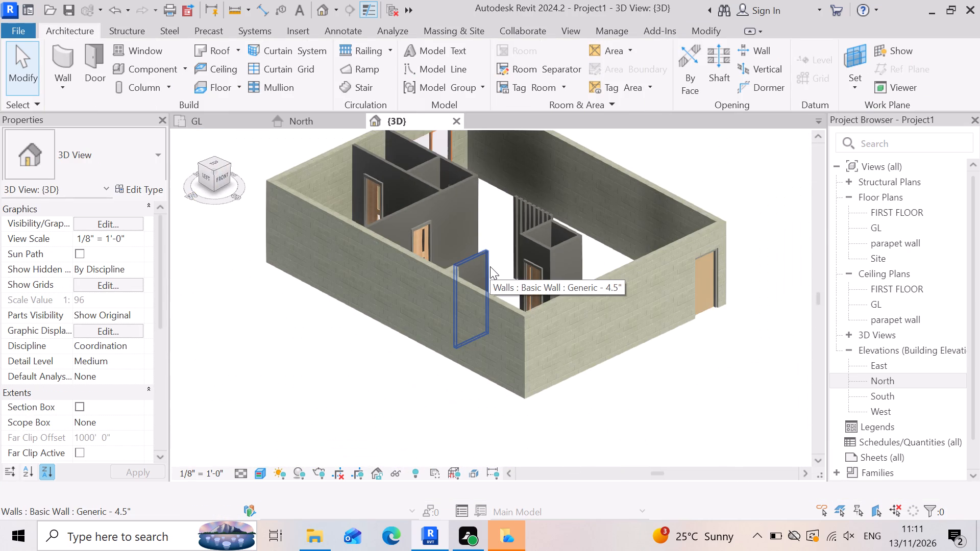
scroll(489, 266, "down", 2)
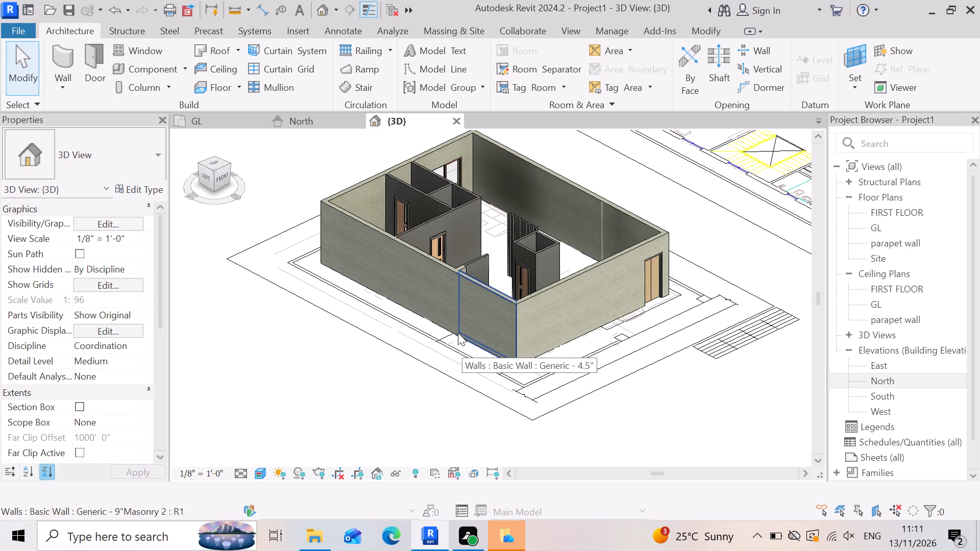
right_click_drag(458, 329, 398, 330, "shift")
middle_click(458, 326, "shift")
middle_click_drag(458, 324, 398, 330, "shift")
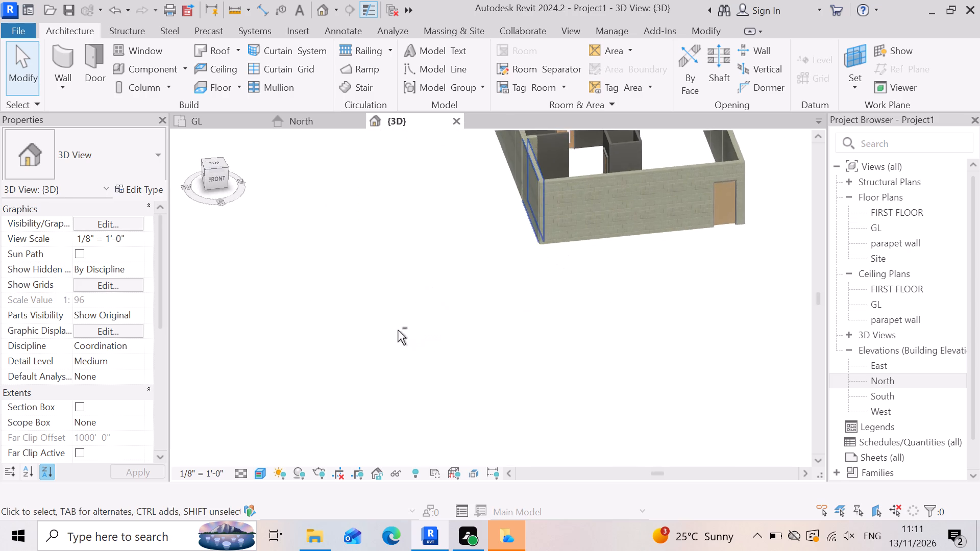
scroll(572, 347, "down", 2)
scroll(565, 220, "up", 6)
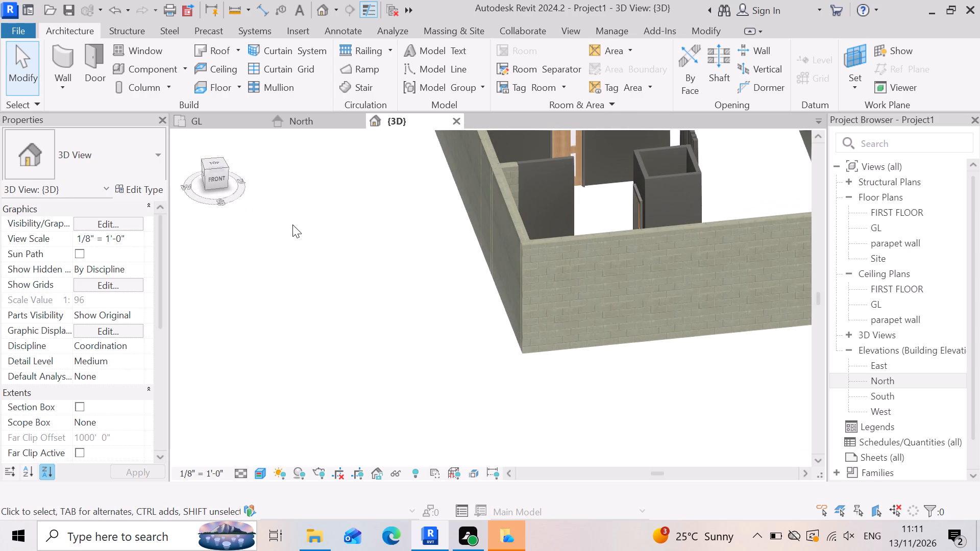
Return to the GL floor plan and examine the walls around the kitchen, utility and staircase.
left_click(210, 118)
scroll(554, 350, "down", 3)
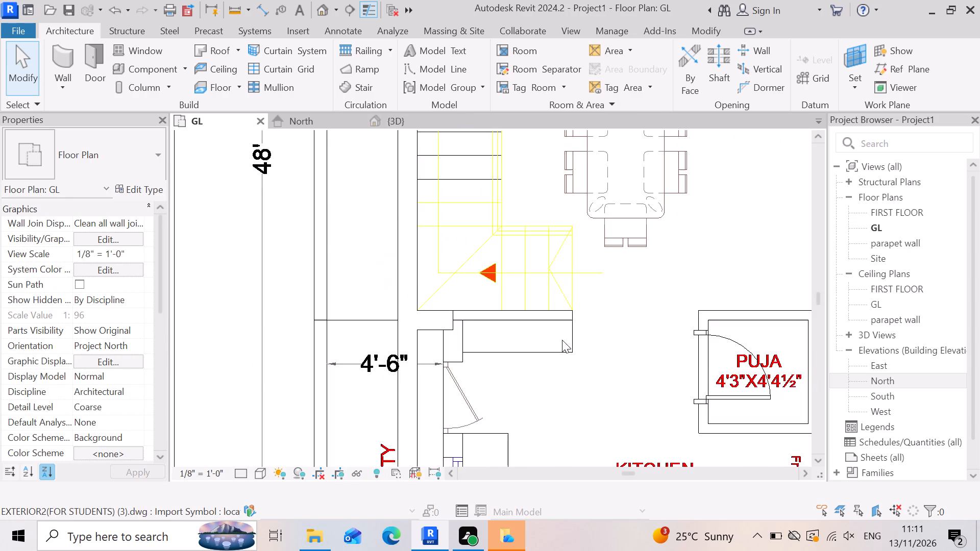
scroll(559, 340, "down", 2)
scroll(478, 311, "down", 4)
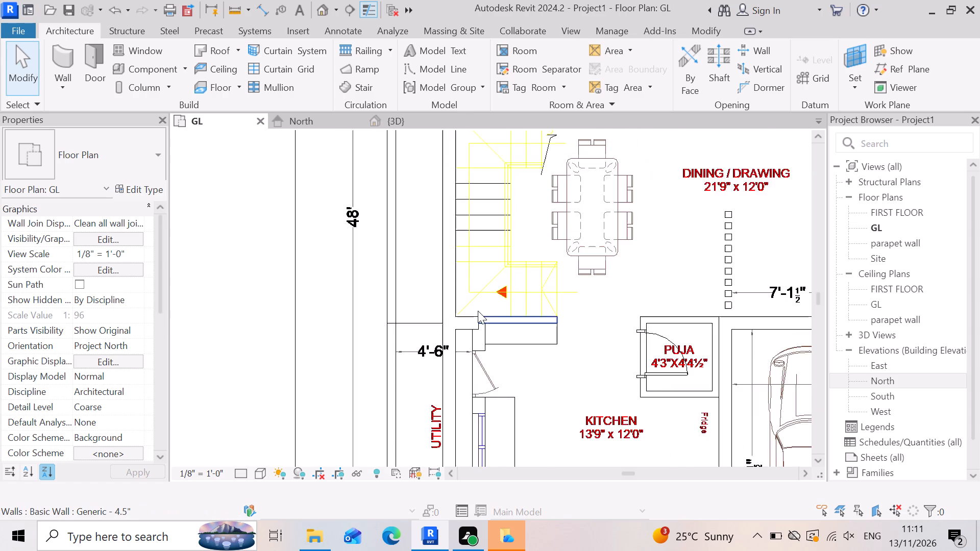
scroll(464, 380, "up", 3)
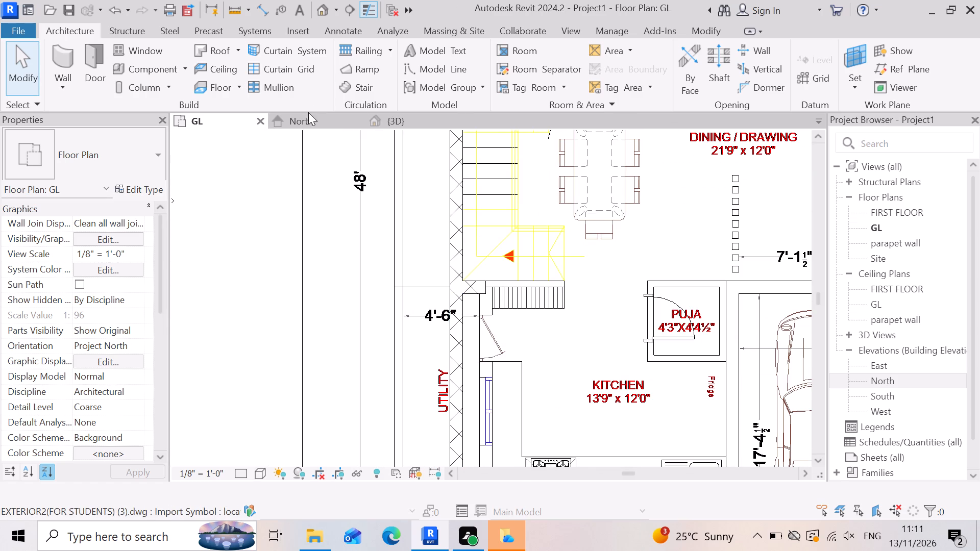
scroll(546, 333, "down", 3)
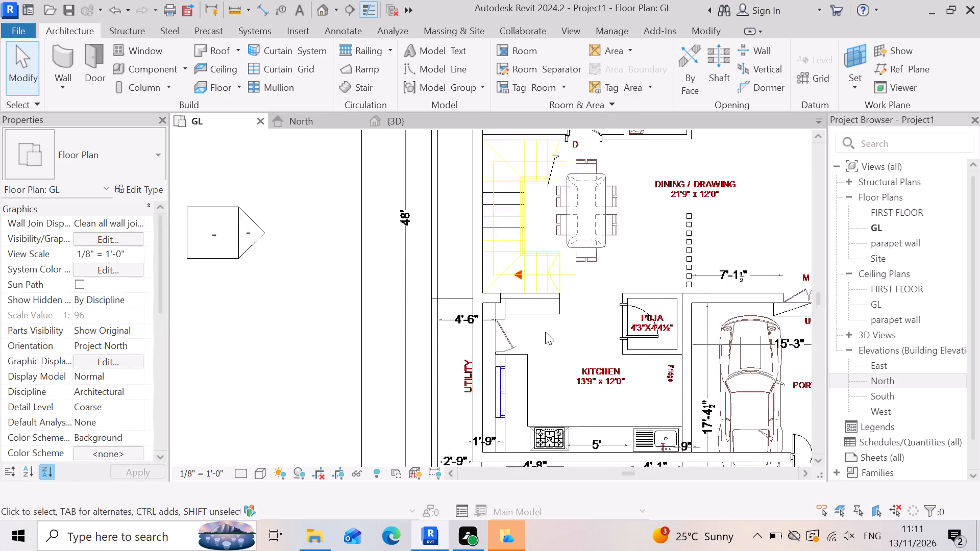
scroll(545, 332, "down", 1)
scroll(483, 419, "up", 2)
scroll(521, 371, "up", 3)
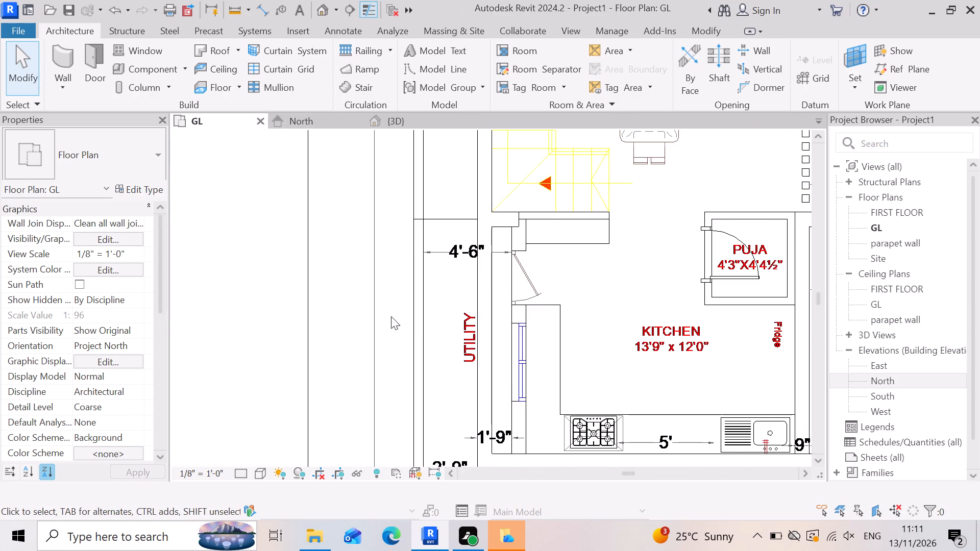
Place a Door-Passage-Single-Two_Lite_Narrow 3' x 7' door in the utility-side wall at the kitchen's utility doorway, centred about 3' from the stair wall.
left_click(100, 70)
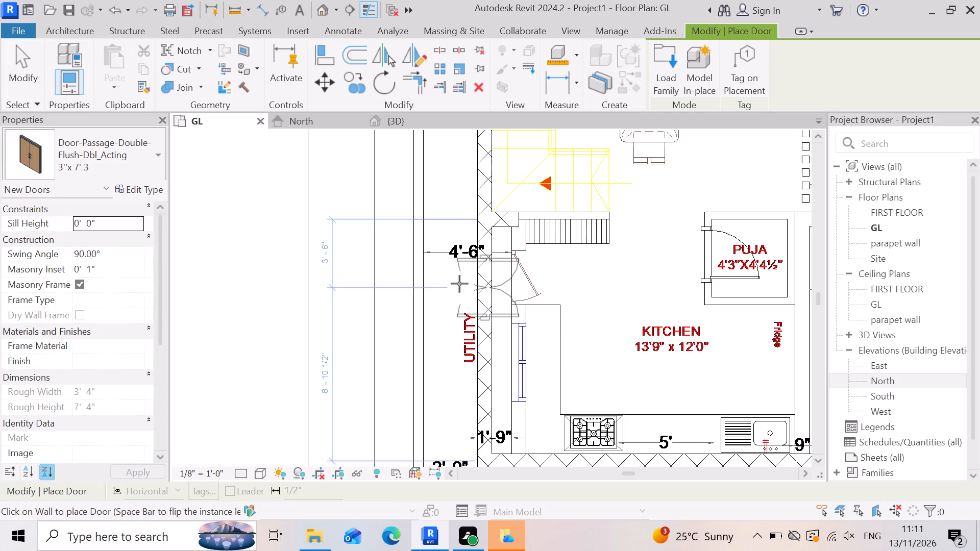
left_click(156, 158)
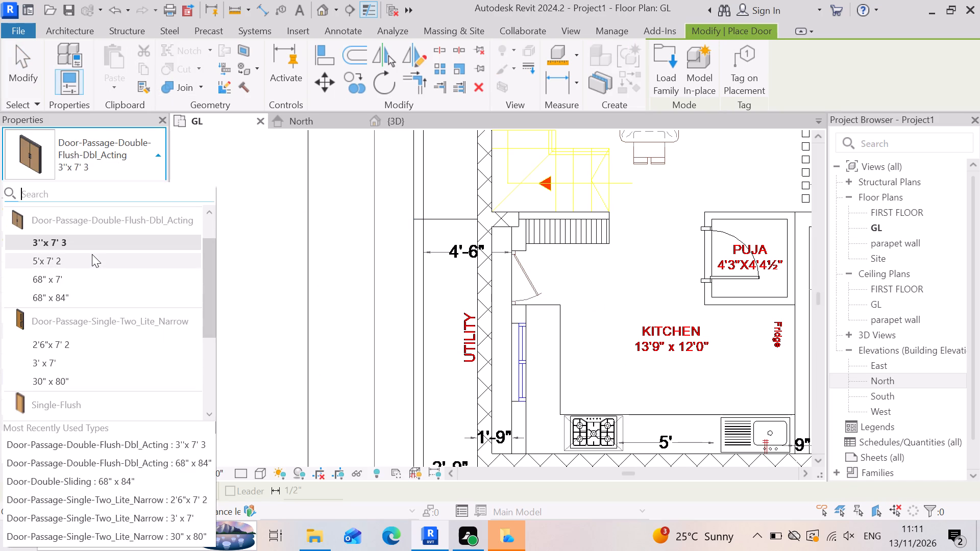
left_click(107, 245)
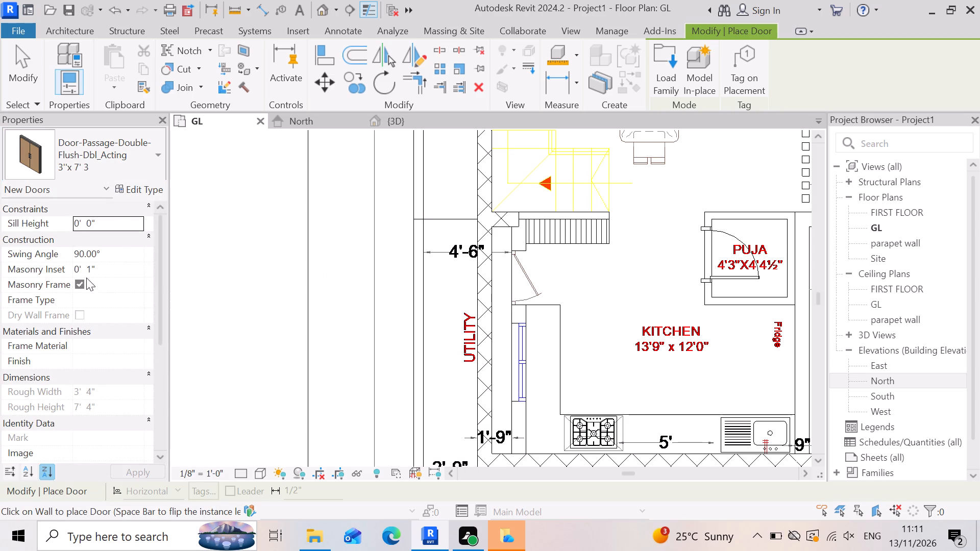
left_click(155, 154)
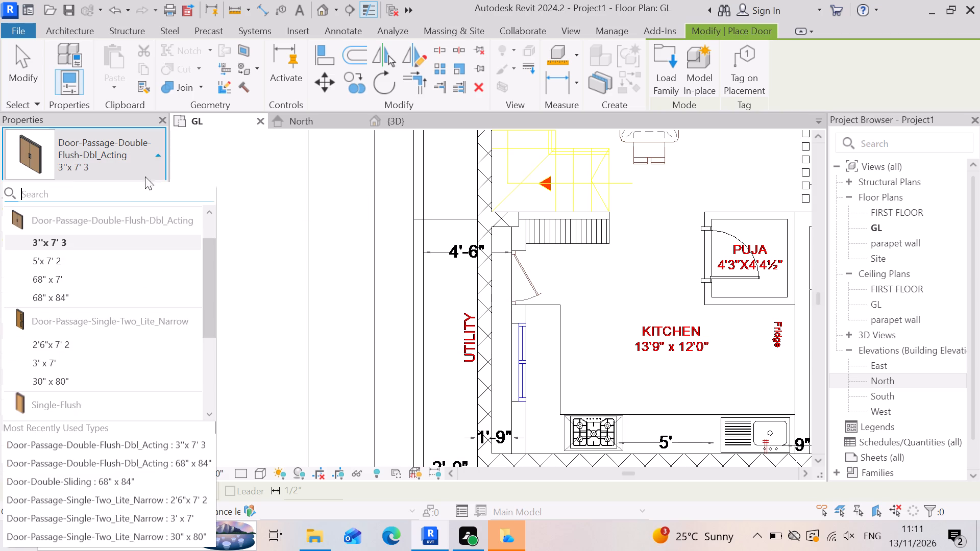
scroll(89, 358, "down", 3)
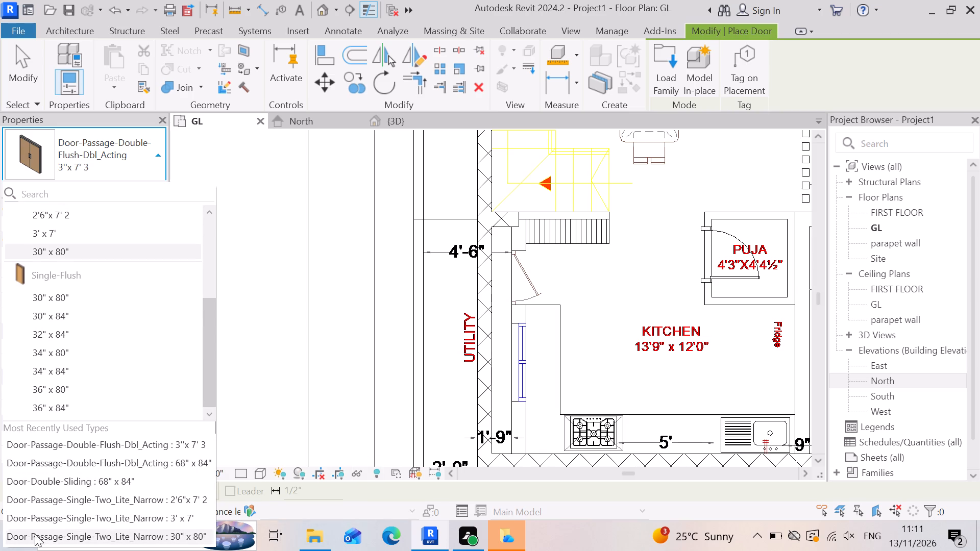
scroll(59, 509, "down", 2)
left_click(43, 514)
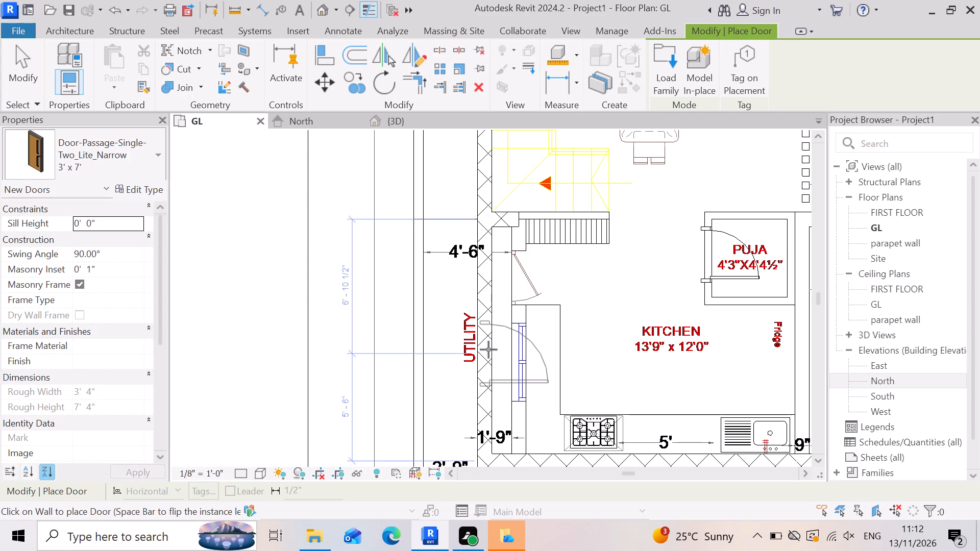
left_click(496, 280)
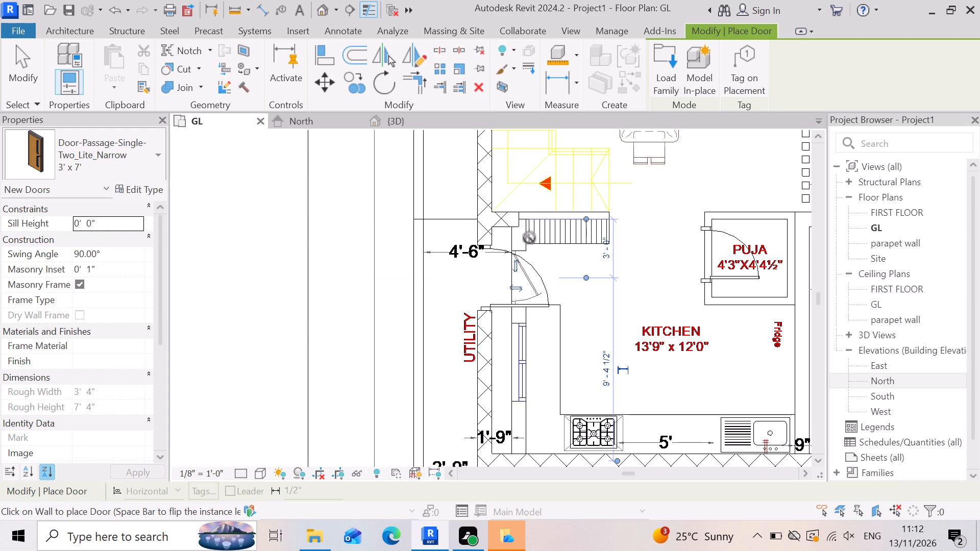
Examine the new utility door and the double door in the road-side wall in the 3D view.
left_click(422, 119)
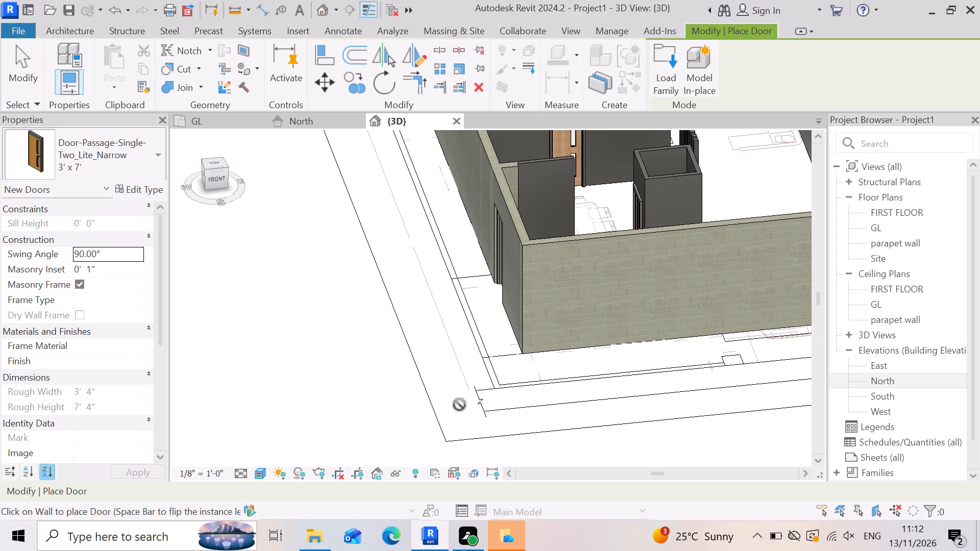
key("Escape")
scroll(517, 364, "up", 2)
scroll(395, 385, "down", 2)
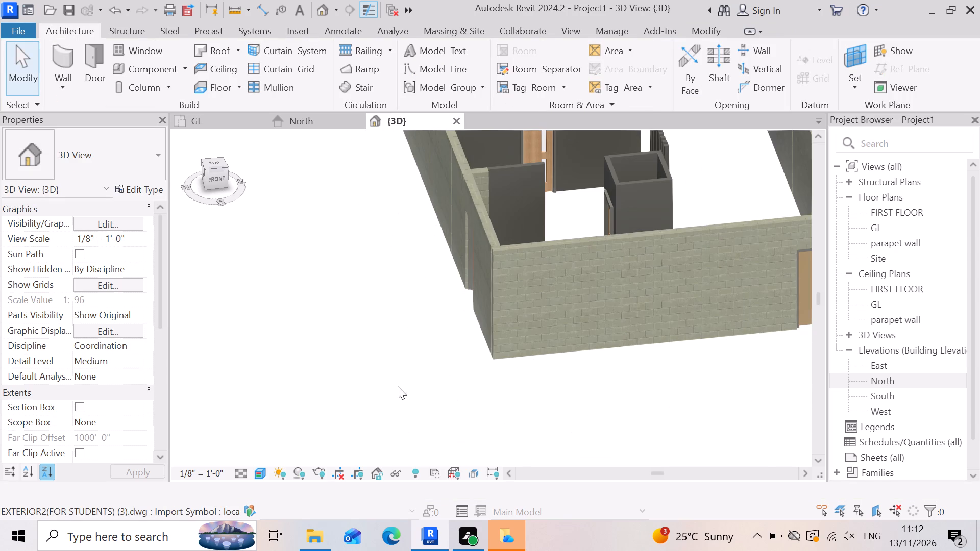
right_click_drag(393, 378, 438, 363, "shift")
middle_click_drag(392, 373, 438, 363, "shift")
scroll(470, 350, "down", 2)
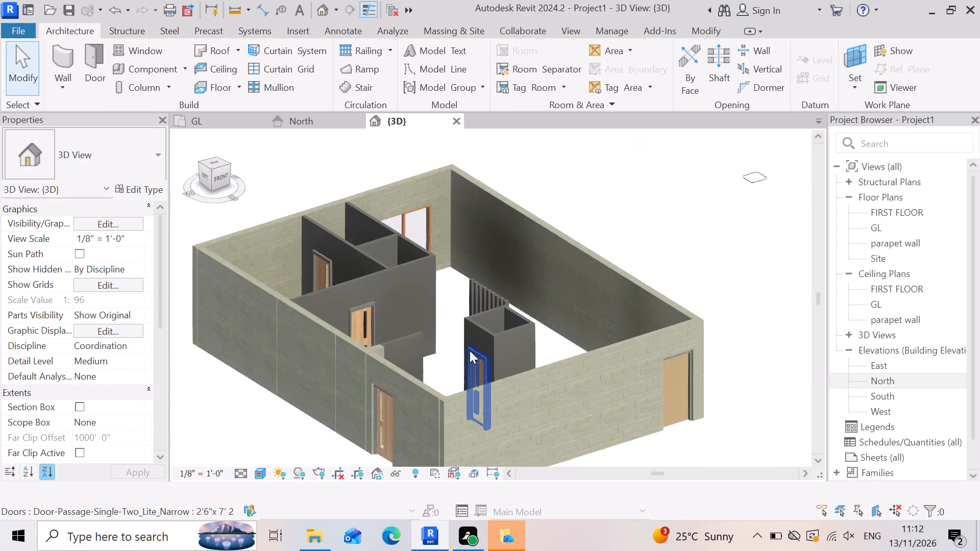
scroll(470, 350, "down", 1)
scroll(379, 455, "up", 4)
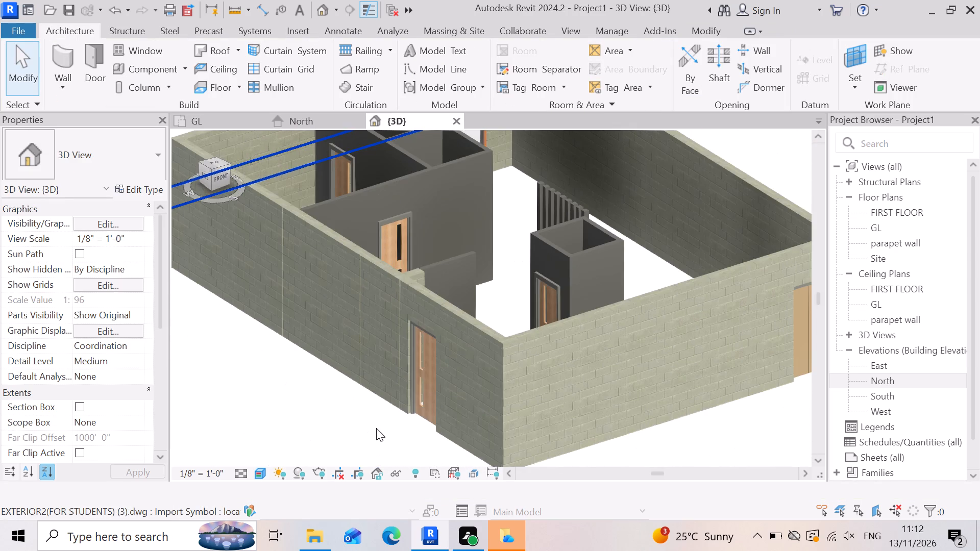
scroll(442, 382, "up", 3)
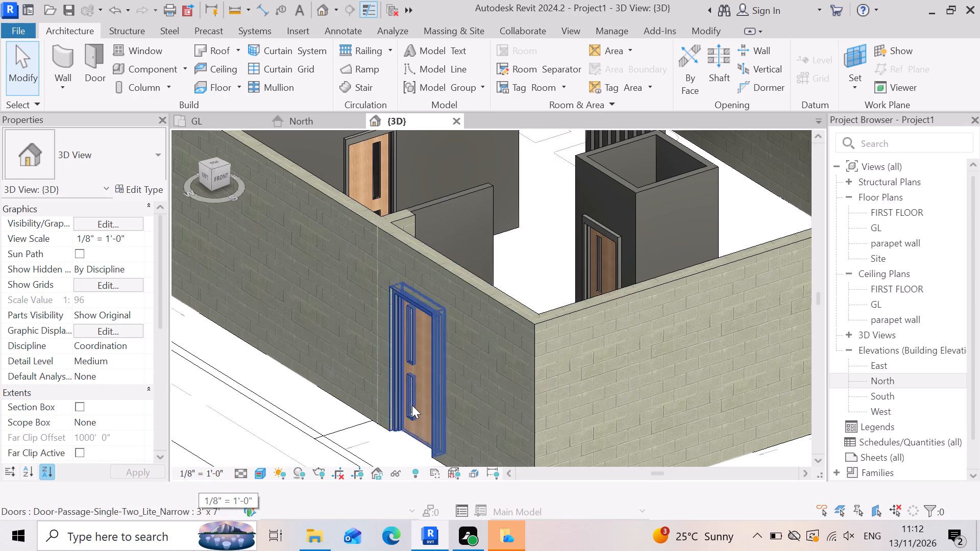
scroll(419, 394, "up", 5)
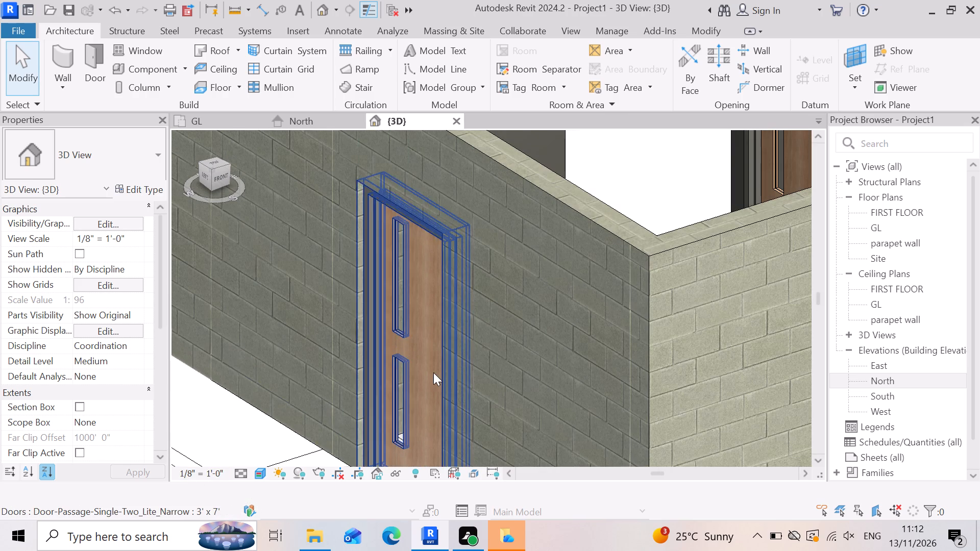
scroll(433, 372, "down", 11)
scroll(699, 372, "up", 2)
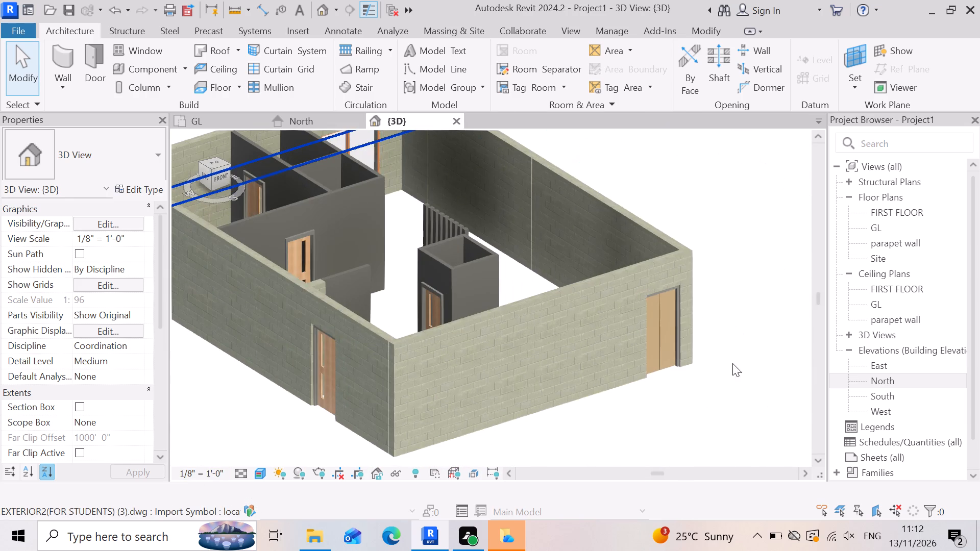
scroll(752, 360, "up", 3)
scroll(656, 289, "up", 5)
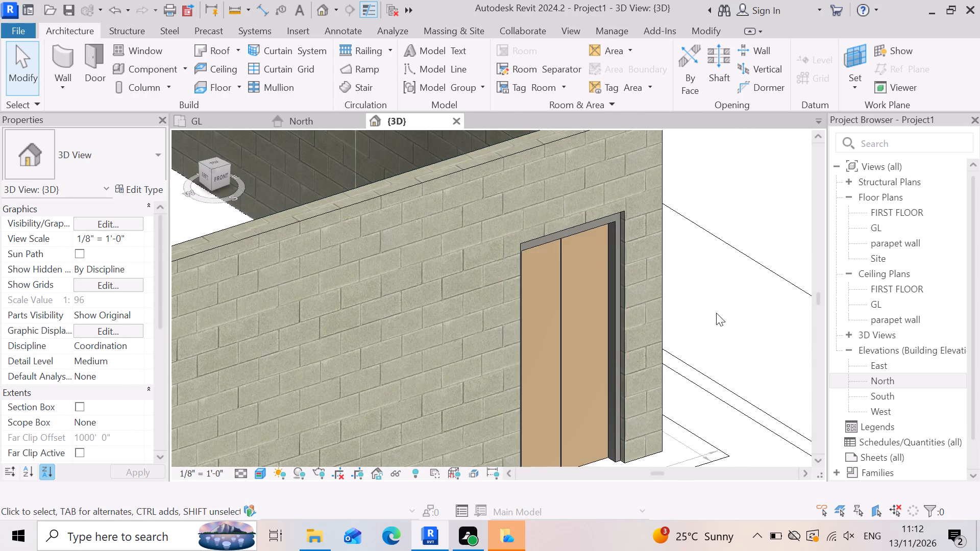
scroll(717, 307, "down", 6)
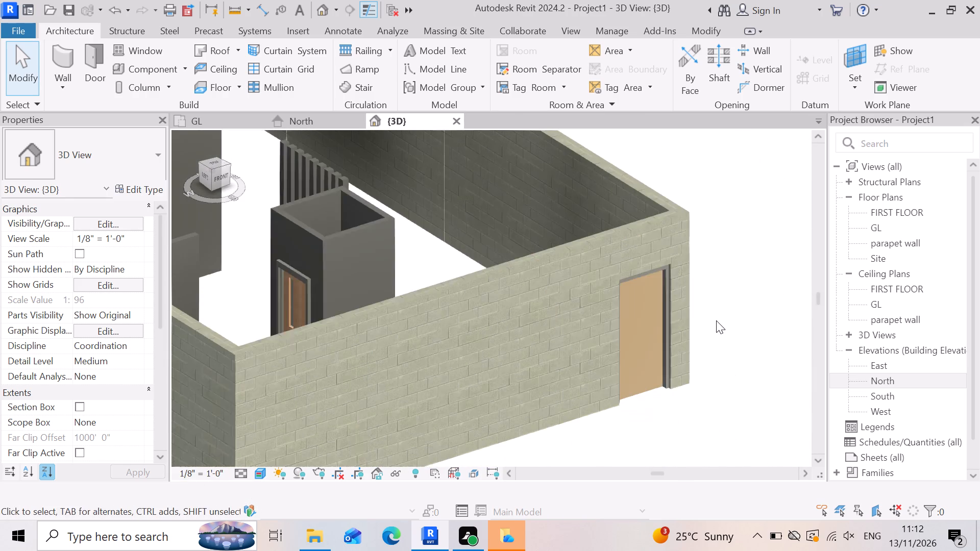
Delete the Door-Passage-Double-Flush-Dbl_Acting 3''x 7' 3 door from the road-side wall.
right_click_drag(640, 389, 599, 374, "shift")
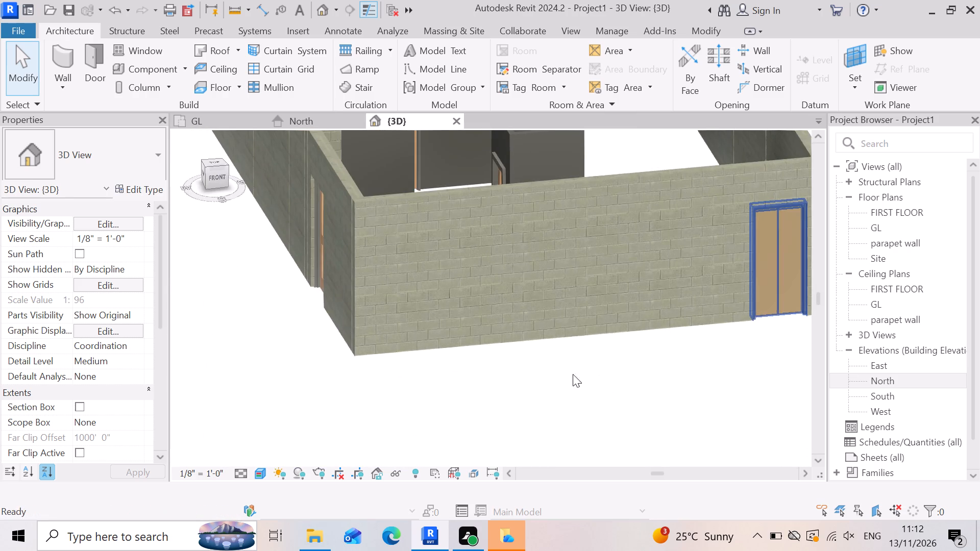
scroll(517, 333, "down", 3)
scroll(694, 261, "up", 6)
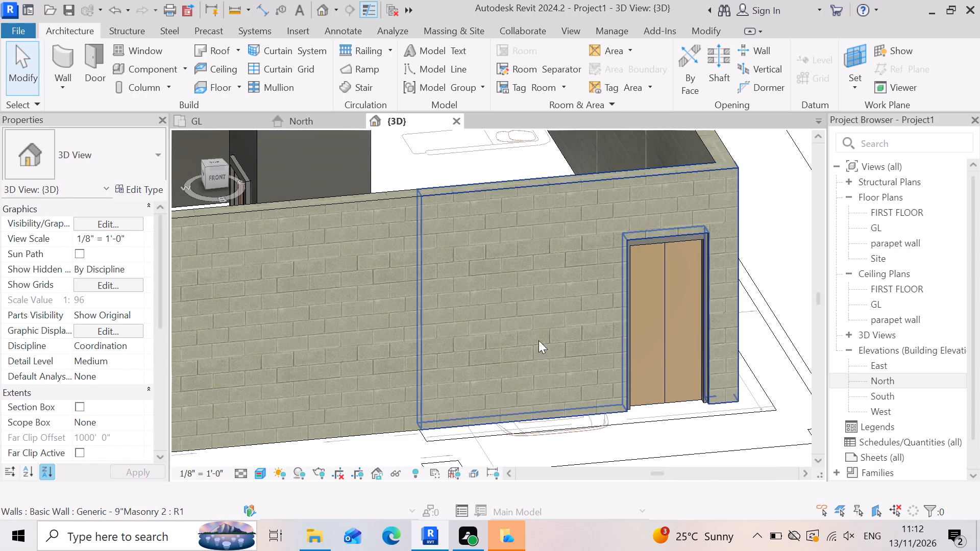
left_click(675, 346)
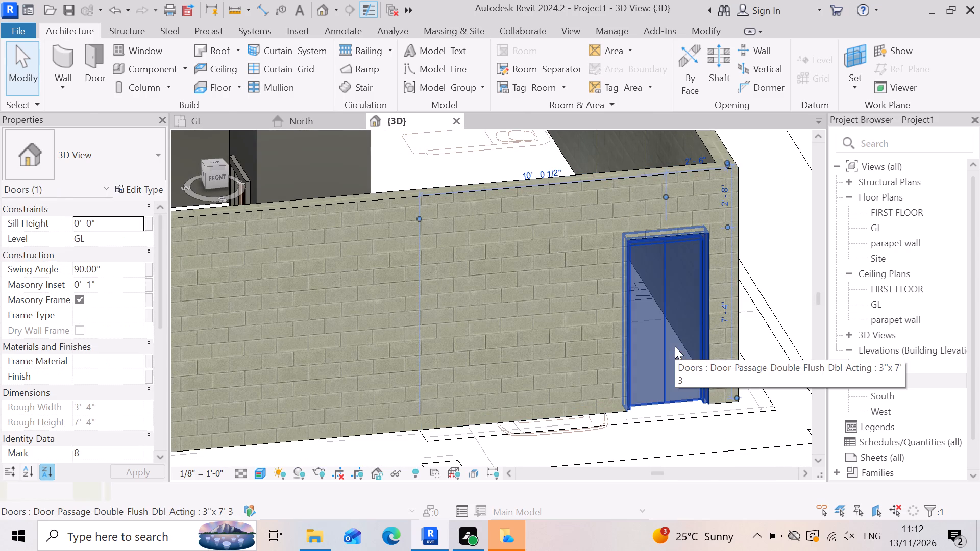
key("Delete")
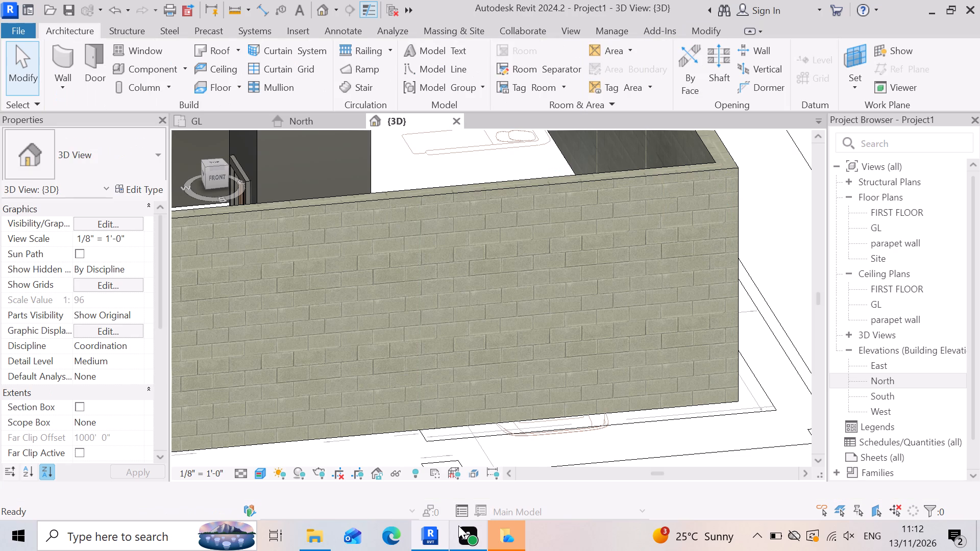
Examine the road-side wall and the adjoining kitchen and utility corner in the 3D view.
scroll(643, 321, "down", 5)
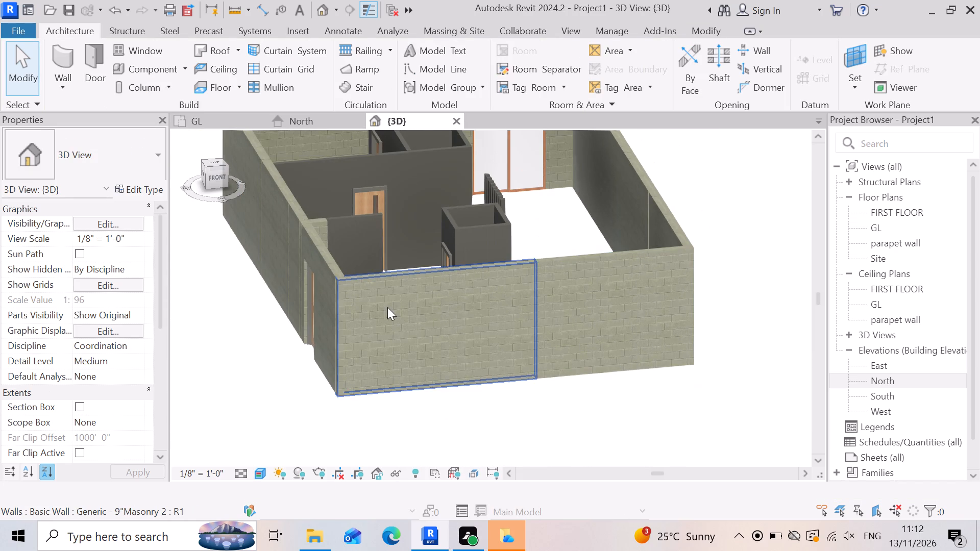
scroll(384, 311, "up", 2)
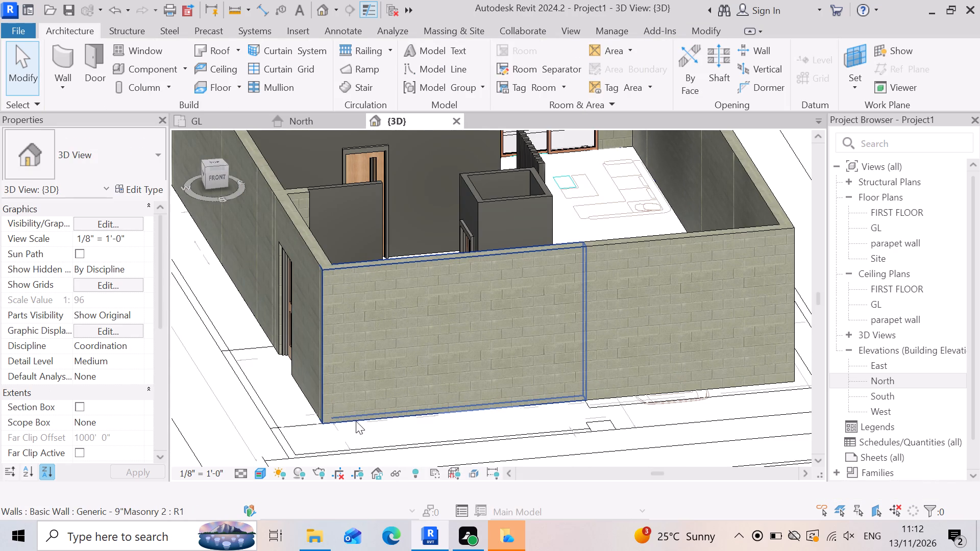
right_click_drag(292, 425, 279, 410, "shift")
middle_click(281, 413, "shift")
scroll(297, 379, "down", 3)
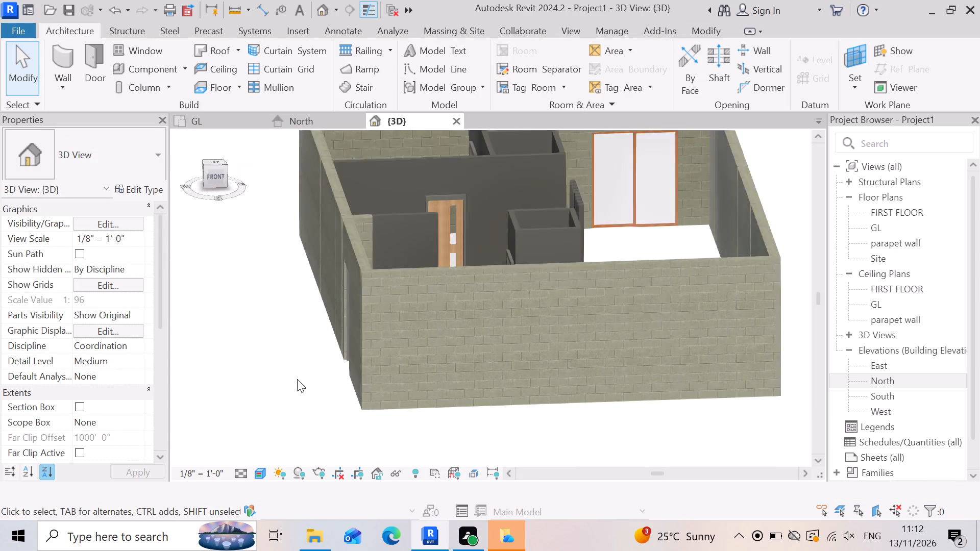
scroll(533, 370, "up", 2)
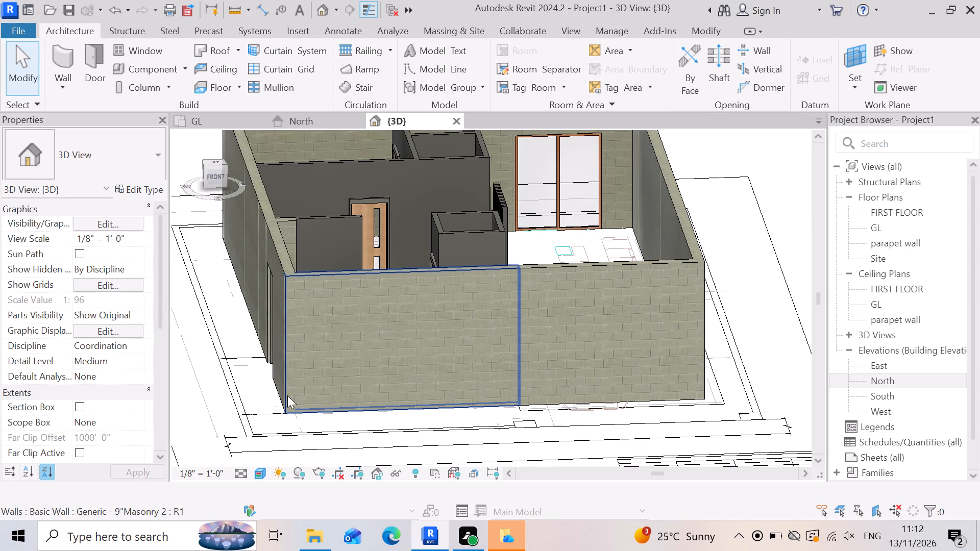
scroll(336, 384, "up", 2)
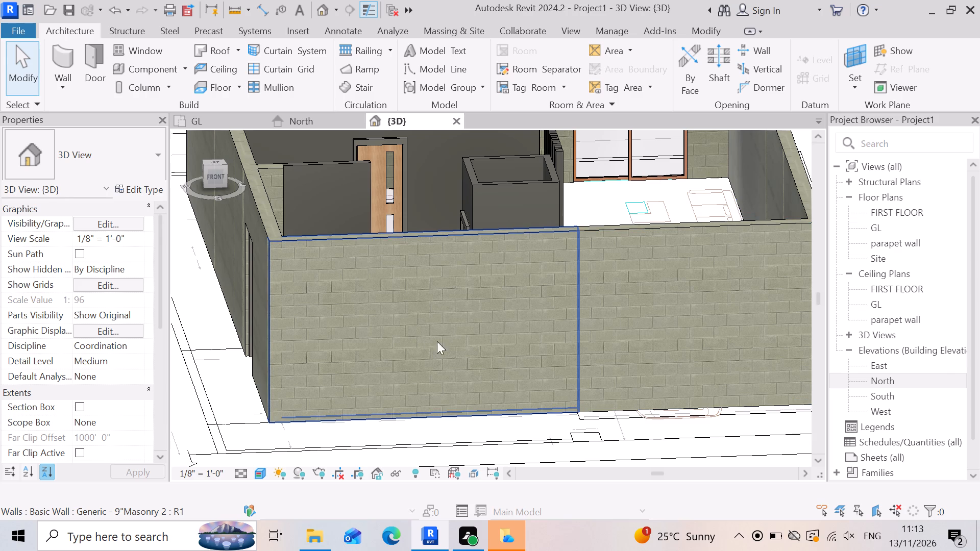
scroll(593, 300, "down", 2)
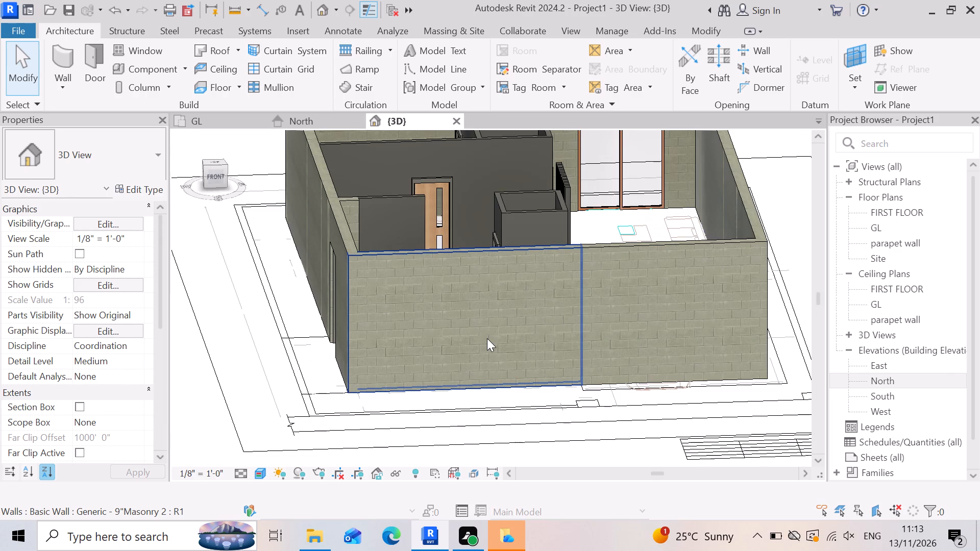
scroll(429, 396, "up", 2)
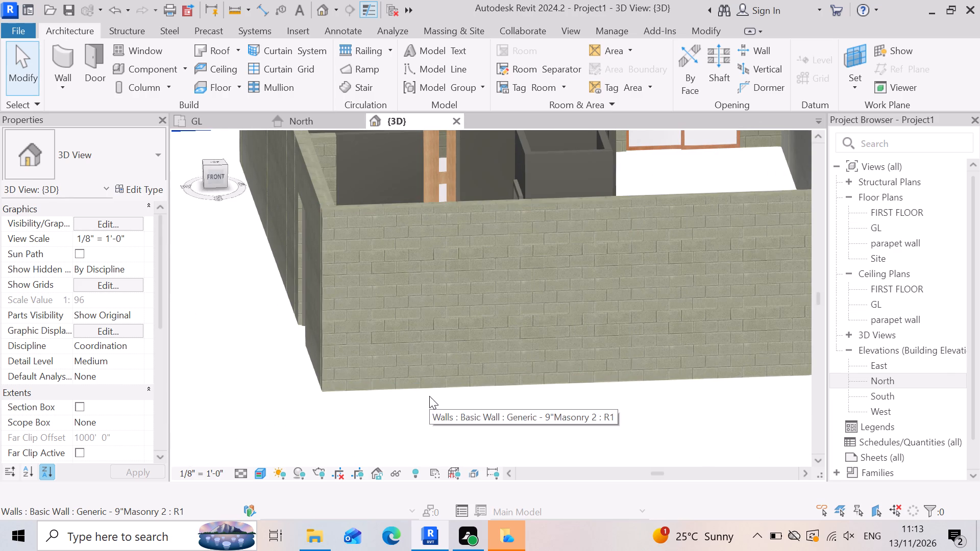
scroll(512, 368, "down", 3)
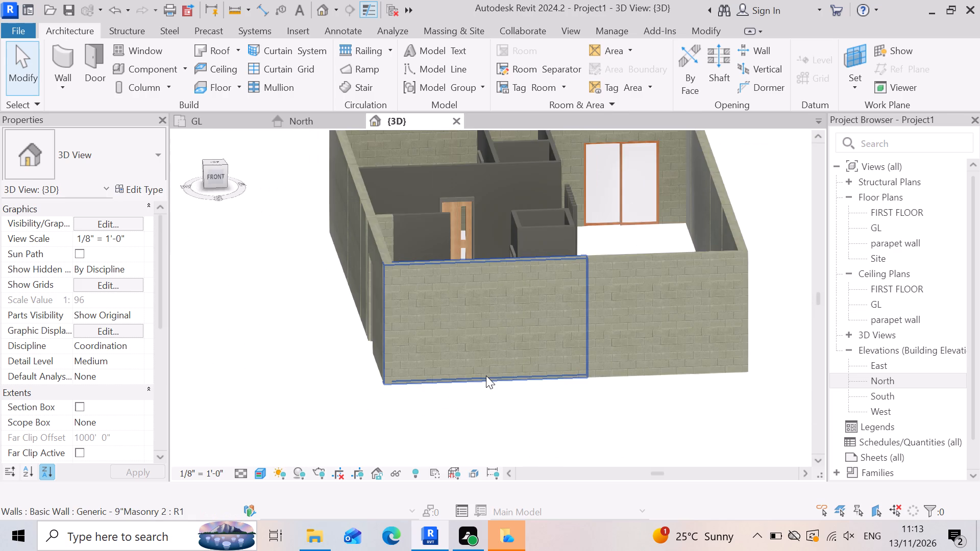
scroll(535, 407, "up", 1)
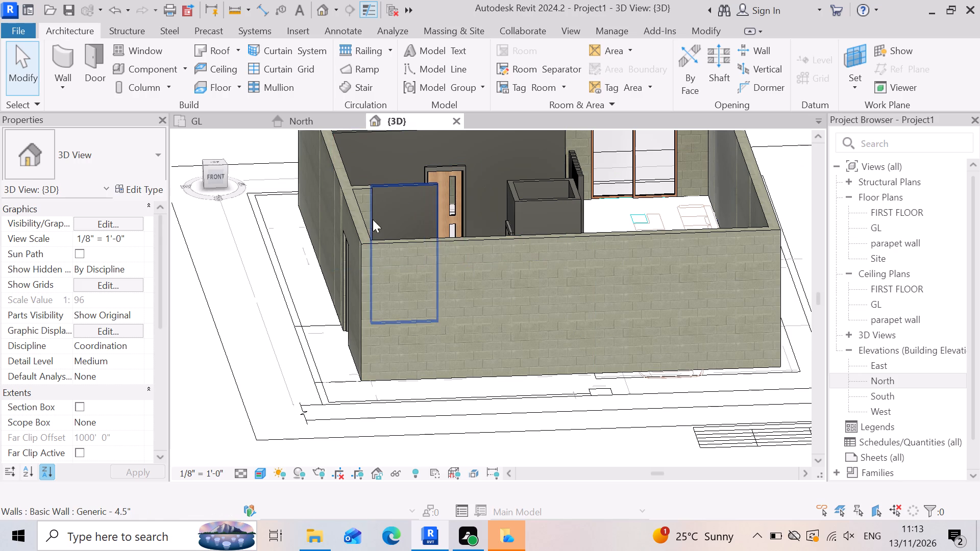
In the GL floor plan, load the Door-Exterior-Double family with its 72" x 84" type for placing, and dismiss the save reminder.
left_click(233, 119)
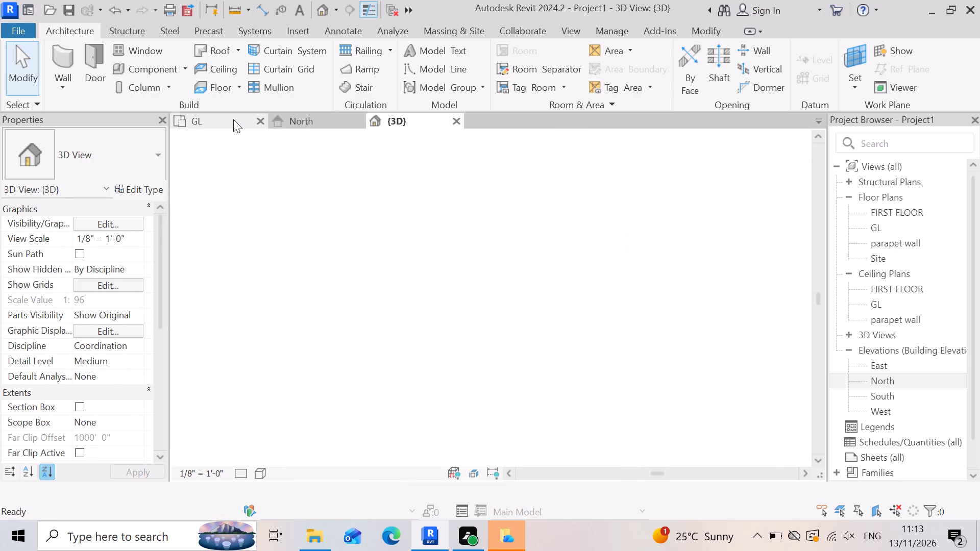
double_click(98, 54)
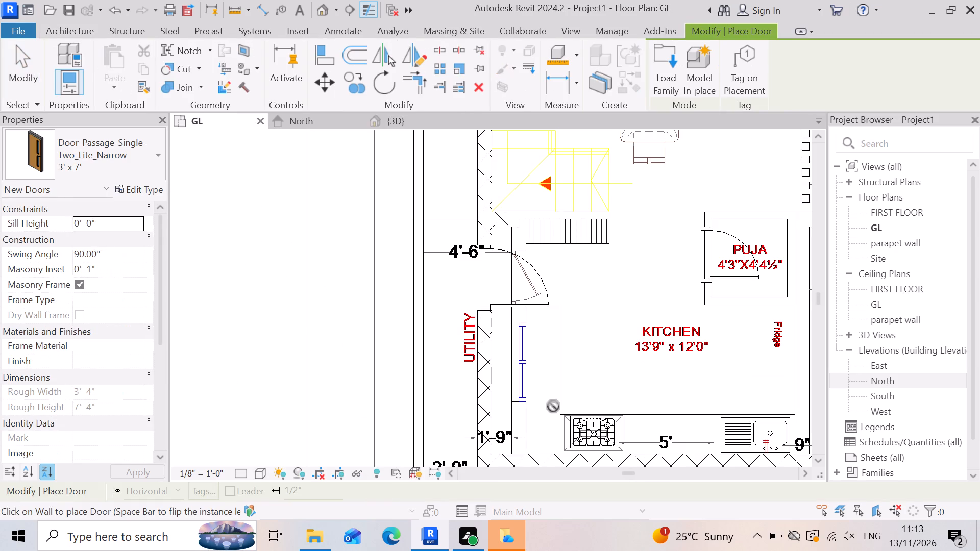
double_click(669, 63)
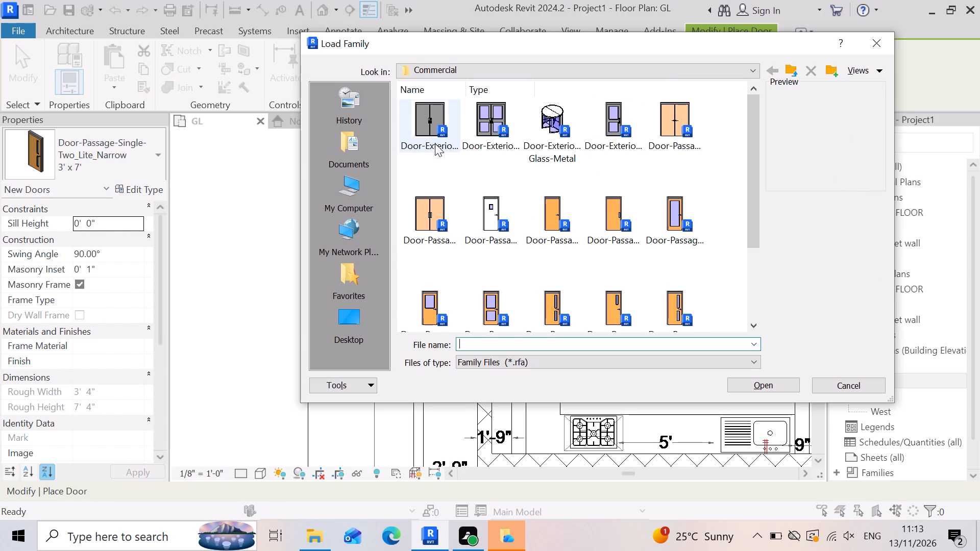
left_click(435, 143)
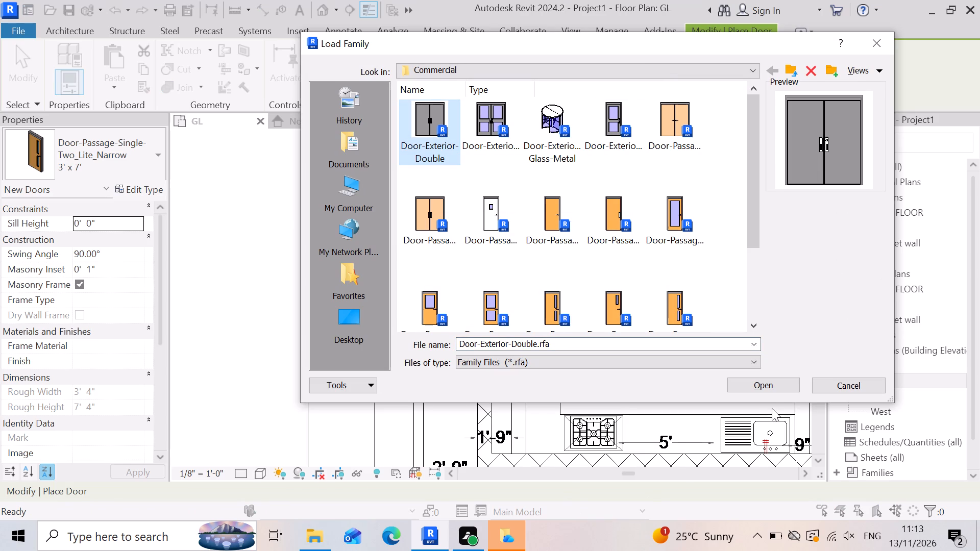
left_click(768, 390)
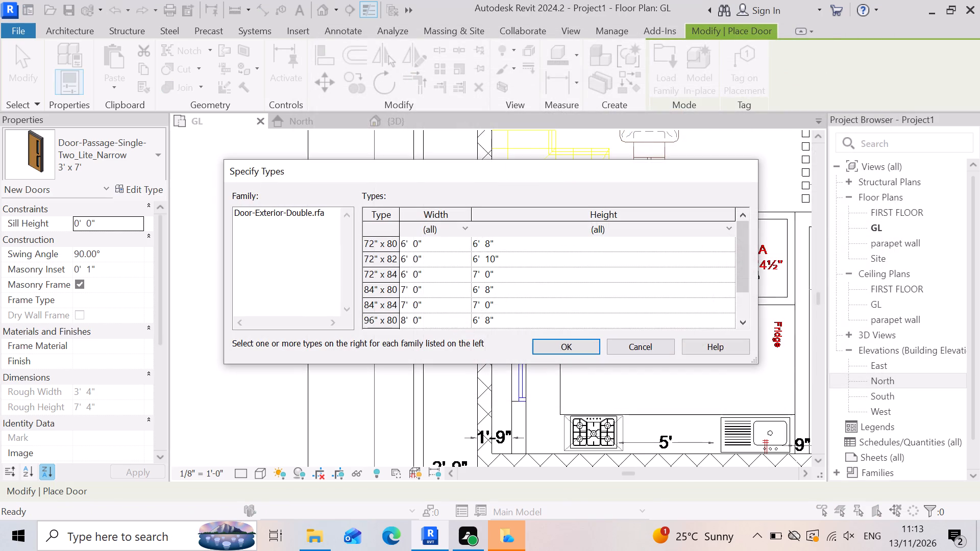
left_click(505, 274)
double_click(537, 339)
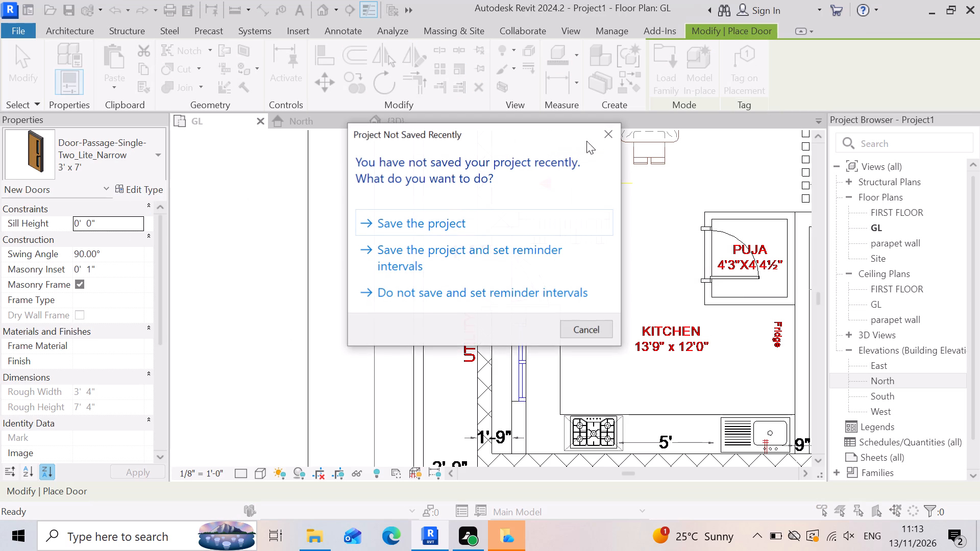
left_click(618, 124)
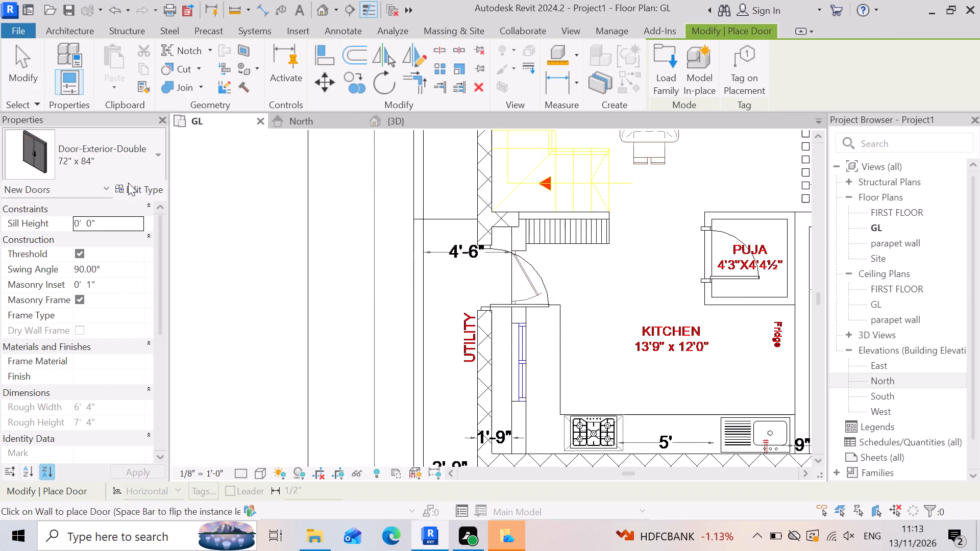
Duplicate the 72" x 84" exterior double door type under the name 3'X7'.
left_click(135, 184)
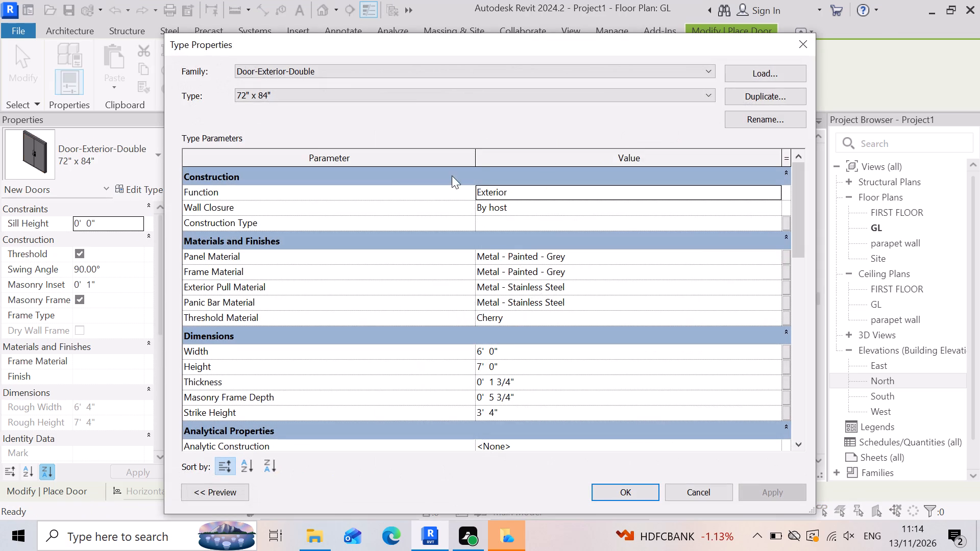
left_click(774, 98)
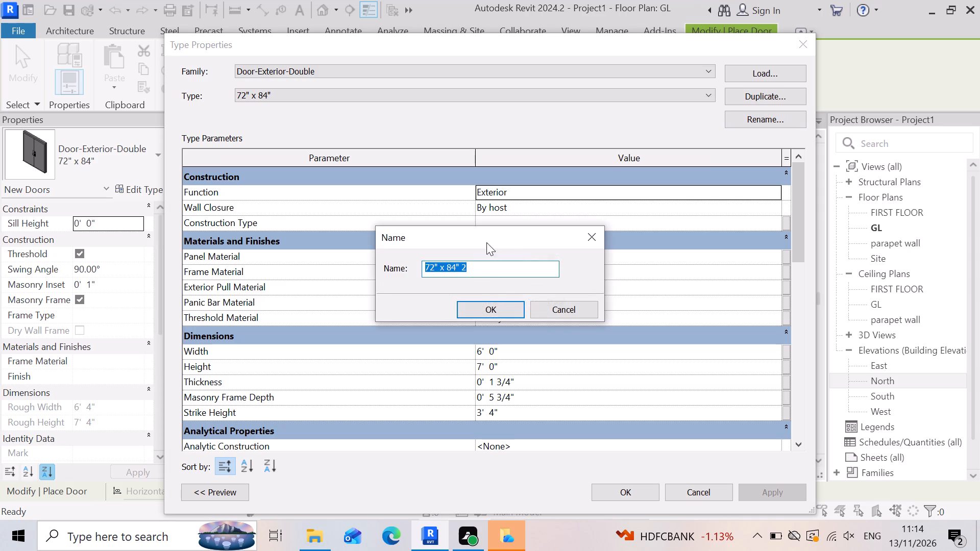
left_click(485, 271)
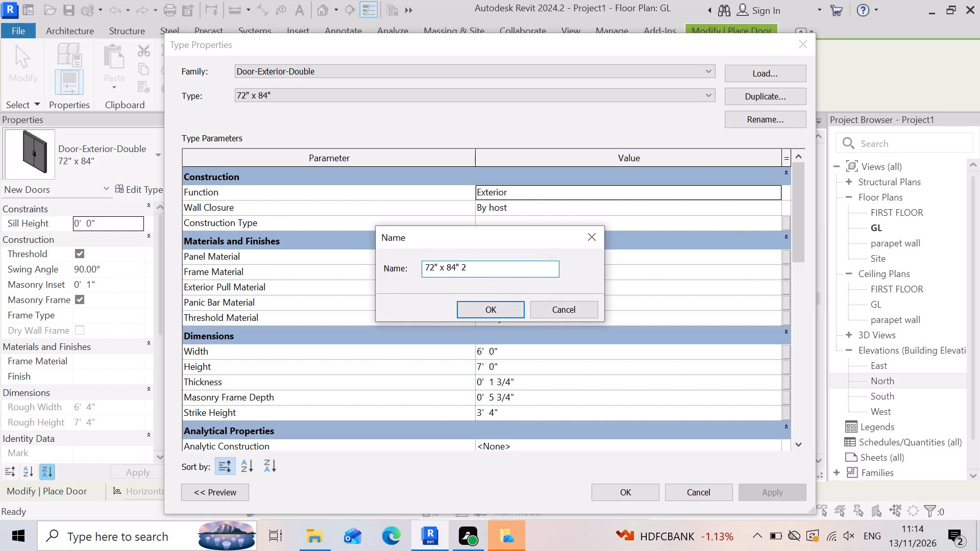
key("BackSpace")
key("BackSpace")
key("BackSpace")
key("BackSpace")
key("BackSpace")
key("BackSpace")
key("BackSpace")
key("BackSpace")
key("BackSpace")
key("BackSpace")
key("BackSpace")
key("BackSpace")
key("BackSpace")
key("BackSpace")
key("BackSpace")
key("BackSpace")
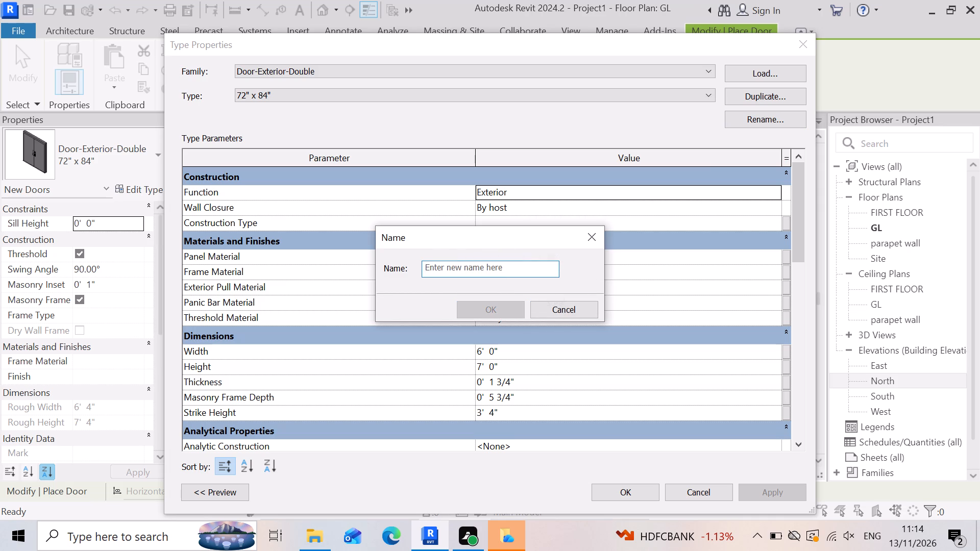
key("3")
key("apostrophe")
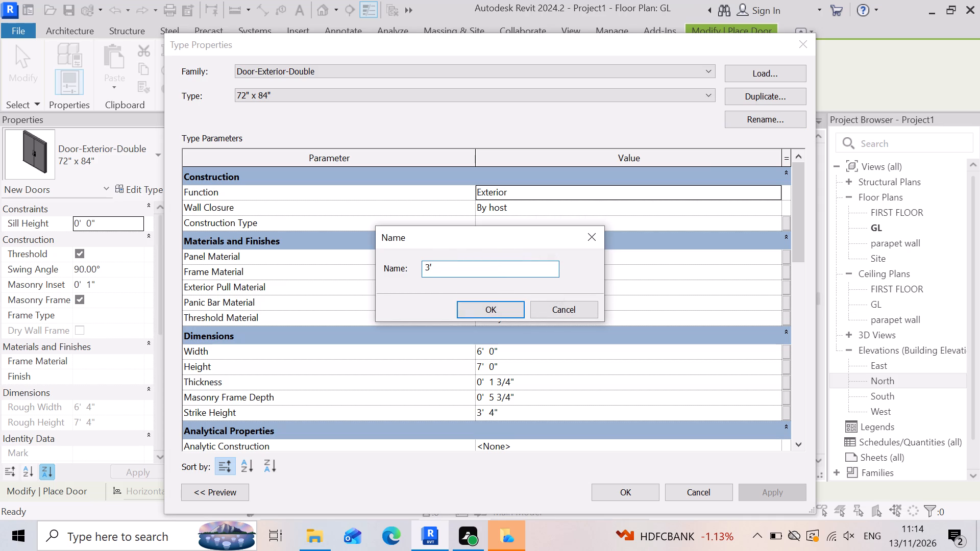
key("x")
key("7")
key("apostrophe")
key("Return")
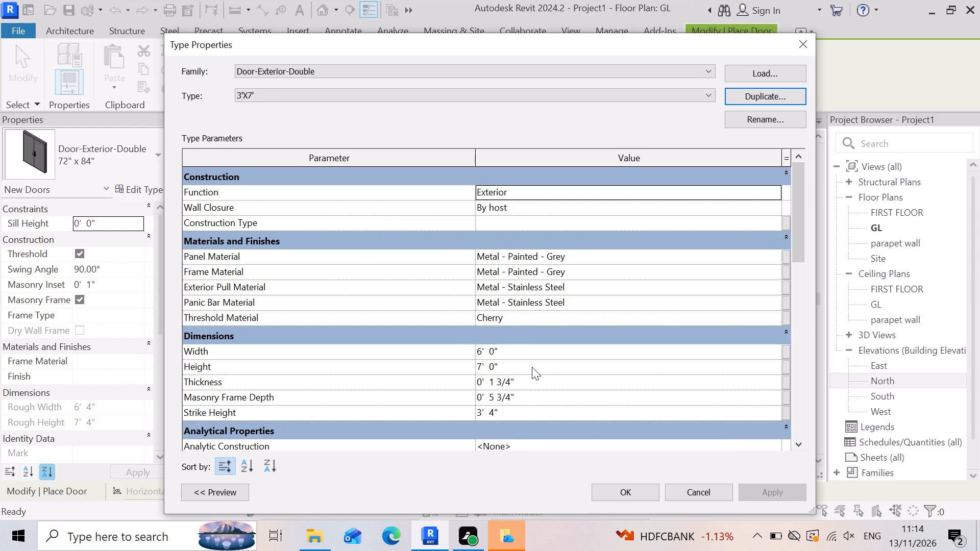
Set the 3'X7' door type's width to 3' and apply the type properties.
left_click(535, 352)
key("BackSpace")
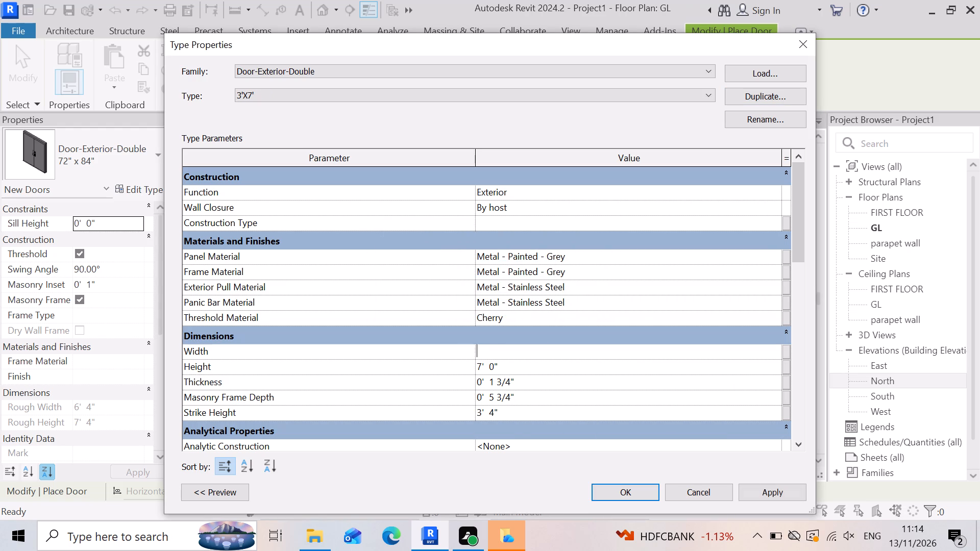
key("3")
key("apostrophe")
key("Return")
left_click(772, 493)
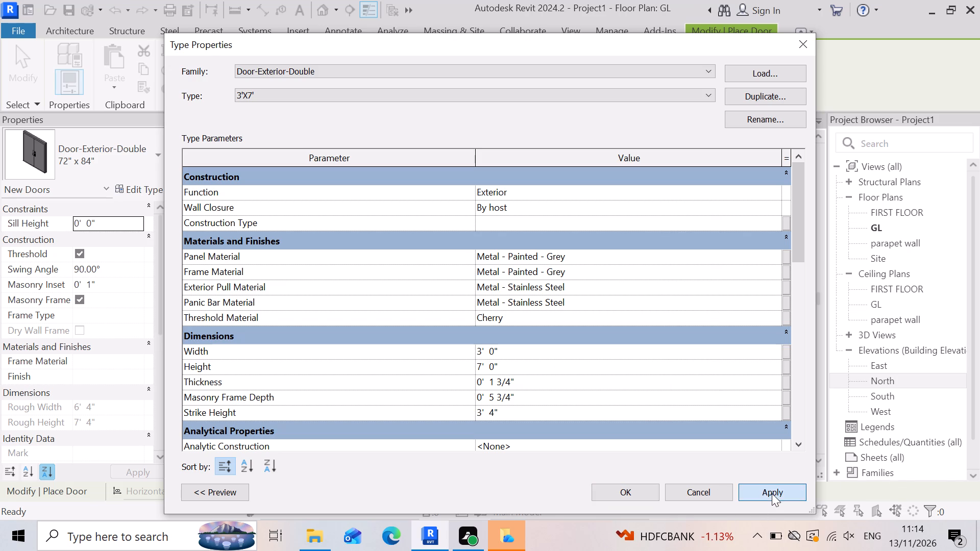
left_click(641, 496)
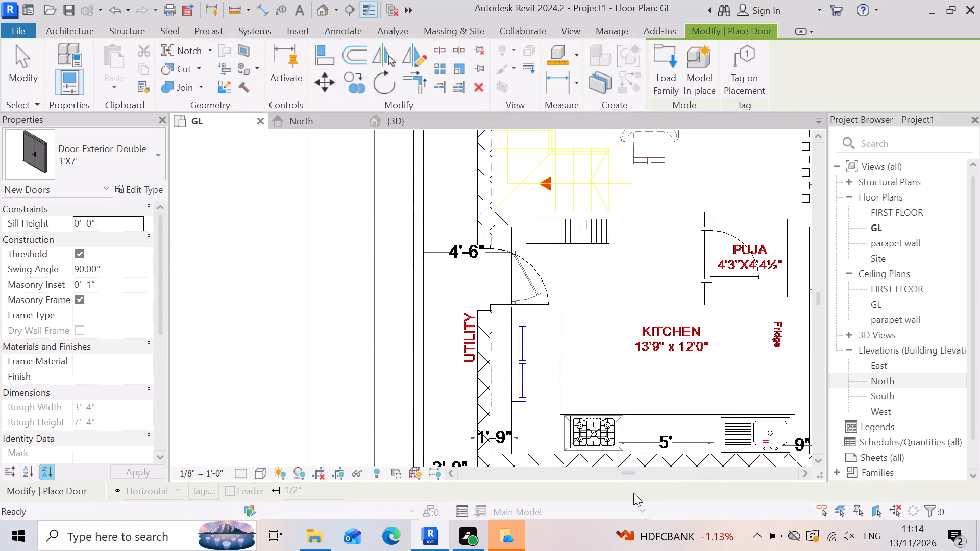
Place the 3'X7' exterior double door in the kitchen's road-side wall between stove and sink, about 10'-1 1/2" from the utility-side wall.
scroll(574, 356, "down", 7)
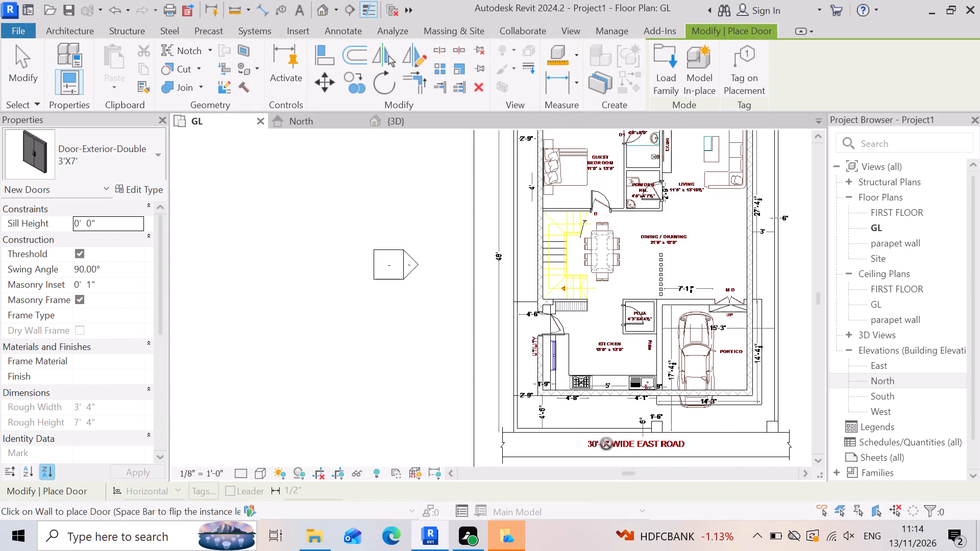
scroll(621, 372, "up", 9)
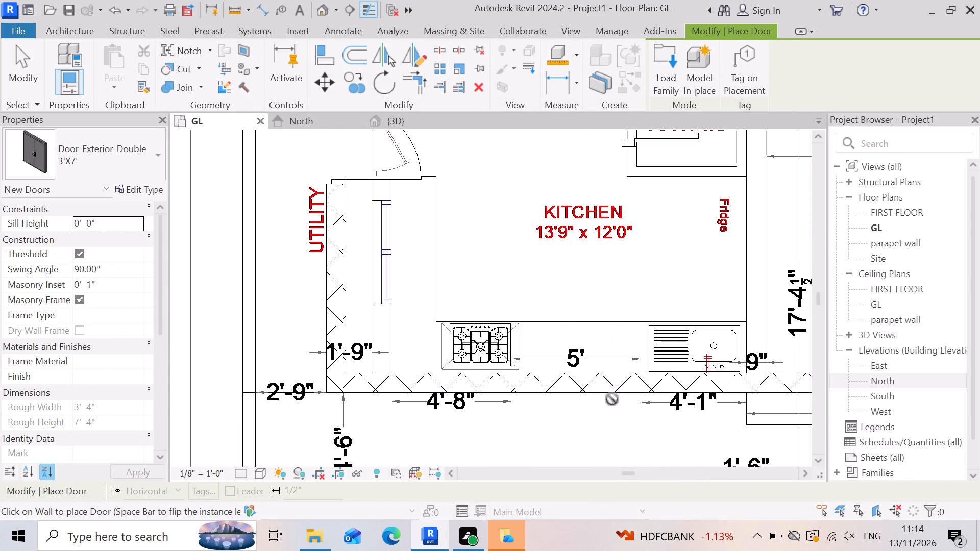
left_click(598, 373)
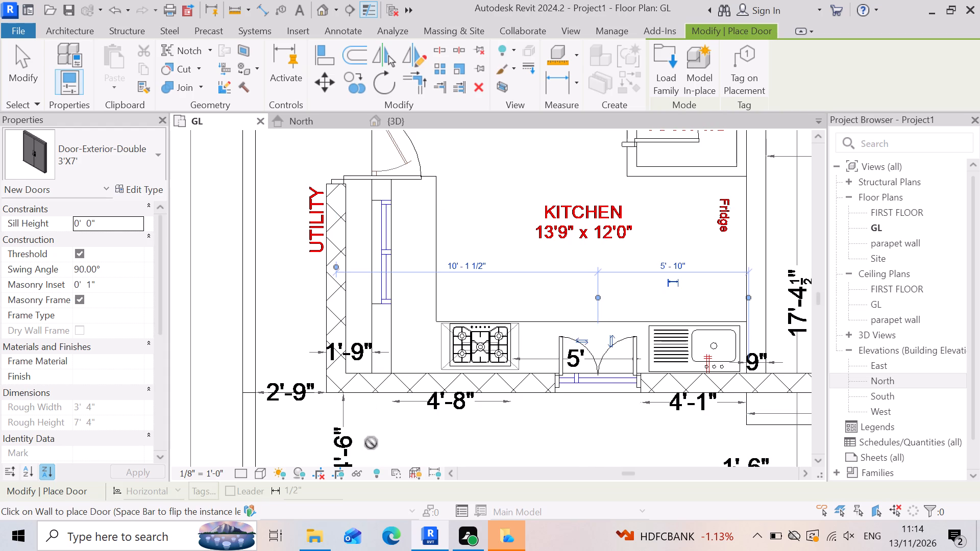
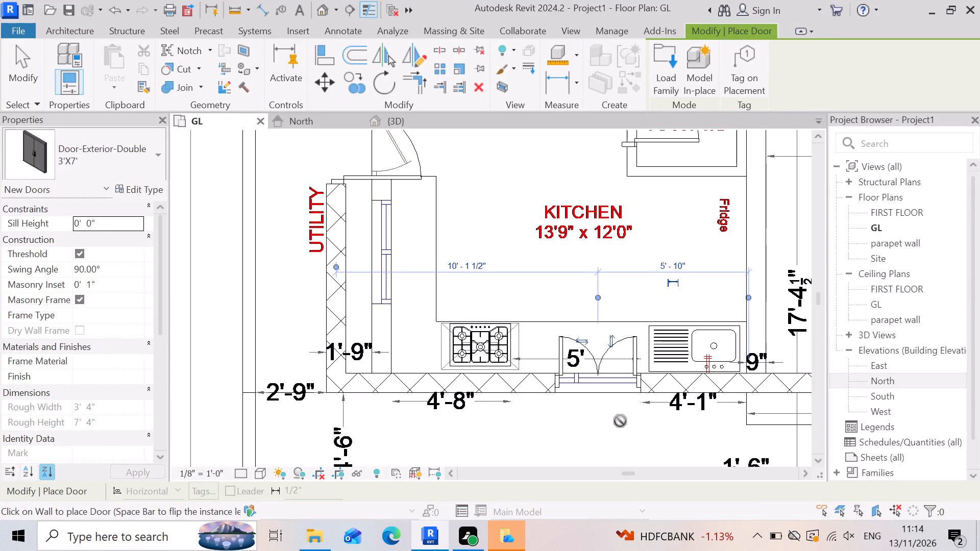
Place another 3'X7' exterior double door in the same kitchen wall at the stove, about 5'-9 1/2" from the utility-side wall.
scroll(600, 416, "down", 2)
scroll(600, 416, "up", 2)
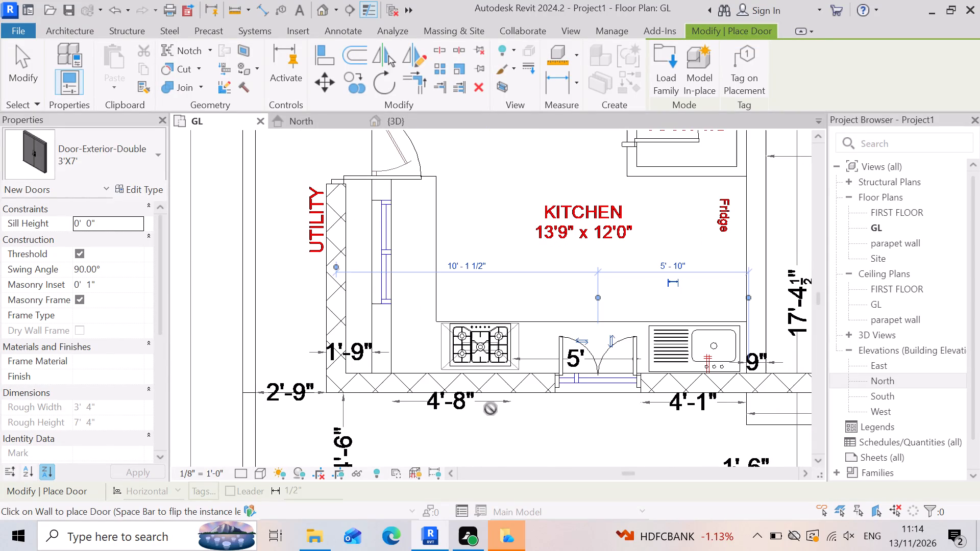
key("z")
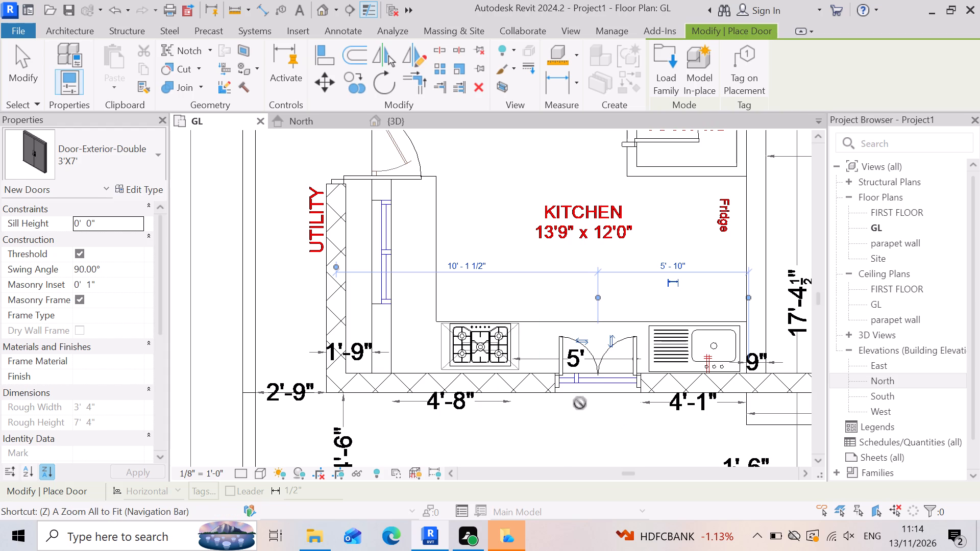
left_click(485, 372)
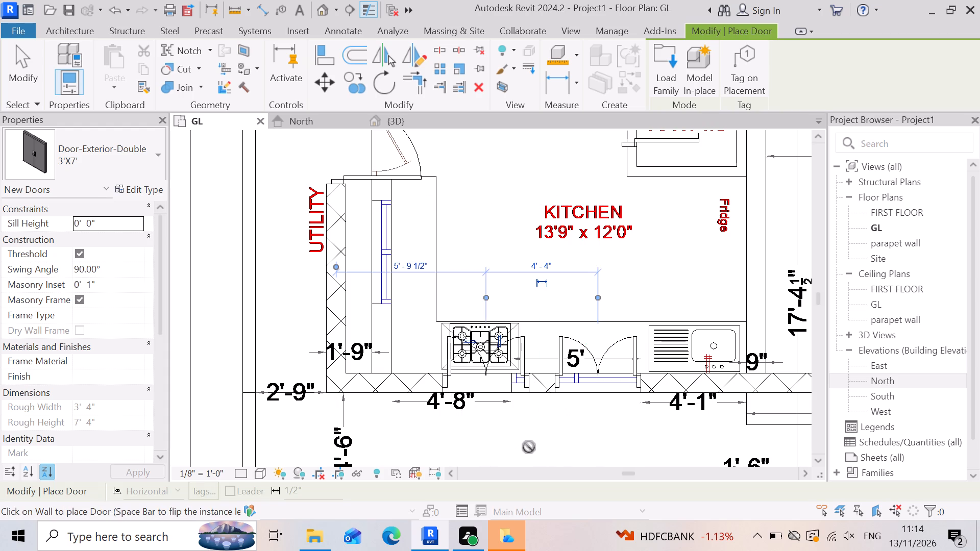
key("Escape")
key("Escape")
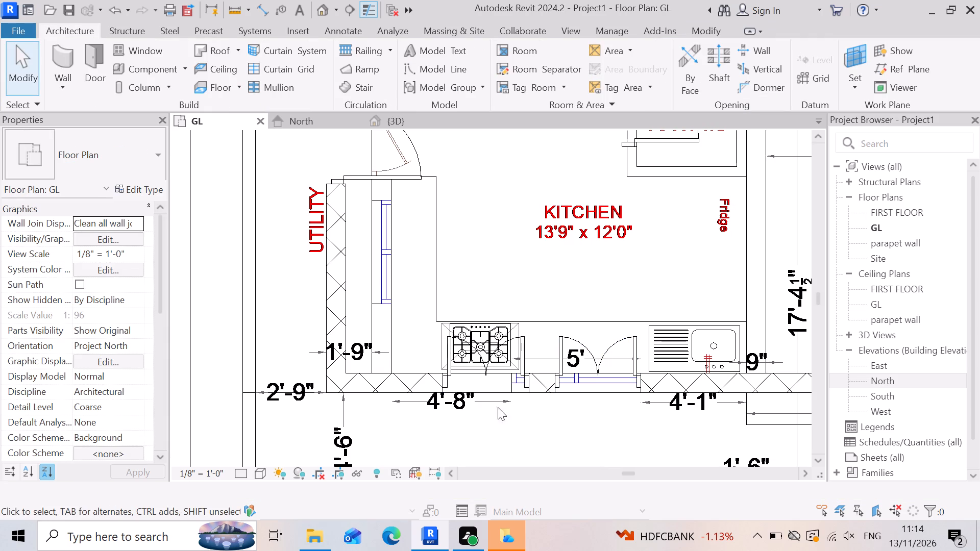
key("Escape")
Select the 3'X7' exterior double door between the stove and sink.
left_click(589, 366)
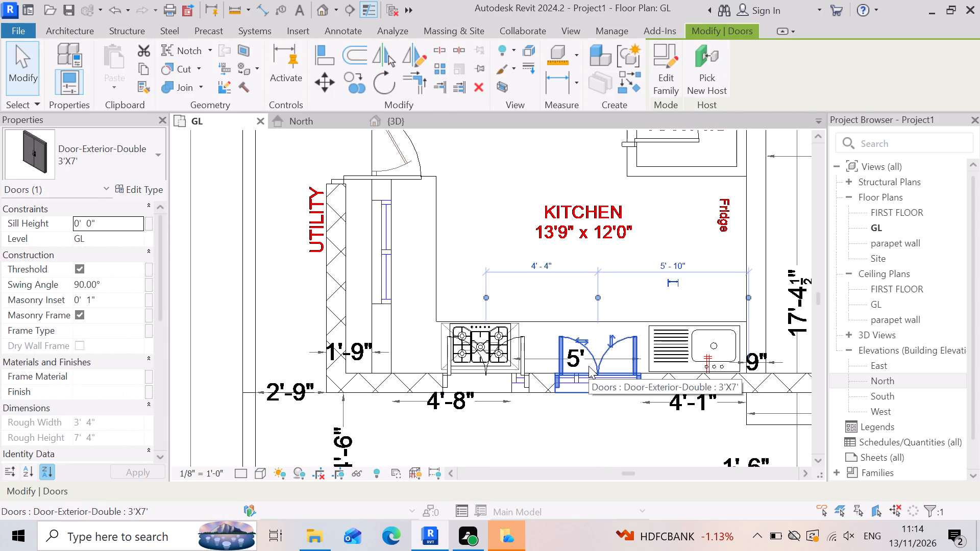
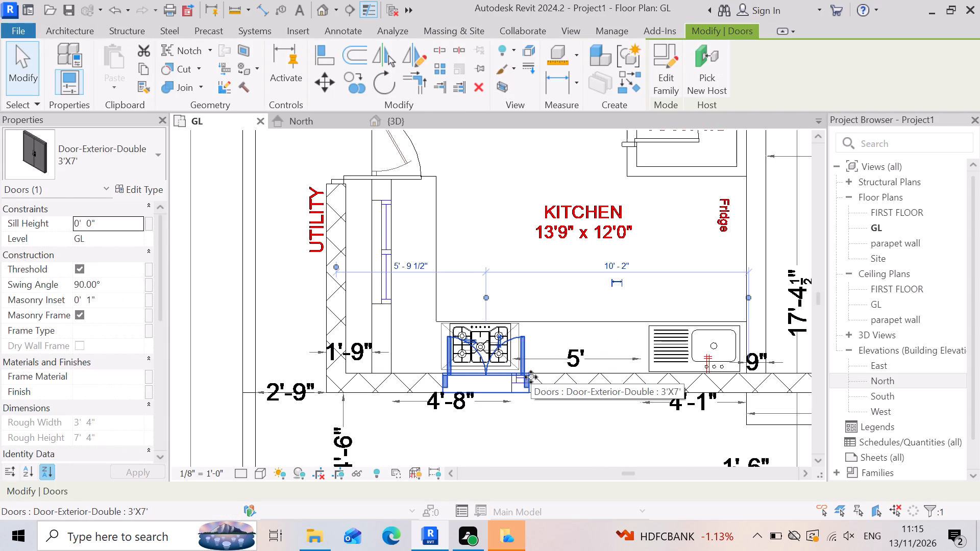
Nudge the selected 3'X7' double door at the stove toward the utility side, to about 5'-1 1/2" from the utility-side wall.
key("Left")
key("Left")
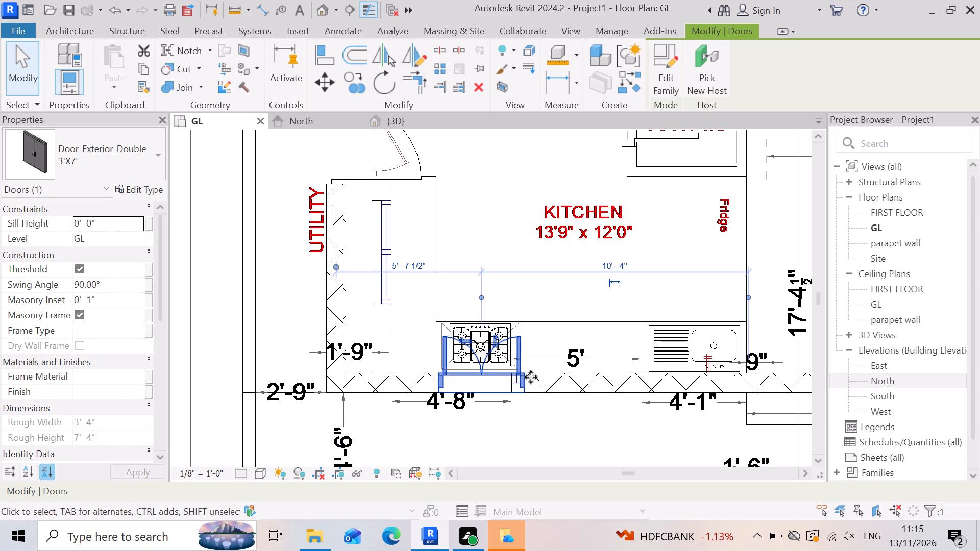
key("Left")
key("Left")
key("Left")
key("Left")
key("Left")
key("Left")
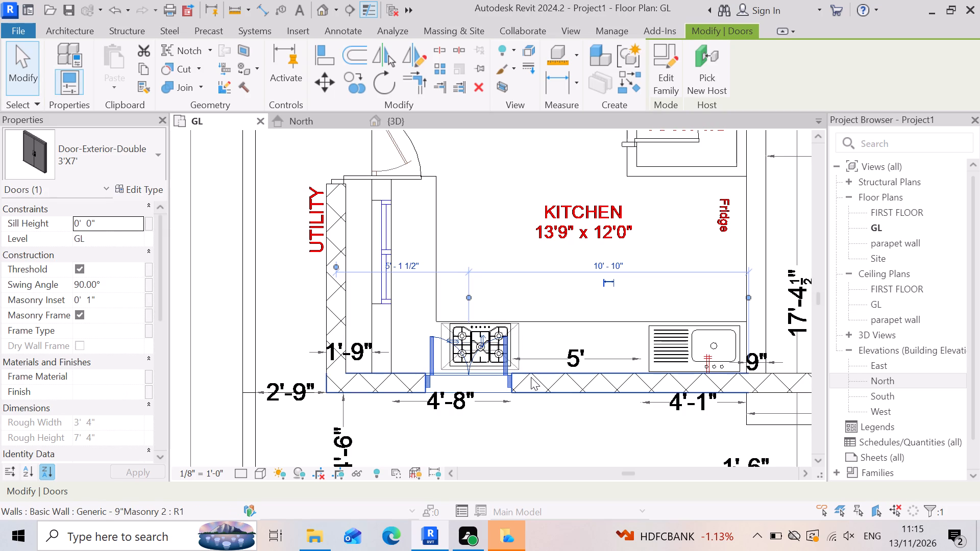
key("Escape")
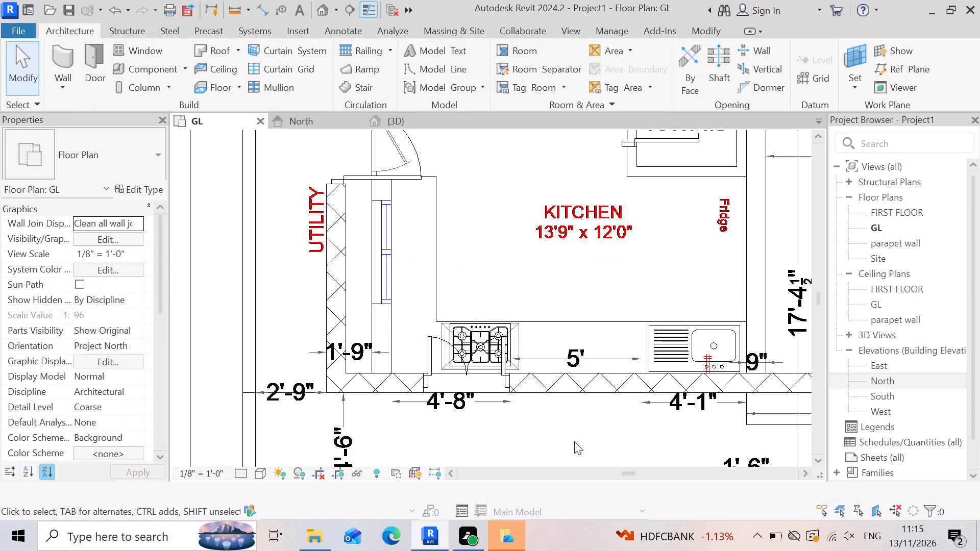
key("Escape")
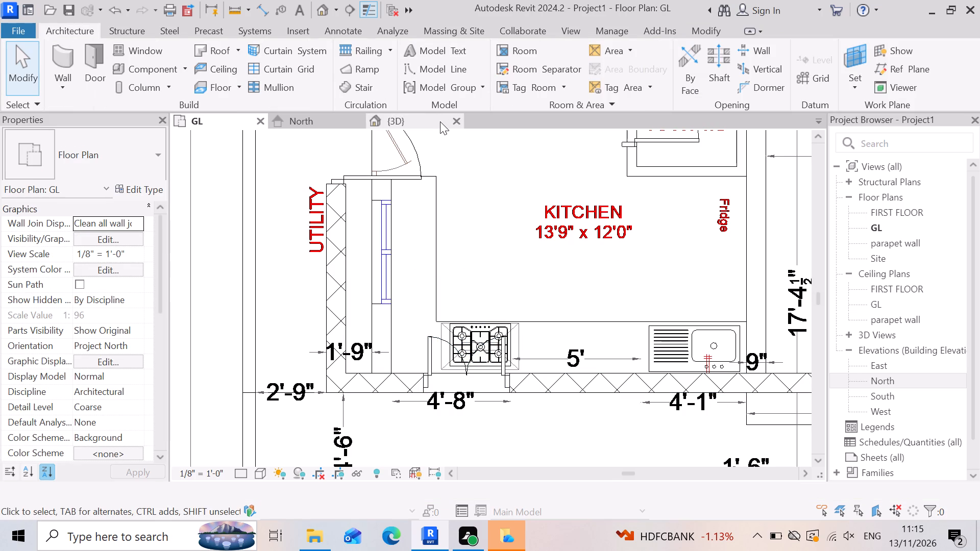
Examine the double door at the stove up close in the 3D view, from outside the kitchen wall.
left_click(423, 114)
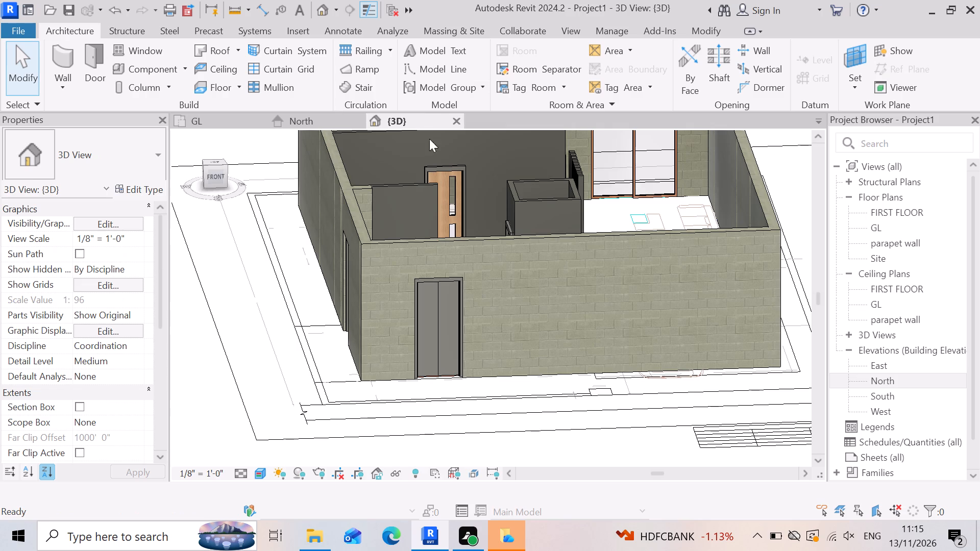
key("Escape")
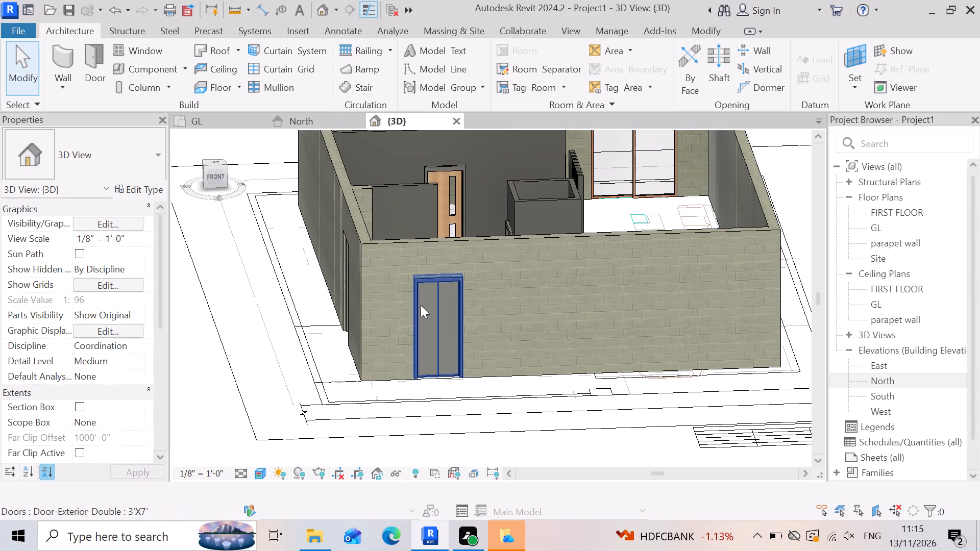
scroll(423, 304, "up", 3)
scroll(538, 365, "up", 1)
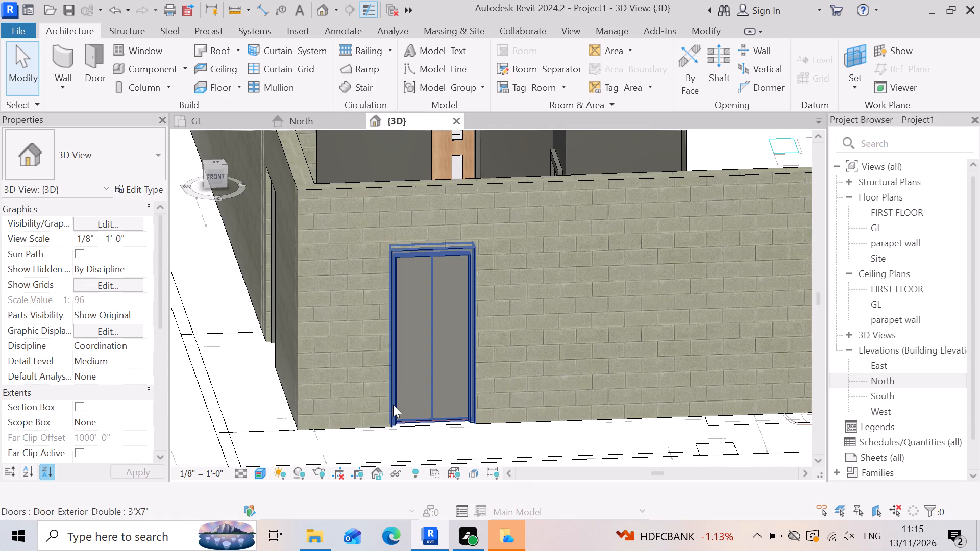
scroll(416, 428, "up", 2)
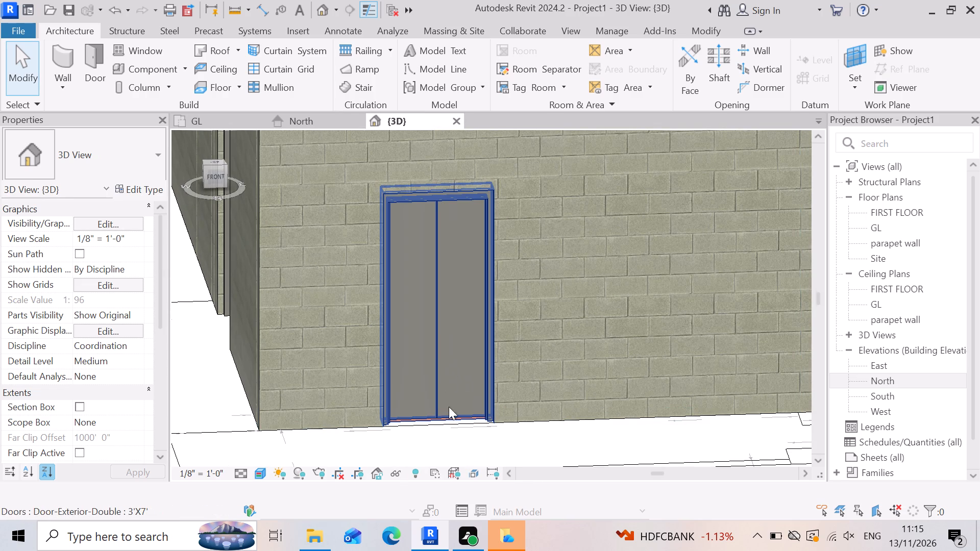
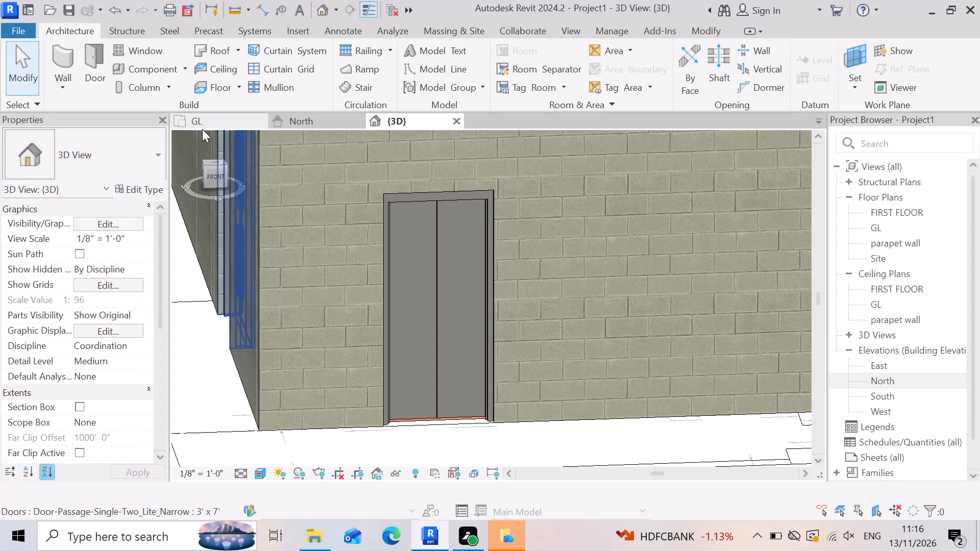
Examine the kitchen, its stove-side double door and the utility door in the GL floor plan.
left_click(213, 122)
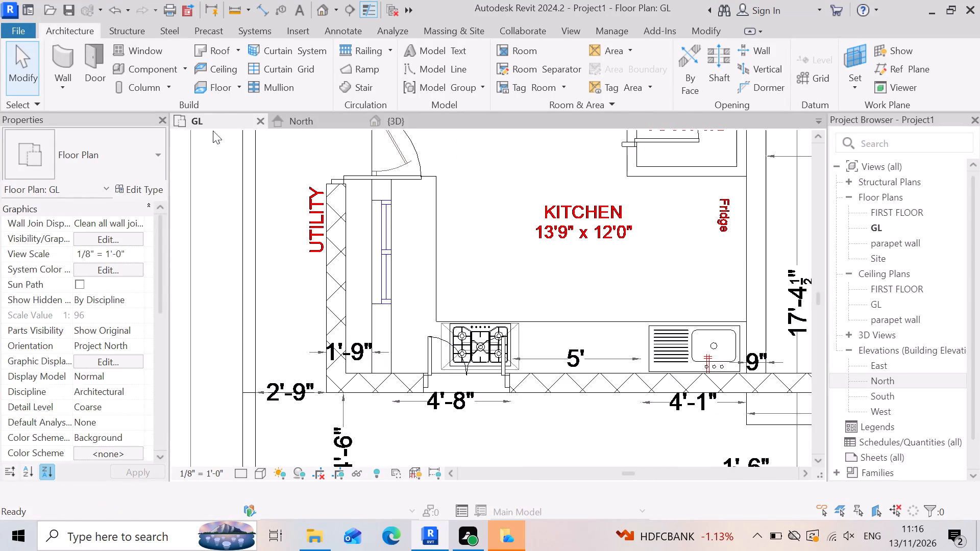
scroll(384, 381, "down", 3)
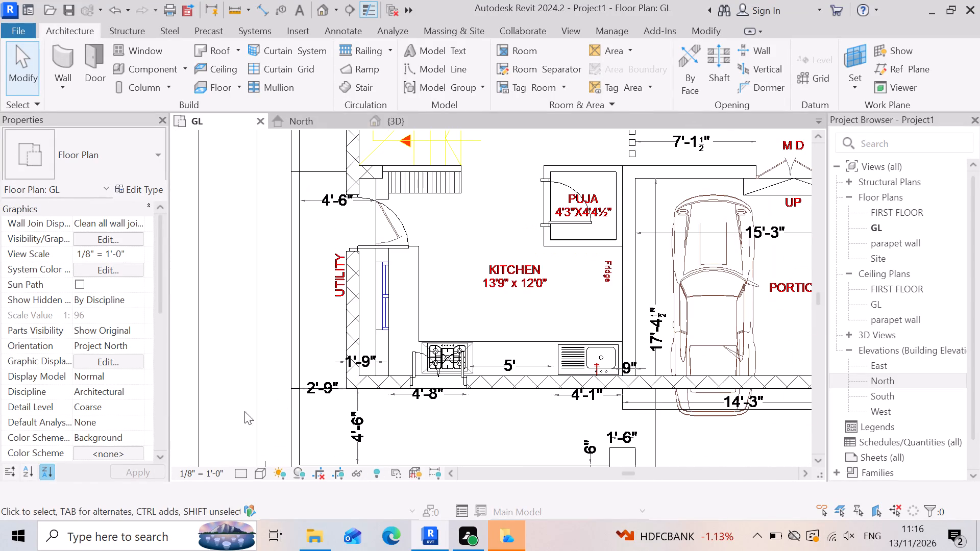
scroll(501, 370, "down", 4)
scroll(425, 421, "up", 4)
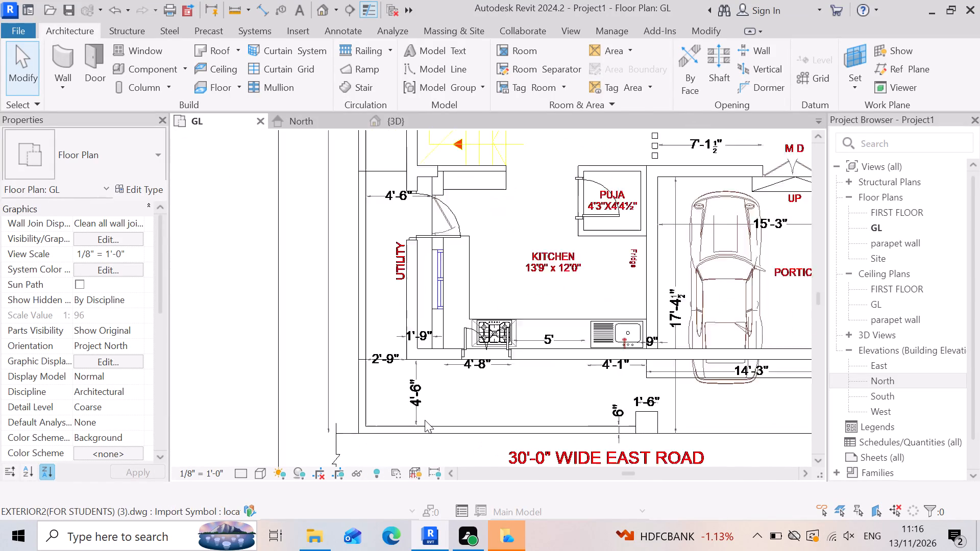
scroll(486, 403, "down", 3)
scroll(414, 396, "down", 2)
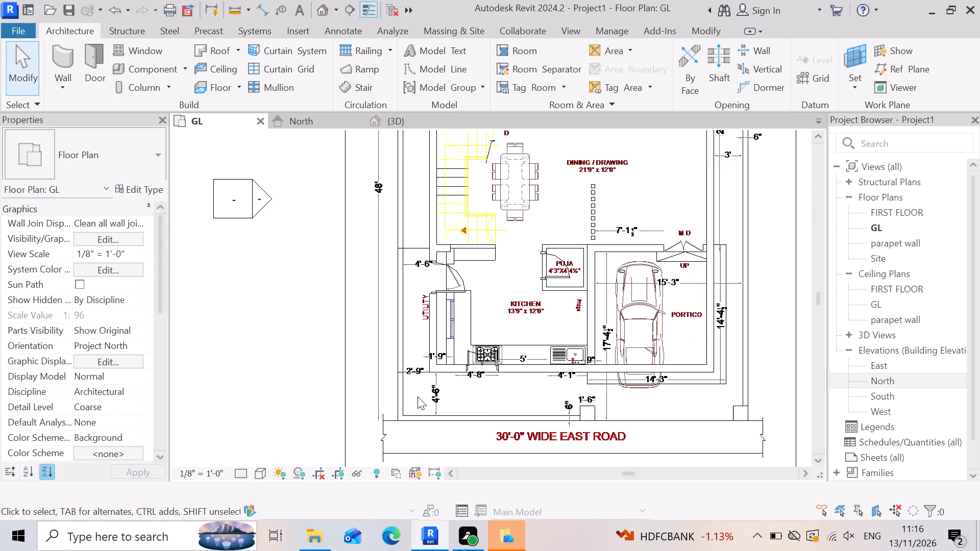
scroll(438, 381, "down", 1)
scroll(480, 350, "up", 5)
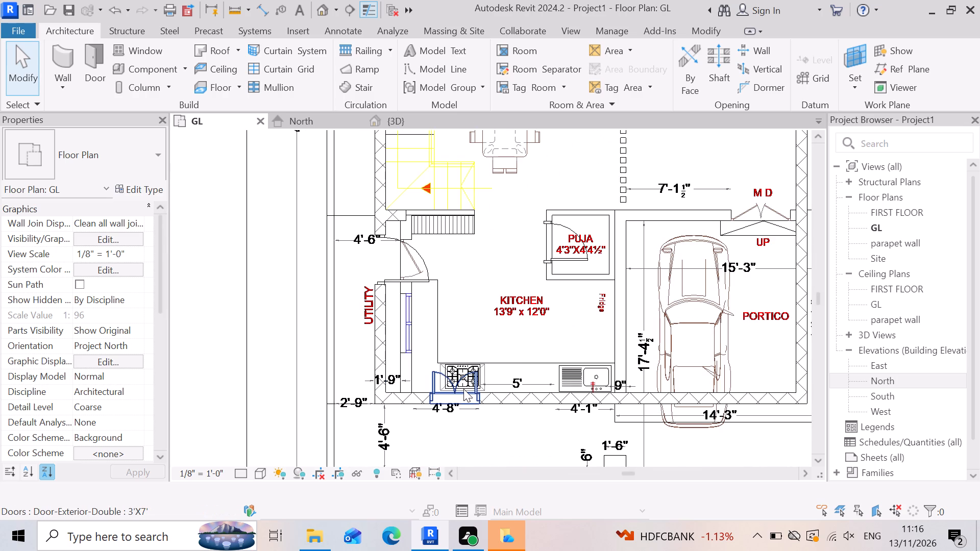
scroll(463, 389, "up", 4)
scroll(544, 419, "down", 4)
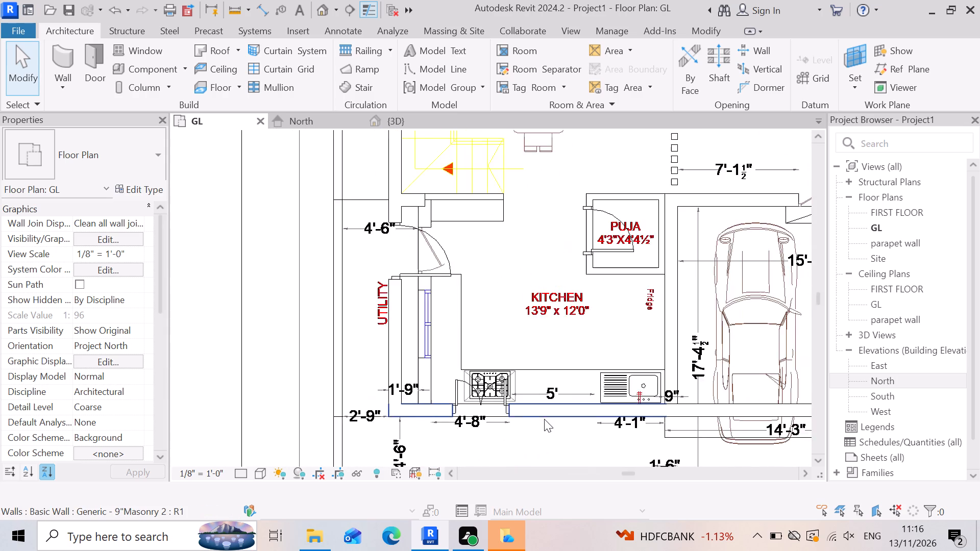
scroll(544, 419, "down", 2)
scroll(411, 389, "down", 3)
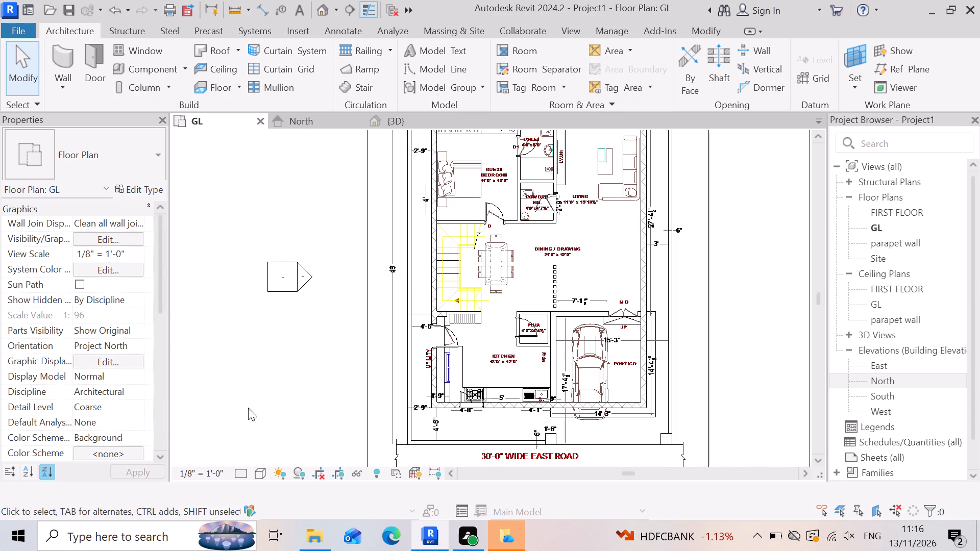
scroll(532, 420, "up", 2)
scroll(476, 406, "up", 5)
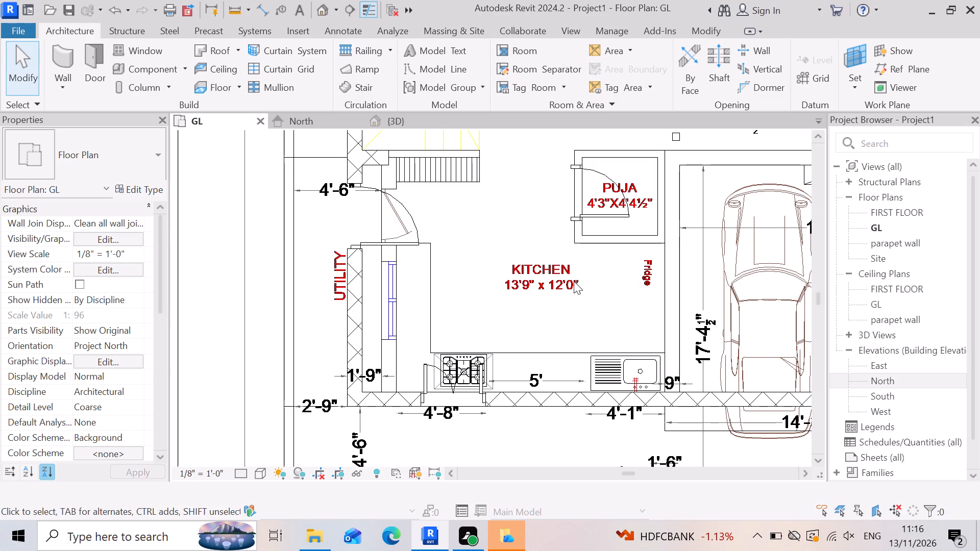
scroll(559, 341, "down", 2)
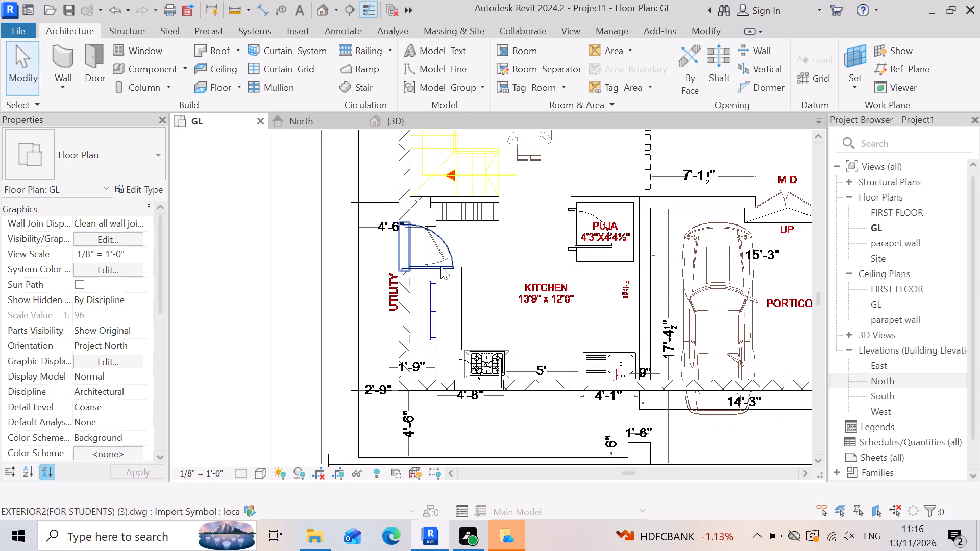
scroll(442, 266, "up", 2)
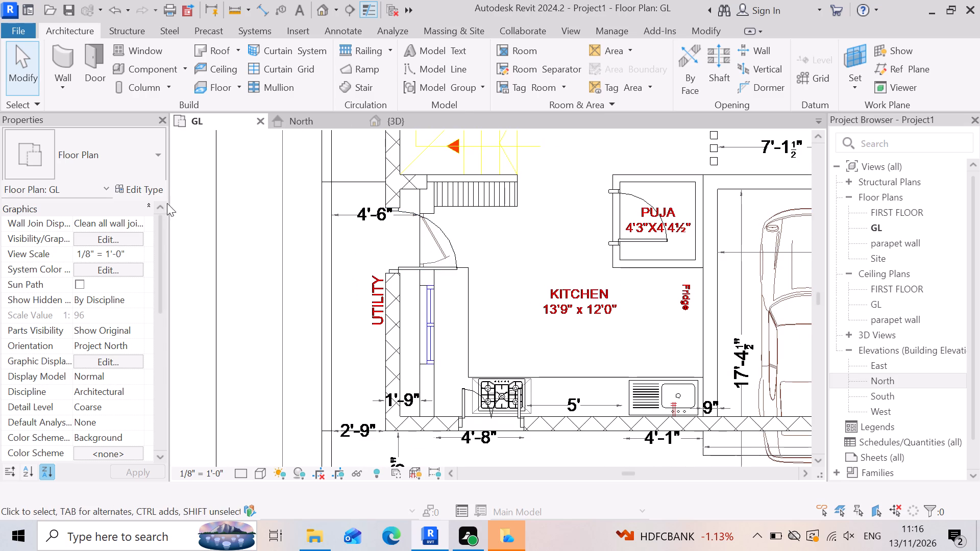
Start a new wall using the Basic Wall type Generic - 4.5".
left_click(64, 61)
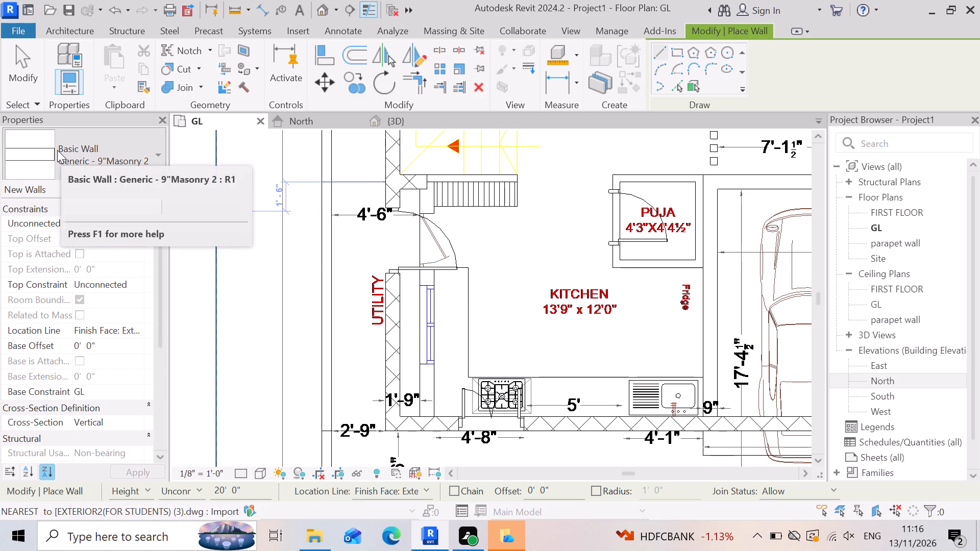
left_click(163, 153)
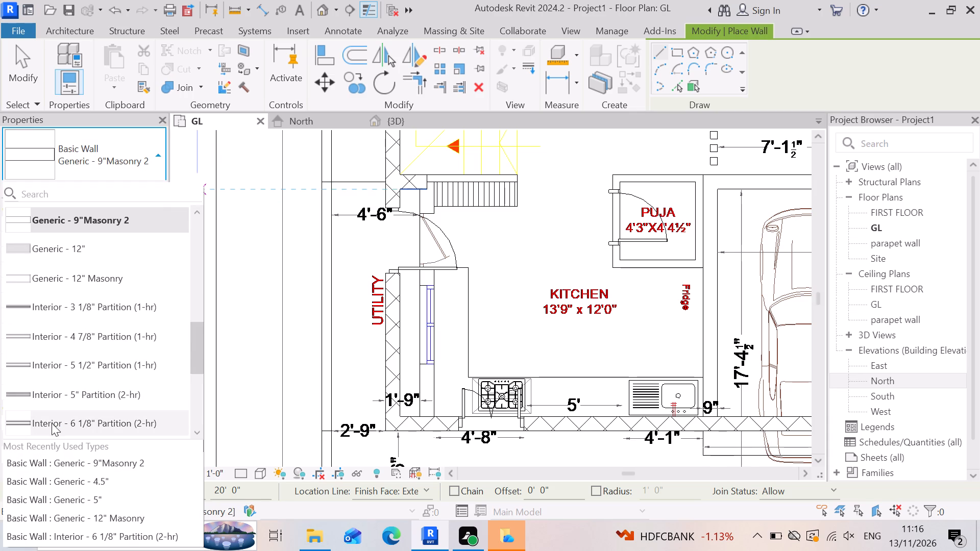
left_click(66, 479)
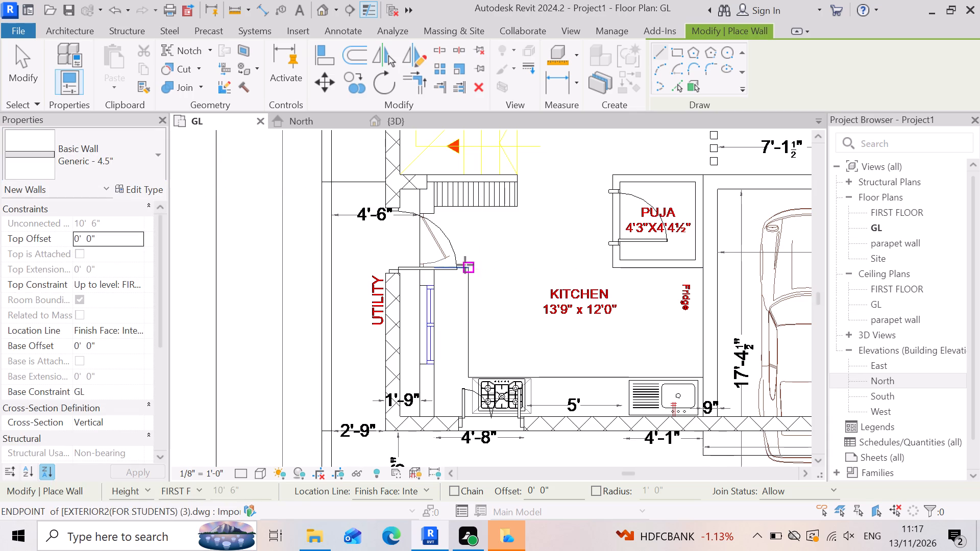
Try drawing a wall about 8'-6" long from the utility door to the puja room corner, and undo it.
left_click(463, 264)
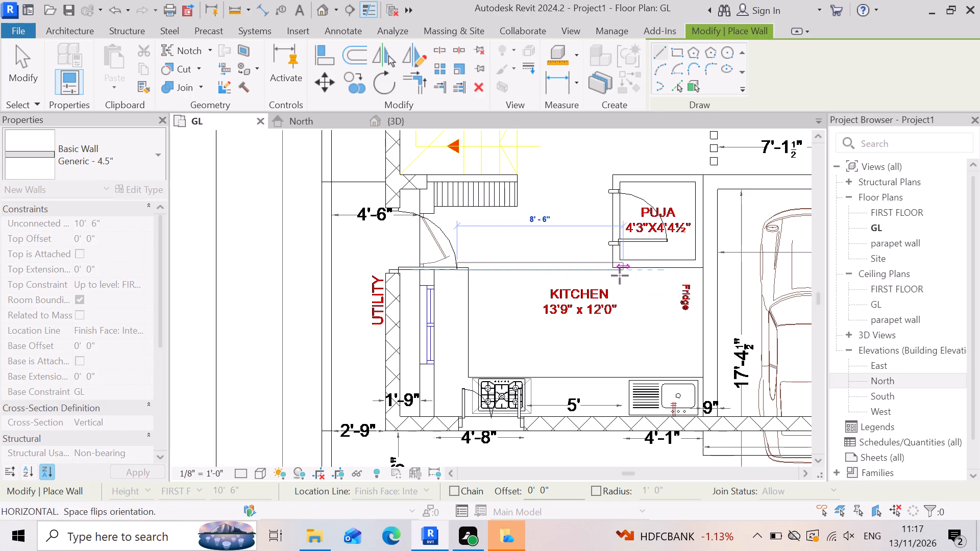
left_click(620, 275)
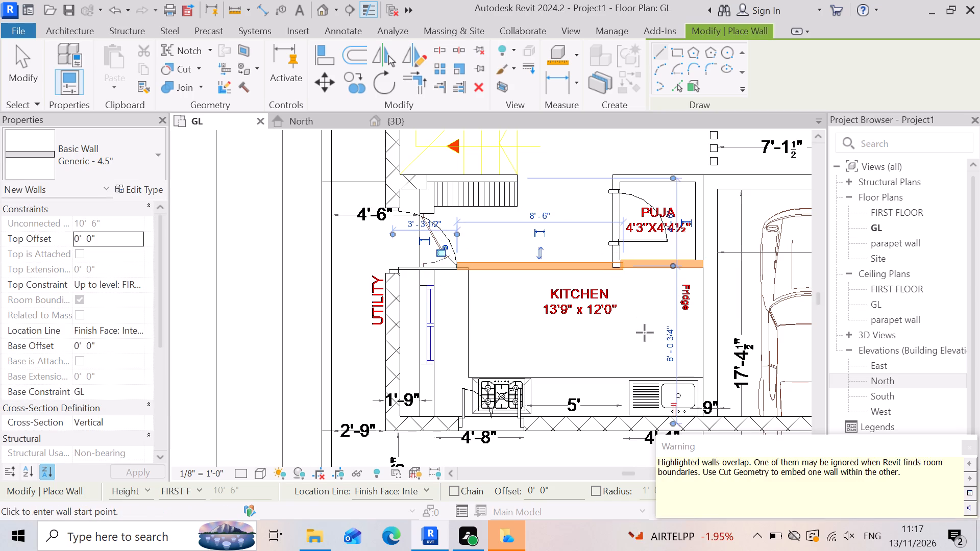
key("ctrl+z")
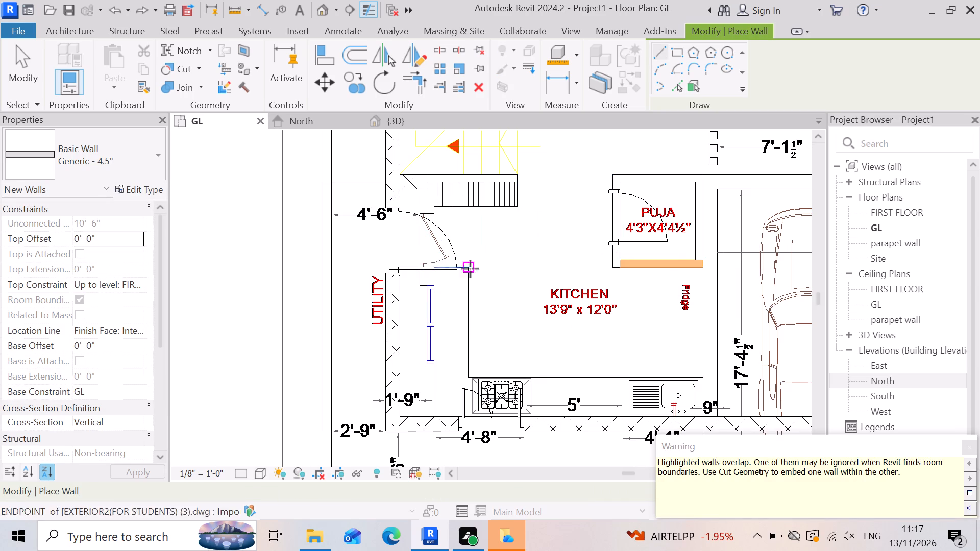
Draw a Generic - 4.5" wall about 9'-2" long from the kitchen's inner utility-side wall line to the puja room corner.
scroll(459, 273, "up", 3)
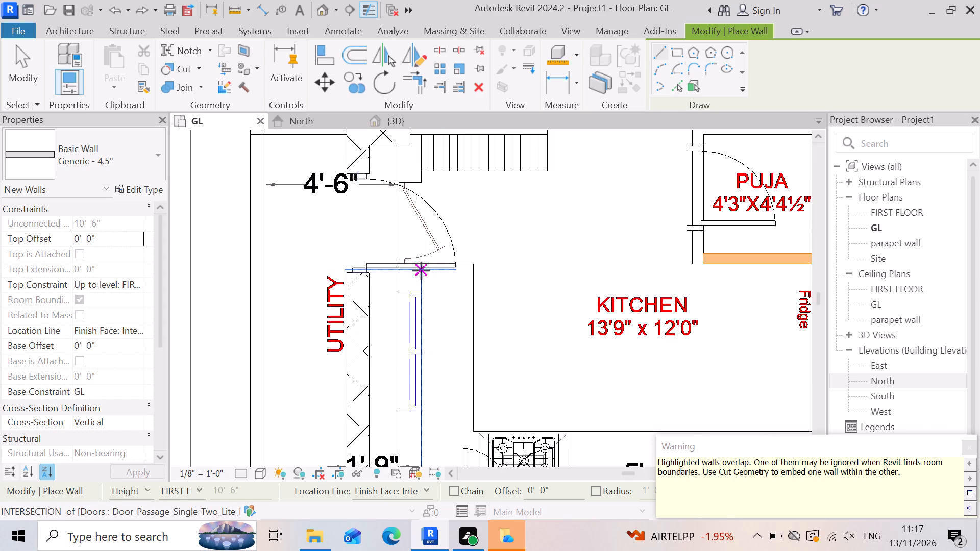
left_click(421, 270)
left_click(695, 263)
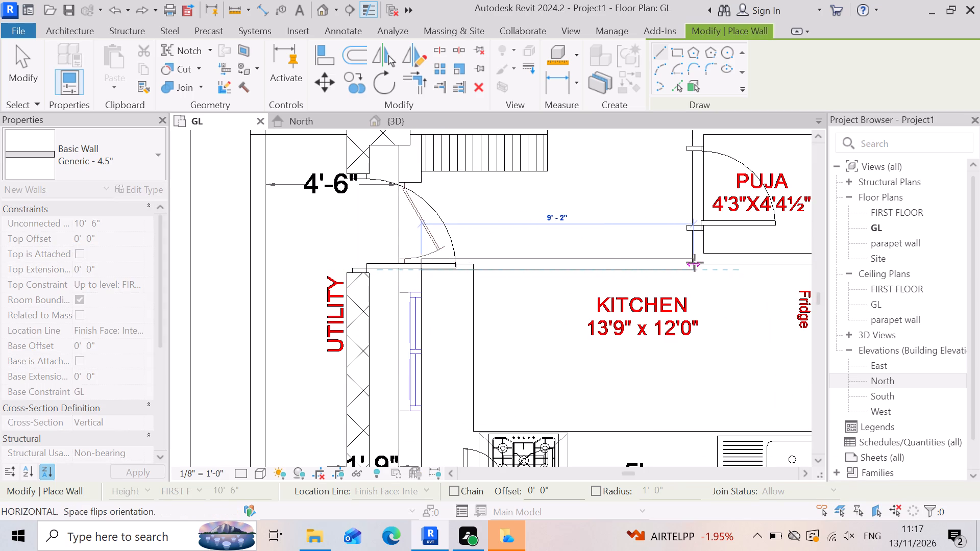
key("Escape")
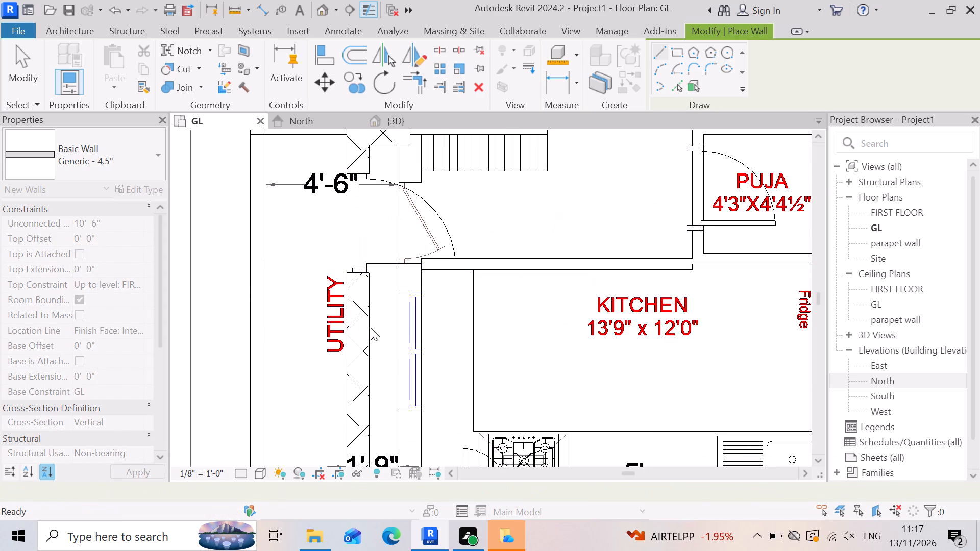
key("Escape")
Delete the 3'X7' exterior double door at the stove.
scroll(600, 315, "down", 2)
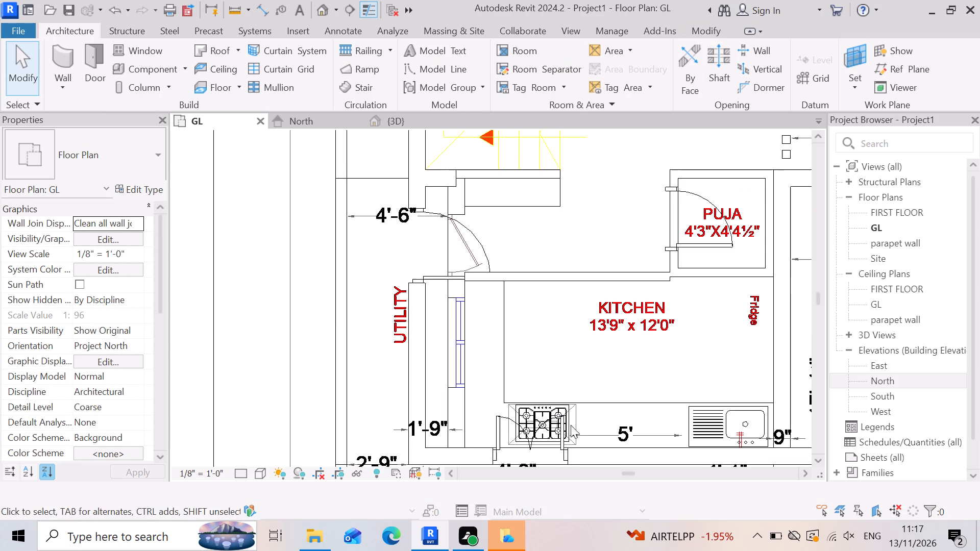
scroll(529, 435, "up", 2)
left_click(528, 434)
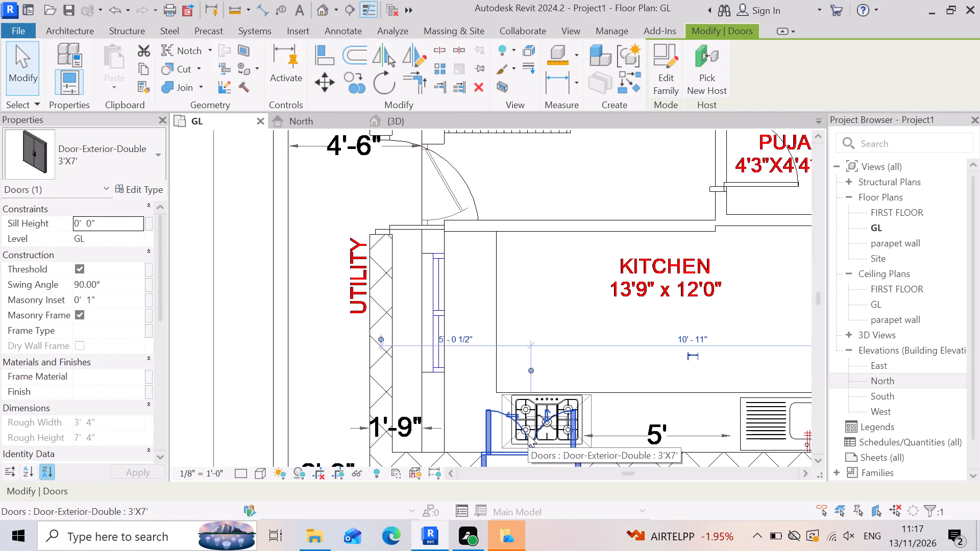
key("Delete")
Place a Door-Exterior-Double 3'X7' in the new kitchen wall, about 3'-6" from the puja room end.
scroll(580, 304, "down", 4)
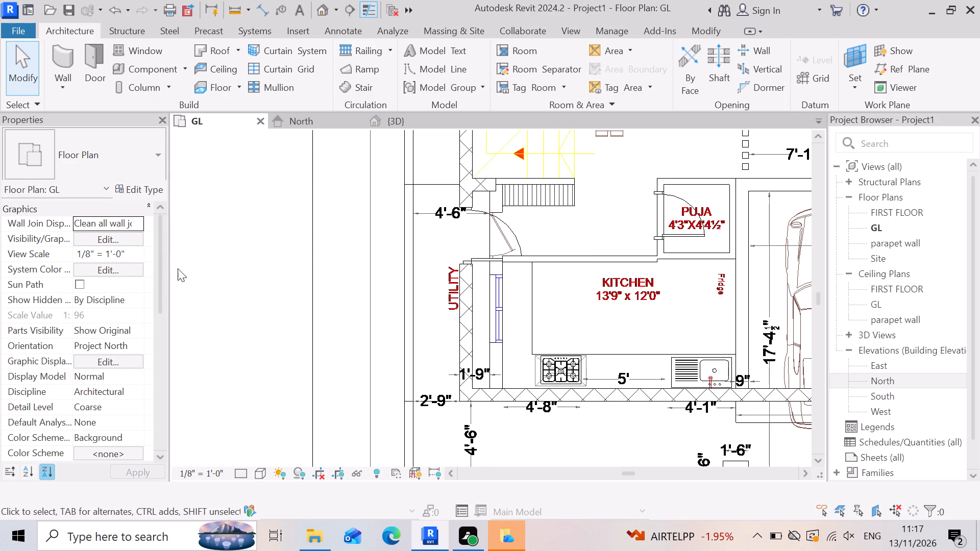
left_click(90, 67)
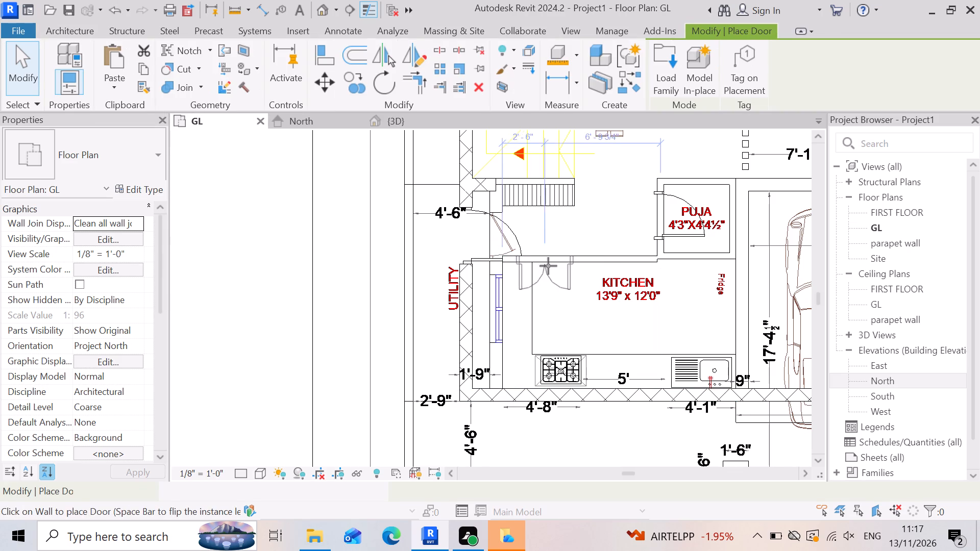
left_click(600, 253)
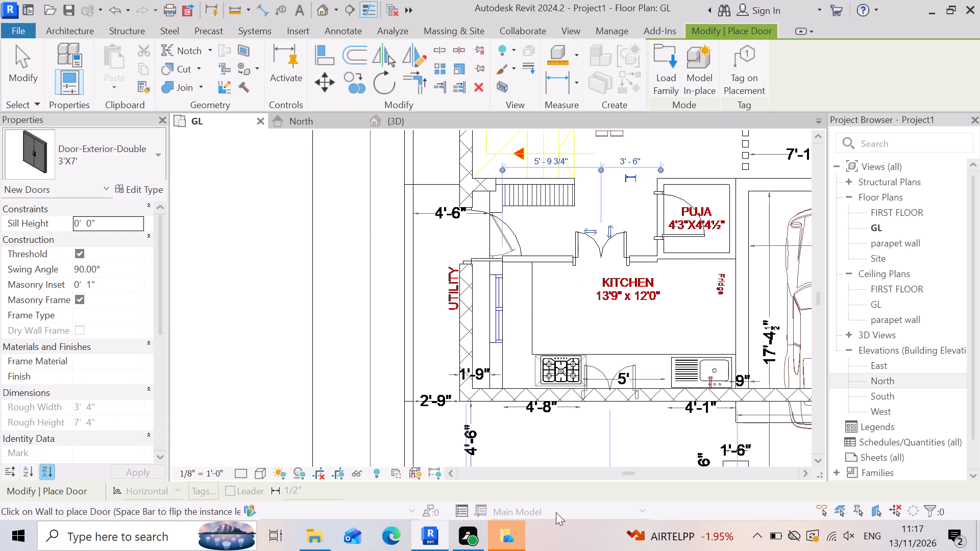
key("Escape")
scroll(633, 472, "up", 3)
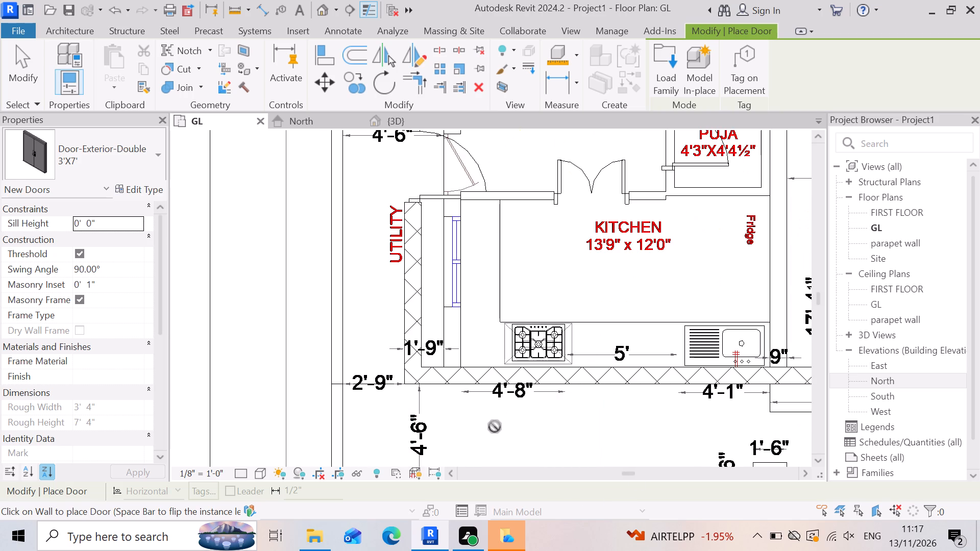
key("Escape")
Delete the Generic - 9"Masonry 2 wall along the kitchen's road side, behind the stove and sink.
left_click(621, 383)
scroll(621, 383, "down", 3)
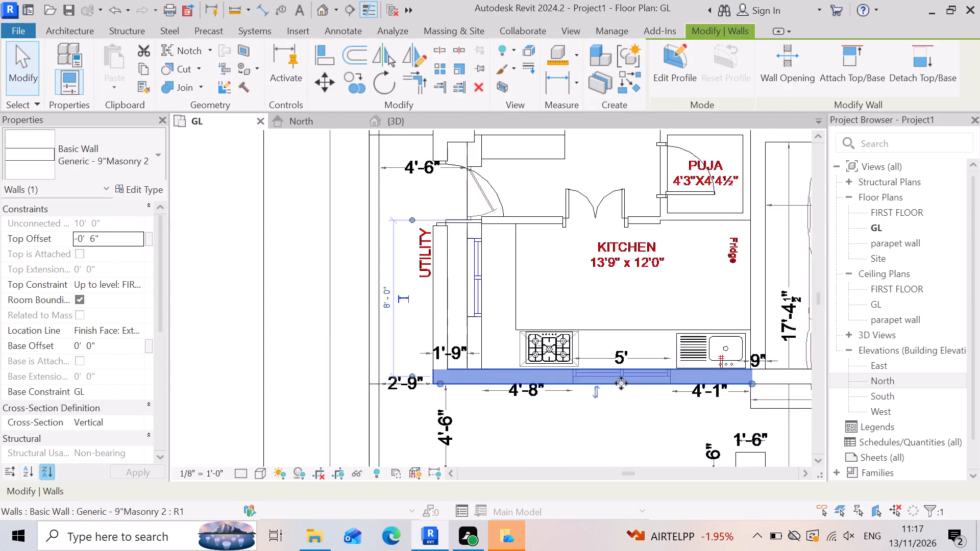
scroll(621, 383, "down", 4)
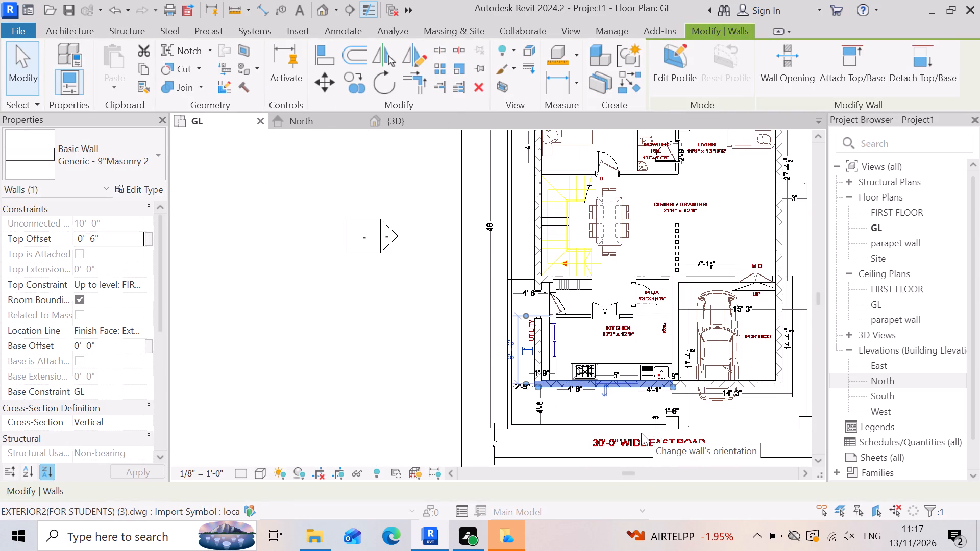
key("Delete")
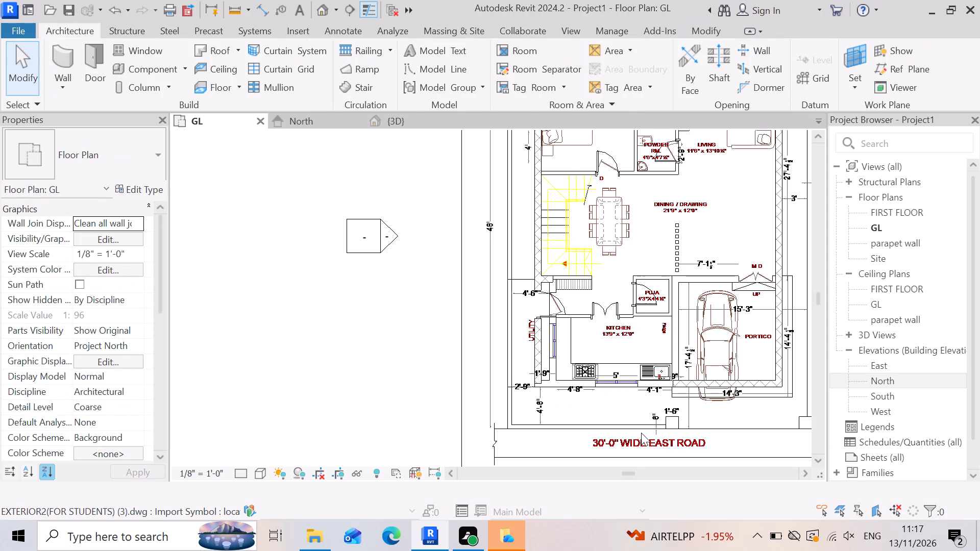
Extend the road-side end of the 9" utility wall to the outer face line of the kitchen wall in the CAD plan.
scroll(553, 405, "up", 7)
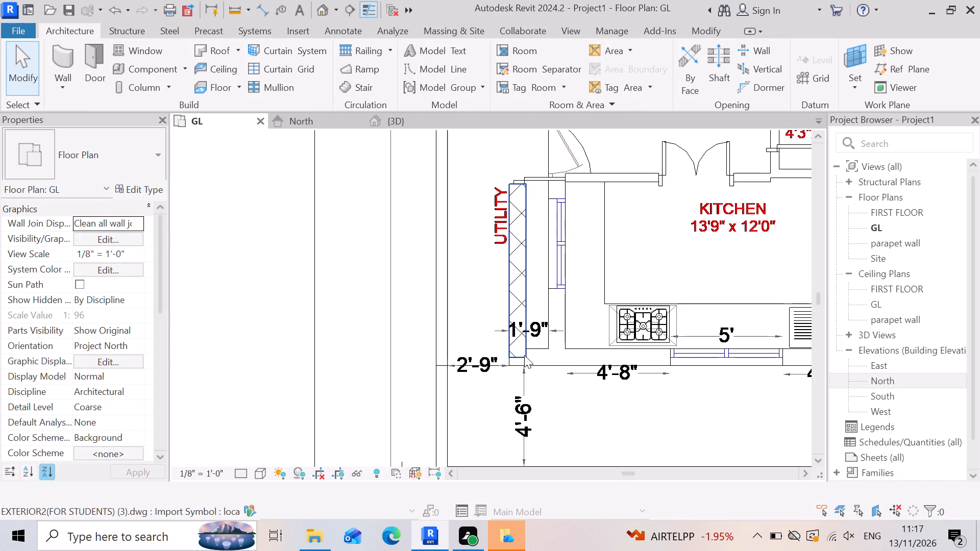
left_click(523, 355)
scroll(522, 372, "up", 3)
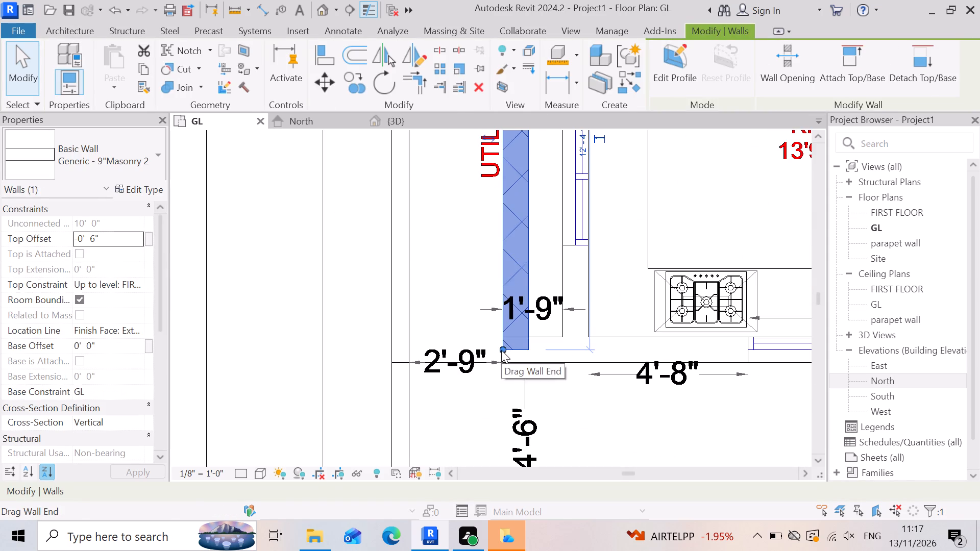
left_click_drag(501, 350, 500, 362)
left_click(500, 362)
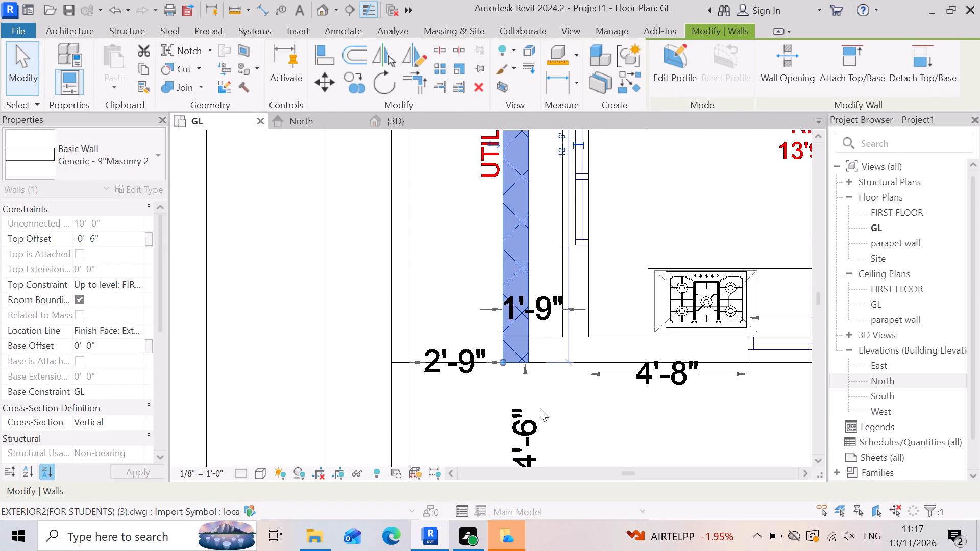
left_click(540, 408)
scroll(542, 405, "down", 7)
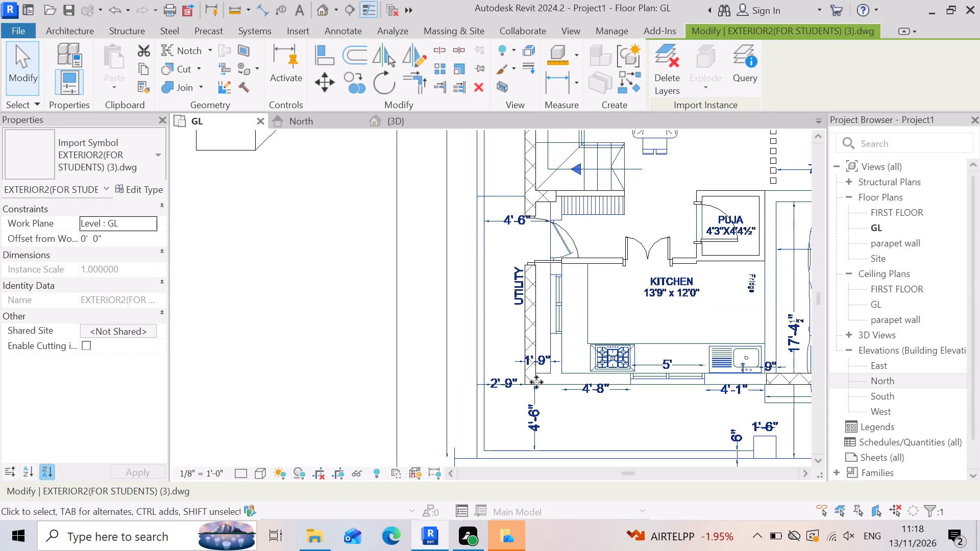
scroll(536, 382, "down", 2)
key("Escape")
Place an architectural Rectangular Column 24" x 24" against the utility wall's kitchen-side face, flush with its road-side end, up to FIRST FLOOR.
scroll(728, 386, "up", 2)
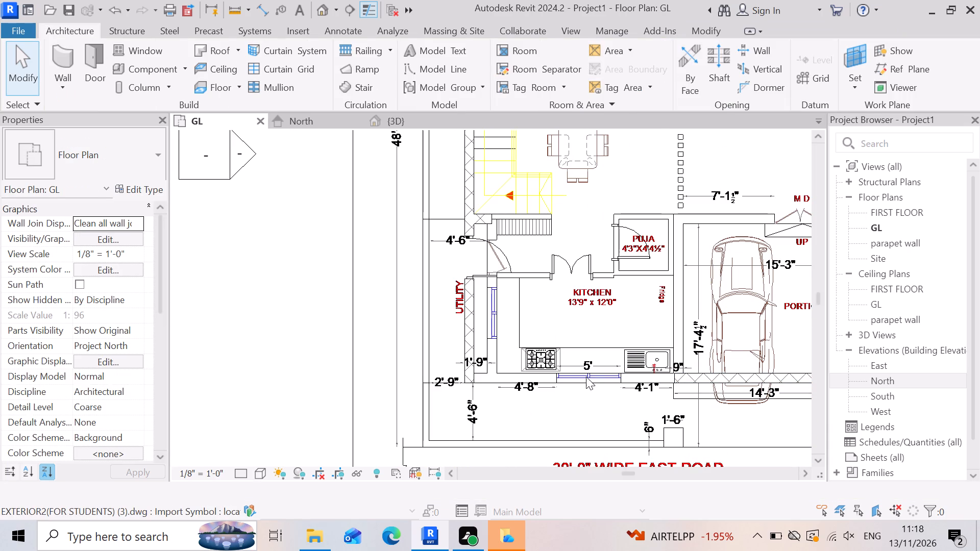
left_click(164, 88)
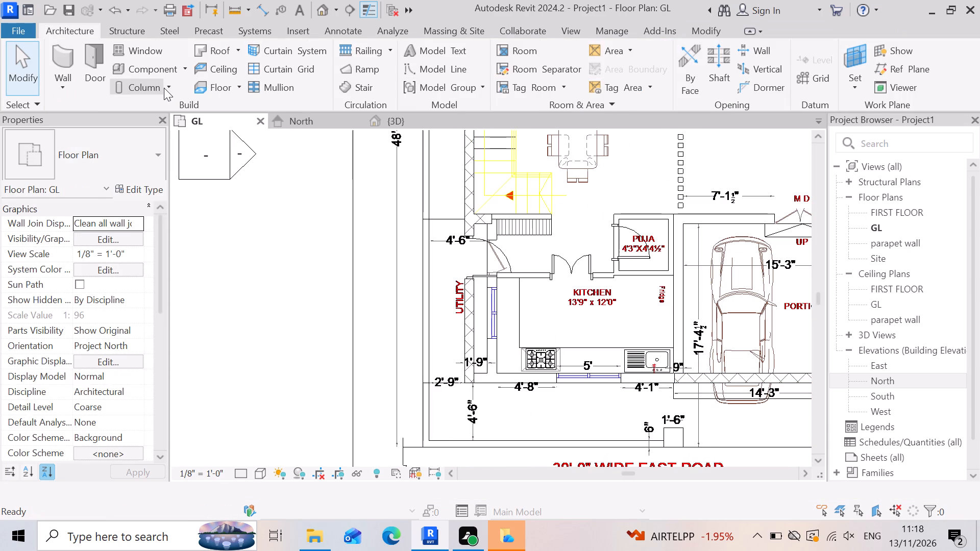
left_click(170, 88)
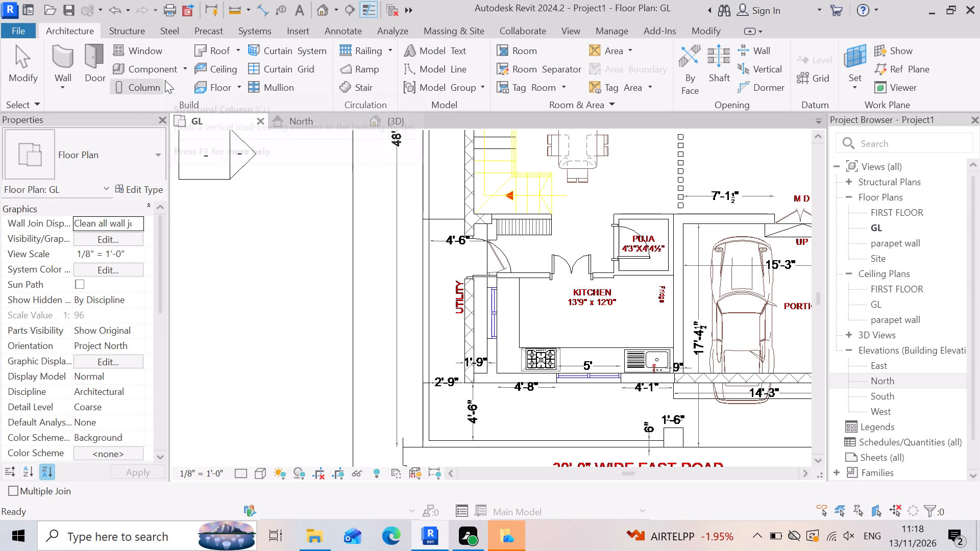
left_click(165, 80)
left_click(177, 146)
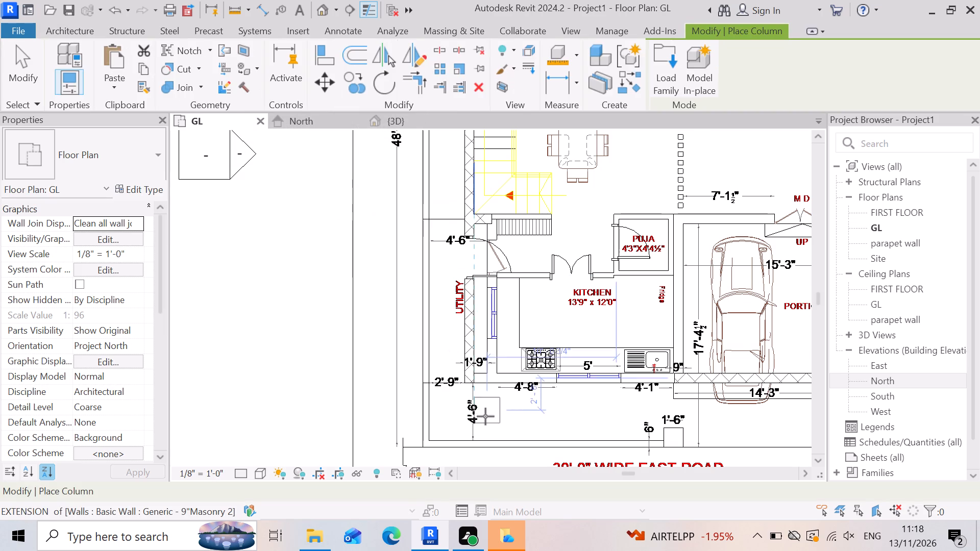
scroll(488, 386, "up", 5)
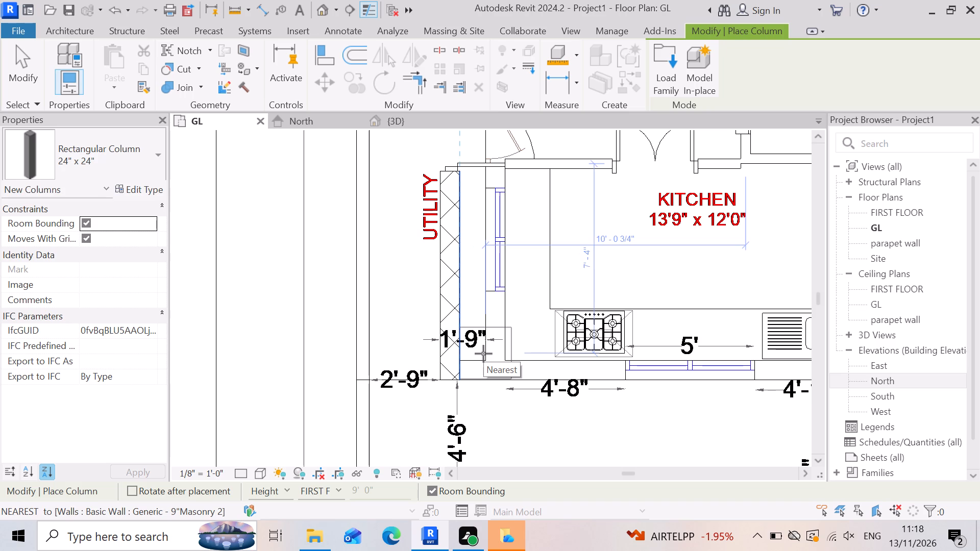
left_click(483, 354)
Place a second 24" x 24" rectangular column beside the sink, overlapping the portico wall's end and flush with its outer face.
scroll(407, 408, "down", 3)
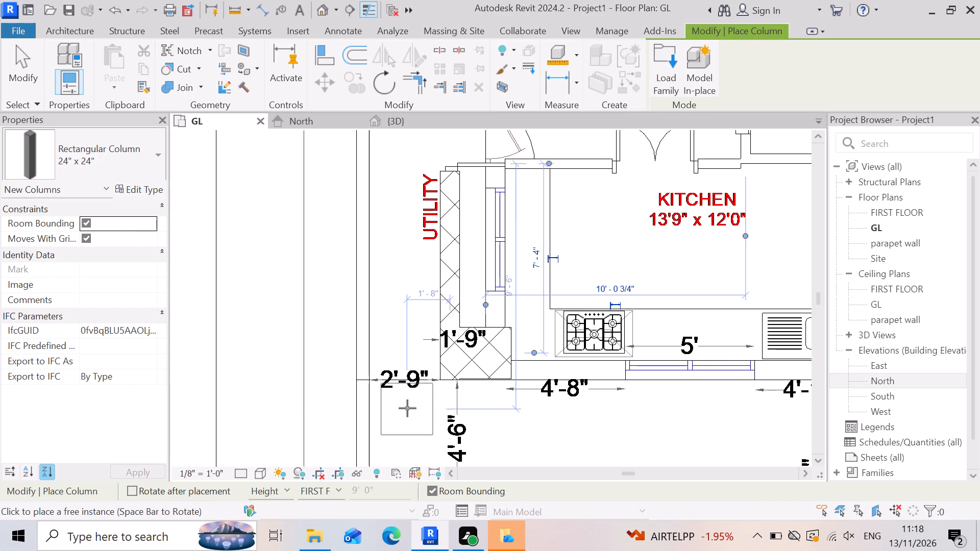
scroll(407, 408, "down", 1)
scroll(673, 371, "up", 2)
scroll(504, 372, "down", 2)
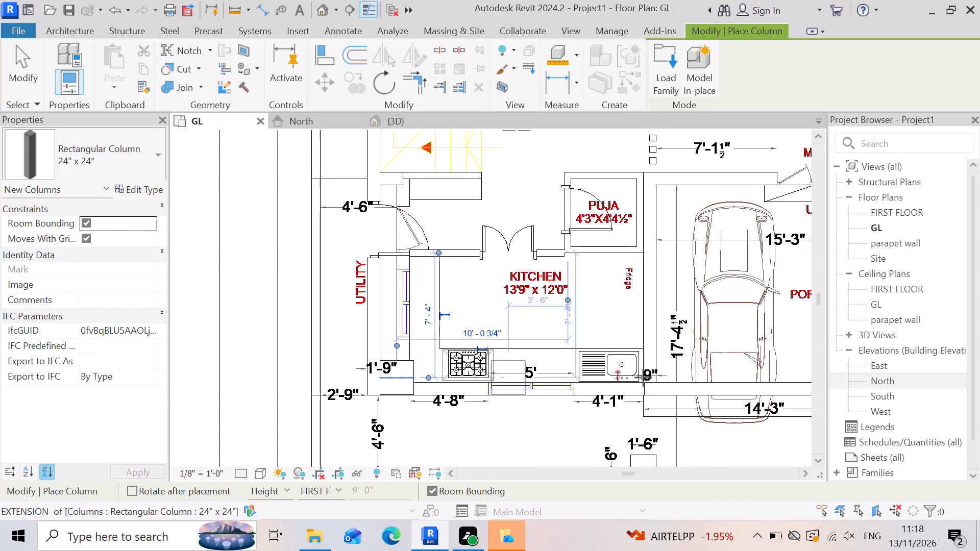
scroll(620, 387, "down", 3)
scroll(626, 379, "up", 9)
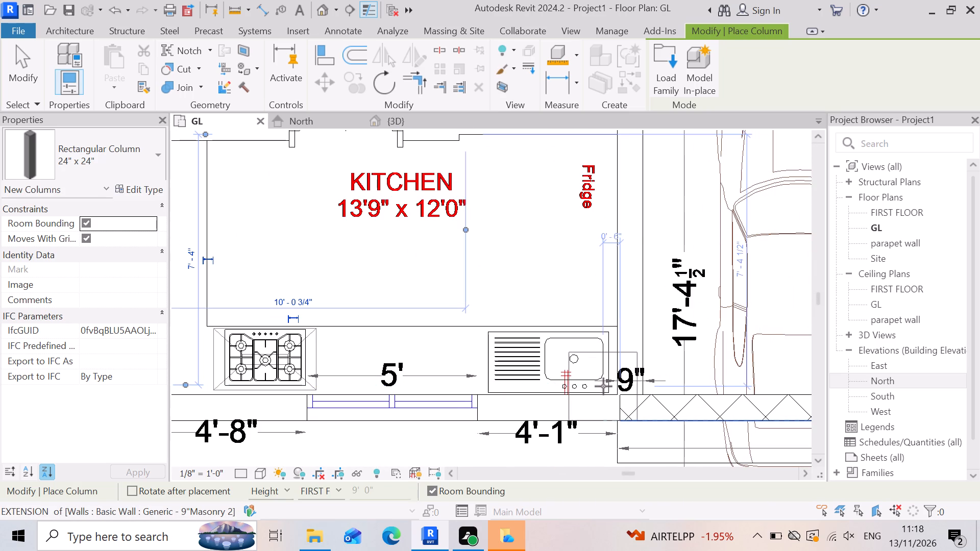
left_click(603, 386)
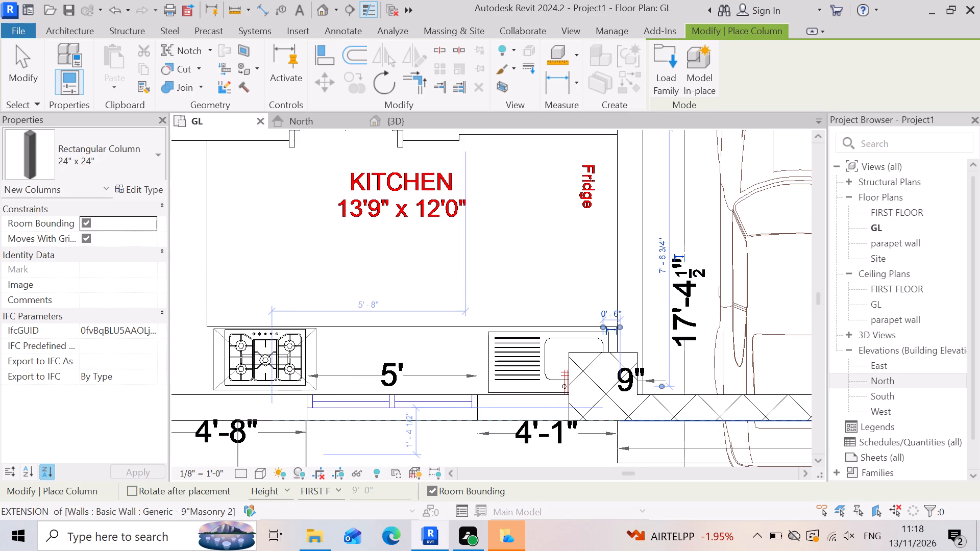
Examine the two new columns, the kitchen's 4.5" door wall and the surrounding walls in the 3D view.
left_click(425, 122)
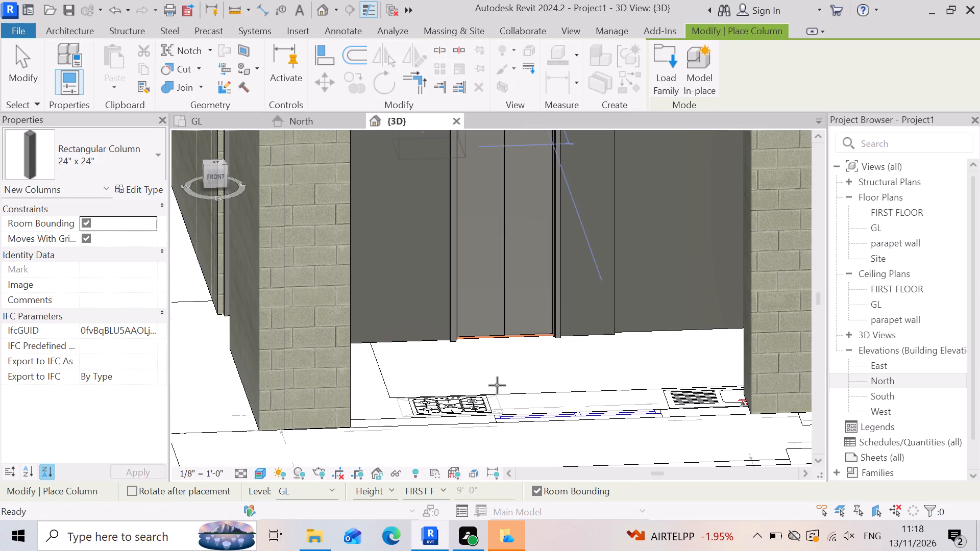
scroll(501, 384, "down", 4)
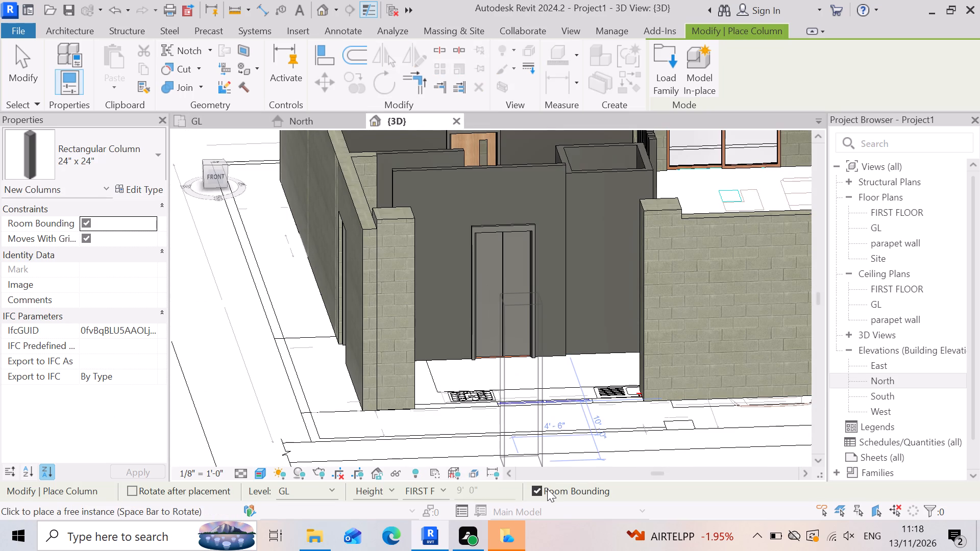
key("Escape")
scroll(578, 408, "up", 2)
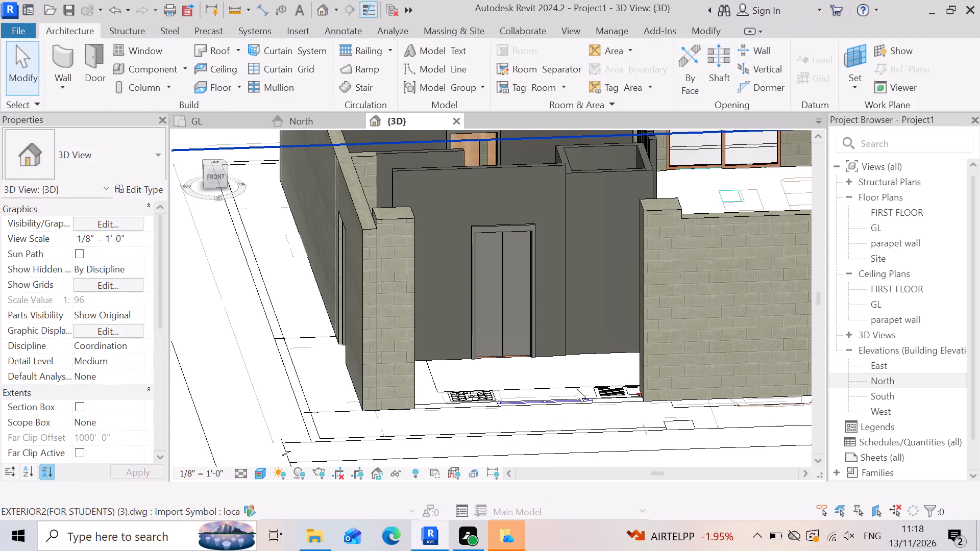
scroll(577, 389, "up", 1)
scroll(427, 360, "up", 2)
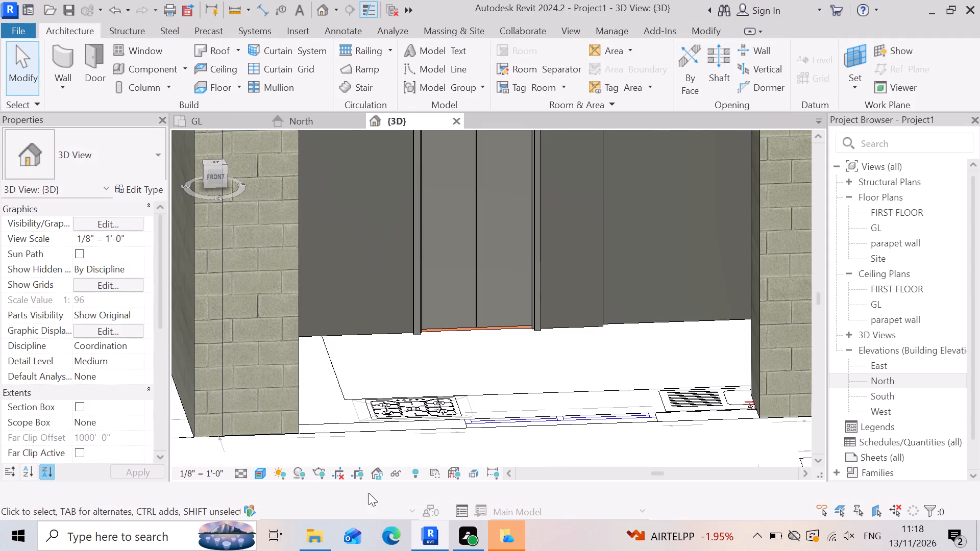
scroll(487, 480, "down", 2)
scroll(504, 434, "down", 3)
scroll(545, 423, "down", 2)
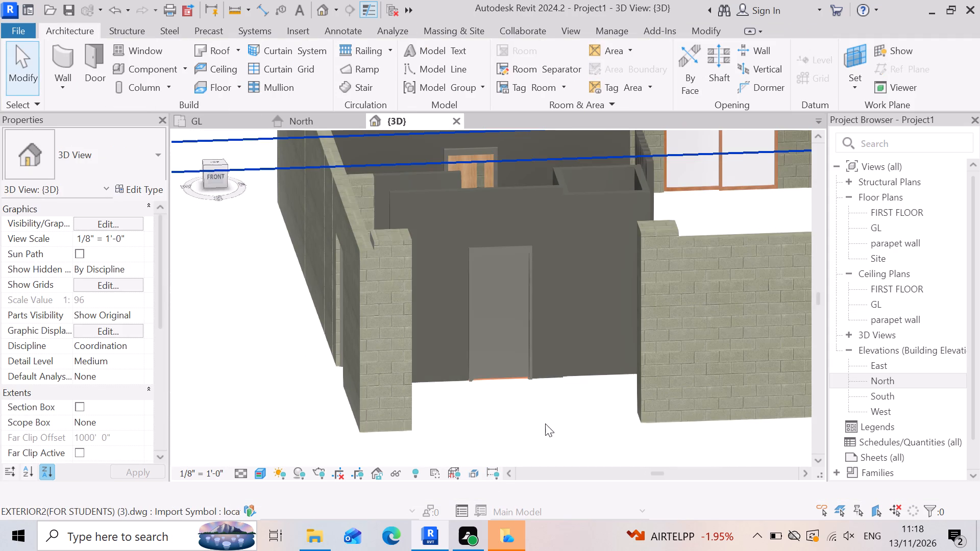
scroll(374, 189, "up", 4)
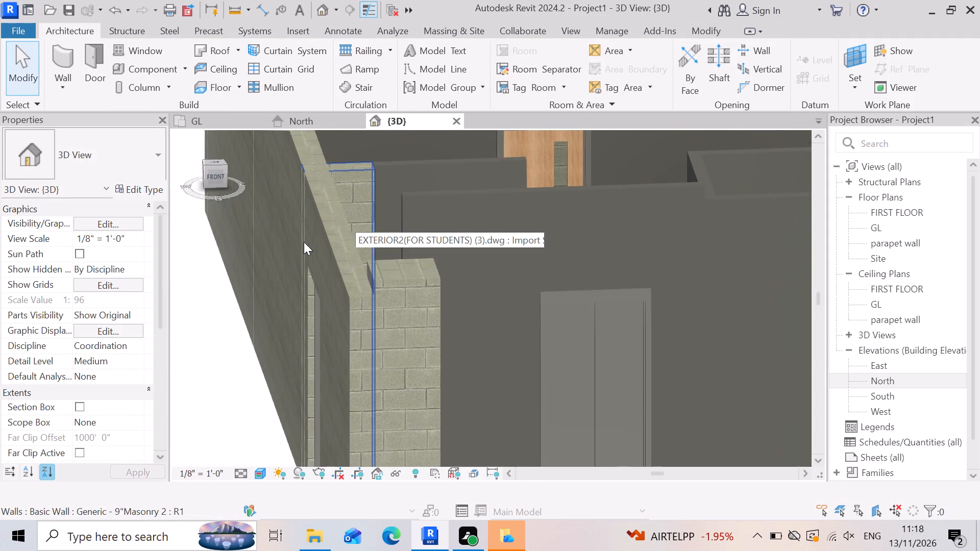
left_click(470, 216)
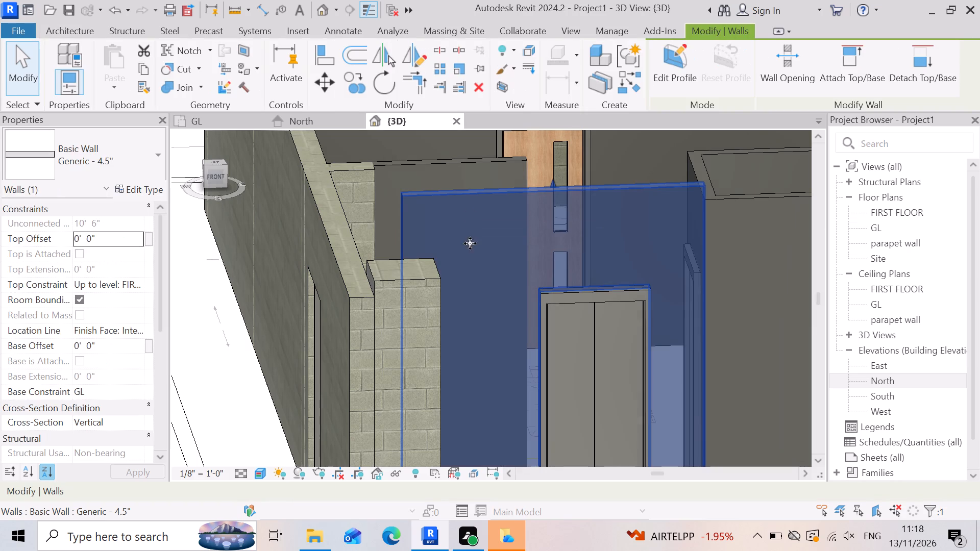
key("Escape")
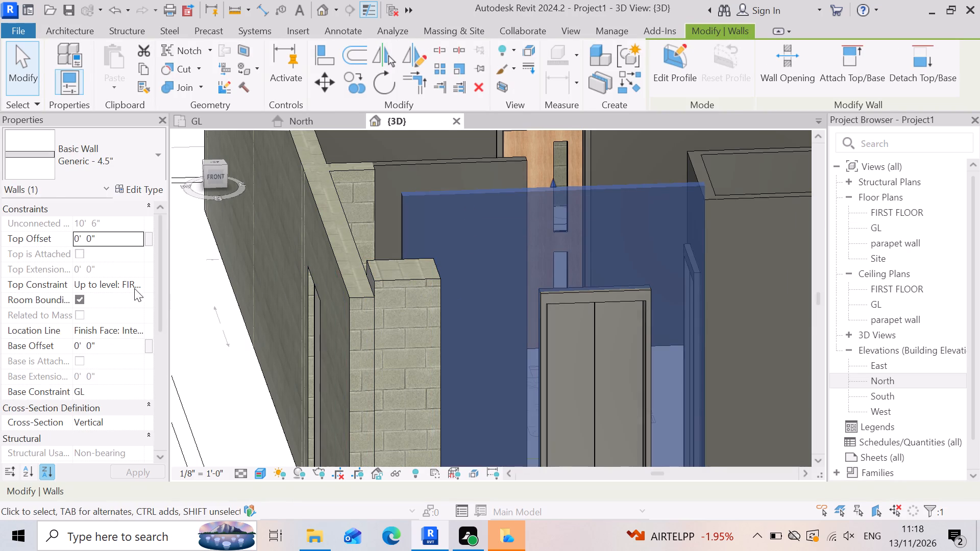
scroll(516, 311, "down", 7)
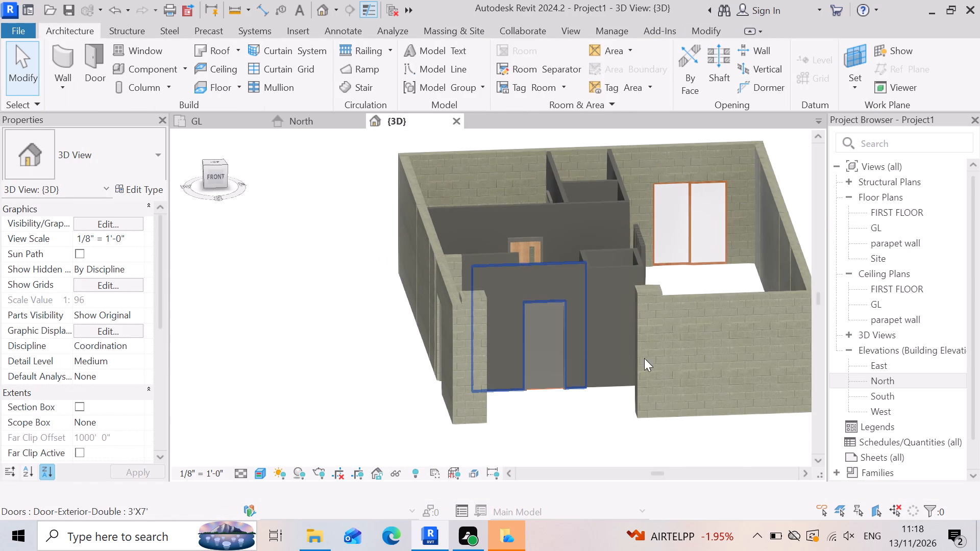
scroll(652, 347, "up", 3)
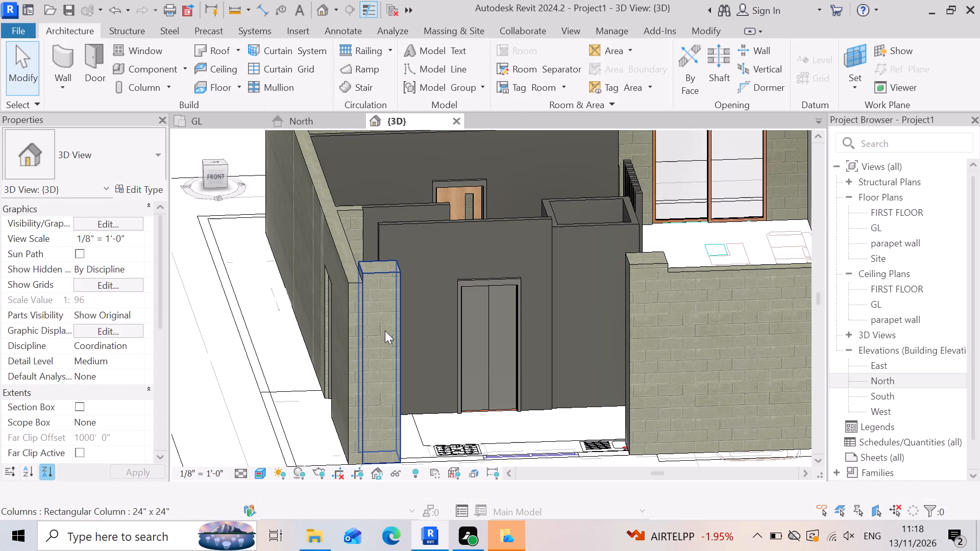
scroll(406, 324, "down", 5)
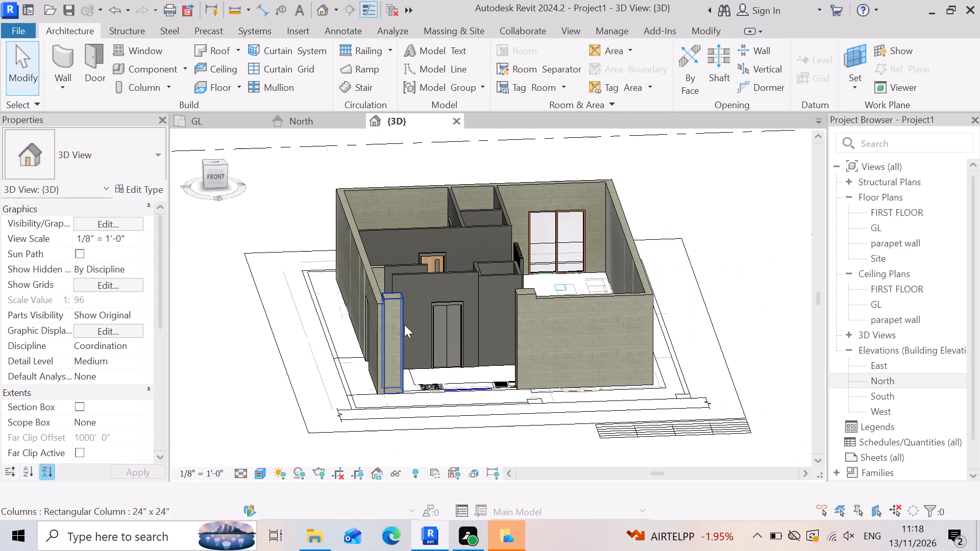
scroll(558, 362, "up", 2)
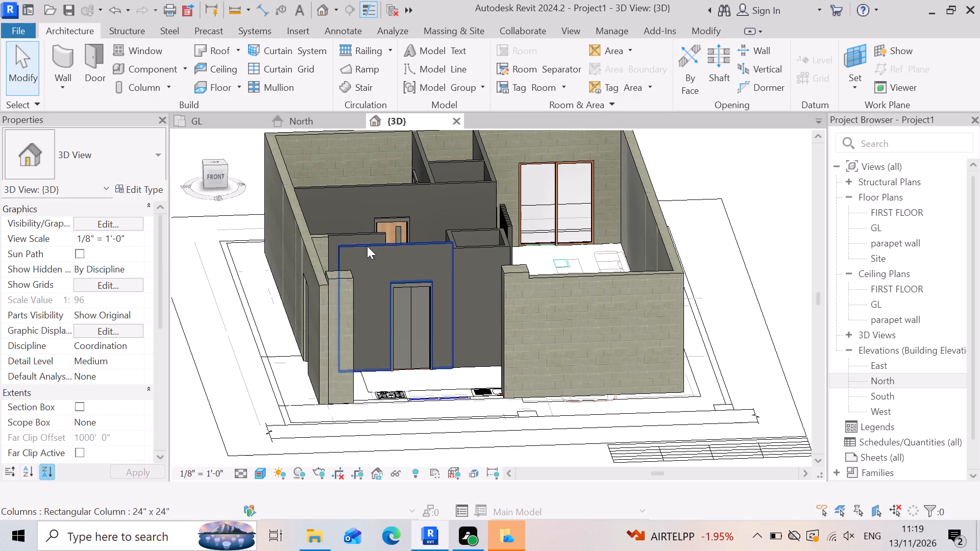
scroll(379, 235, "up", 5)
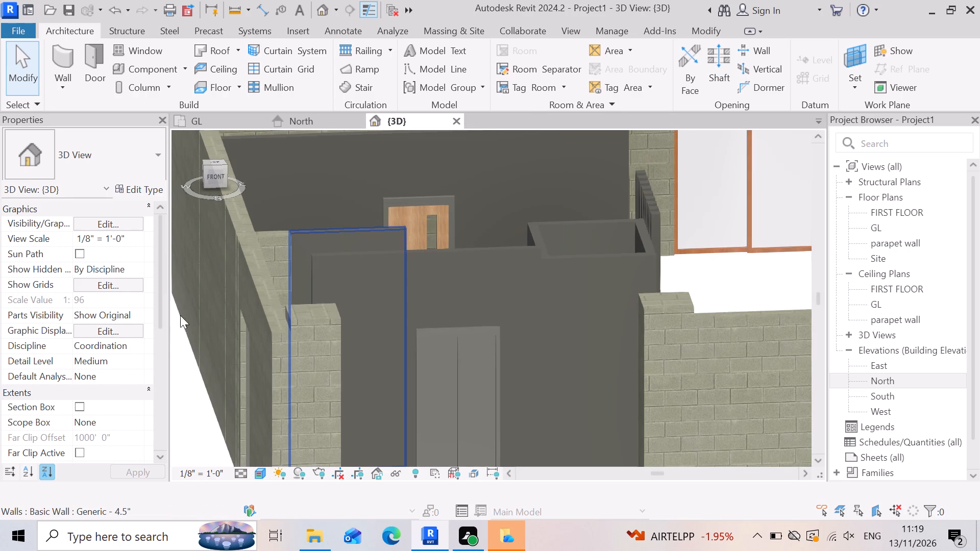
scroll(540, 311, "down", 4)
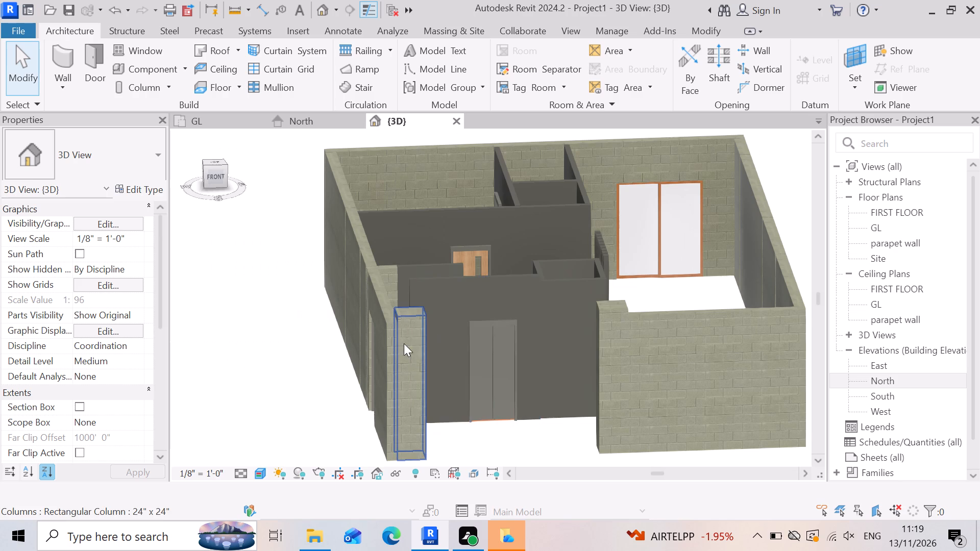
scroll(410, 366, "down", 2)
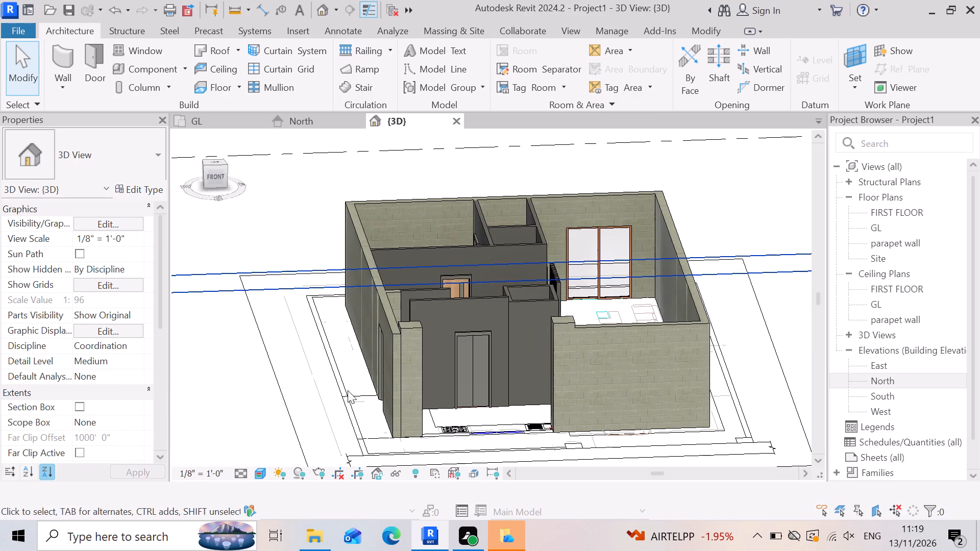
scroll(471, 368, "up", 2)
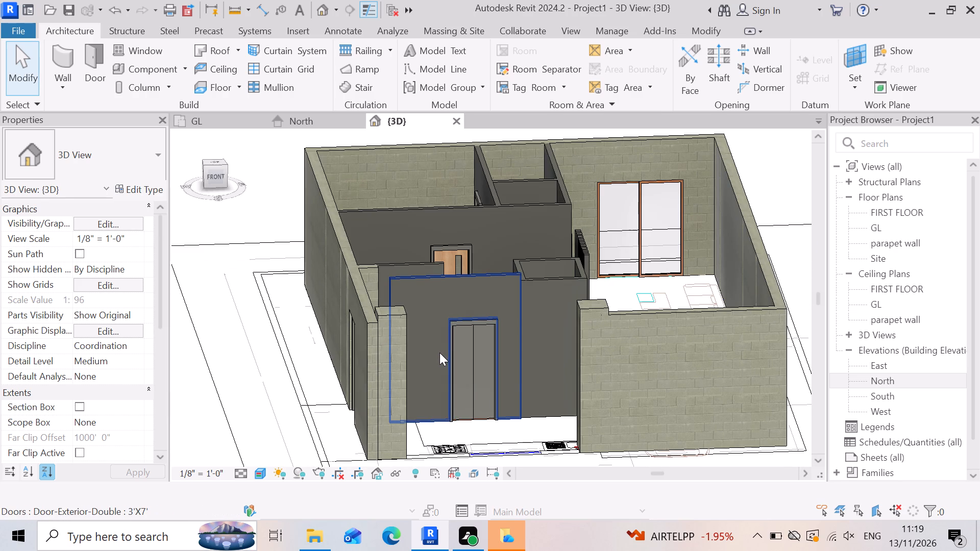
left_click(481, 306)
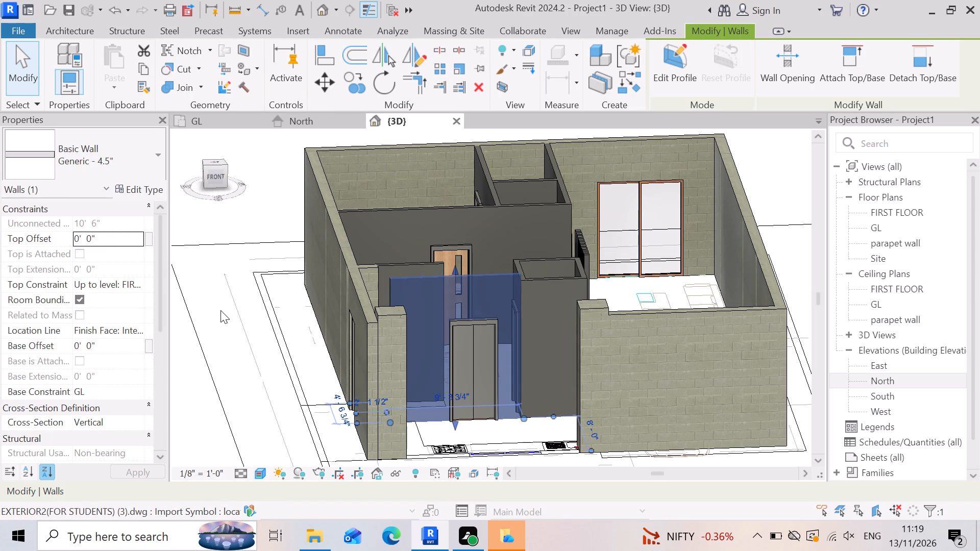
scroll(465, 308, "down", 2)
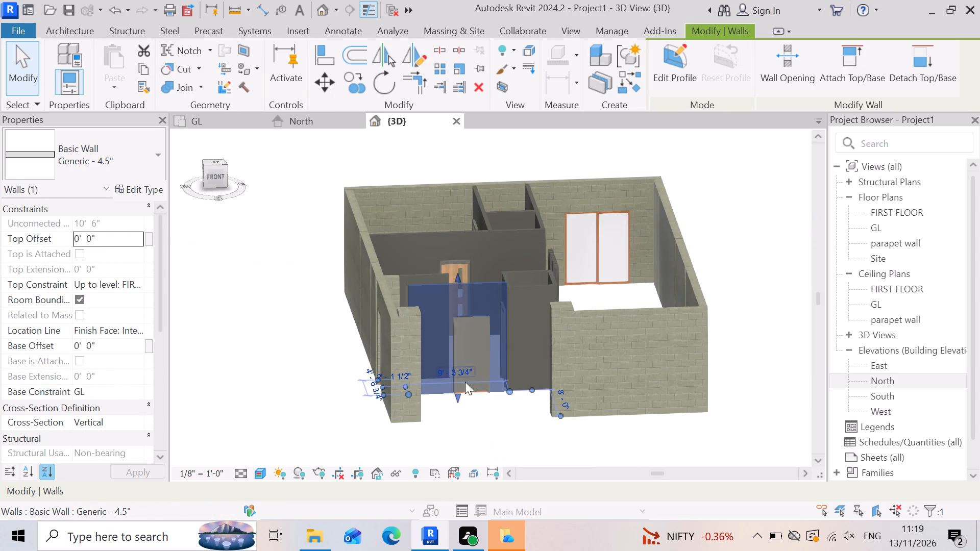
scroll(497, 412, "up", 2)
scroll(361, 363, "up", 3)
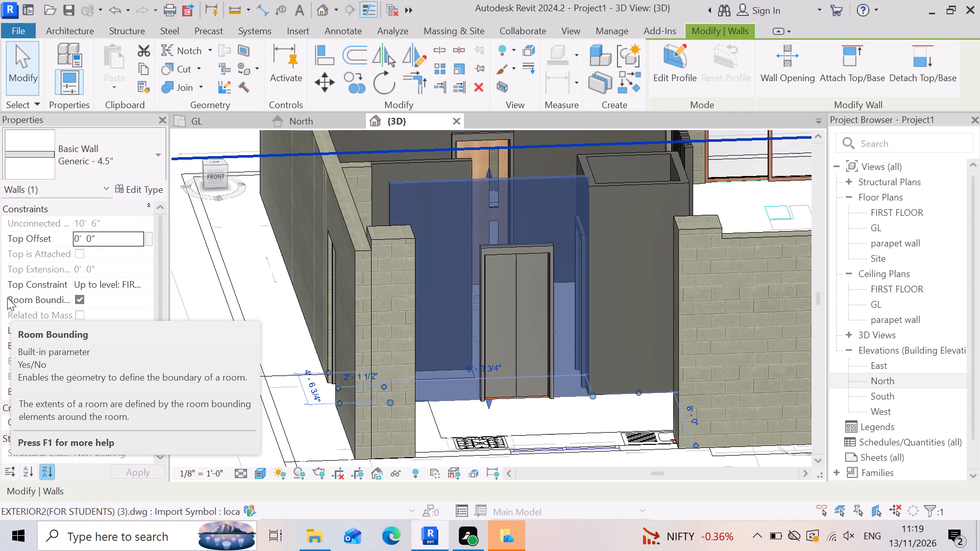
scroll(289, 300, "down", 2)
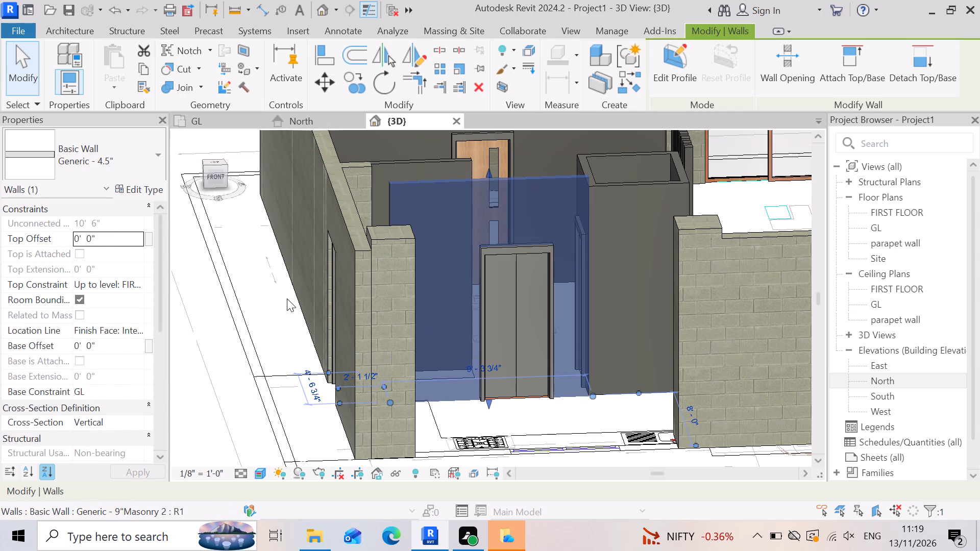
scroll(287, 298, "down", 5)
scroll(465, 231, "up", 3)
scroll(373, 279, "up", 5)
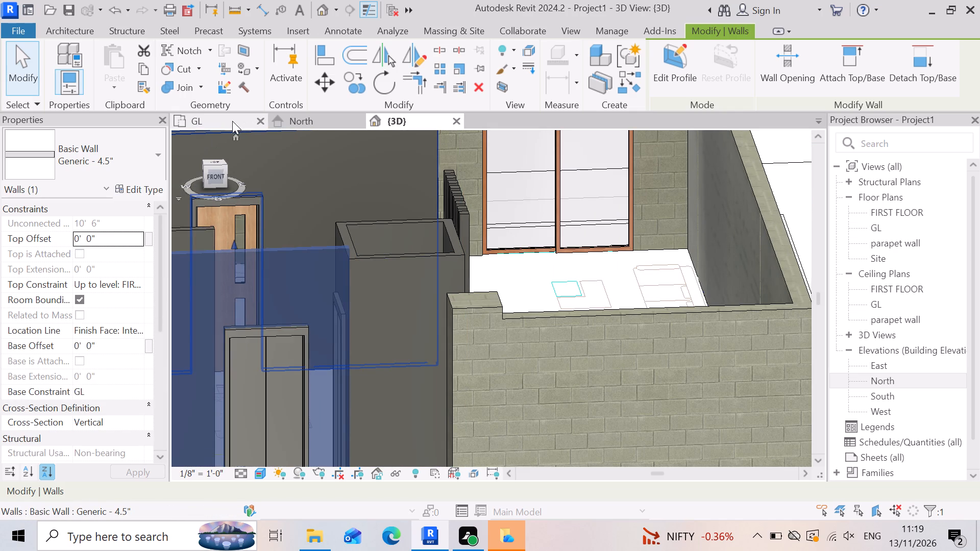
Return to the GL floor plan and select the Generic - 4.5" wall holding the kitchen's double door.
left_click(225, 119)
scroll(256, 351, "down", 4)
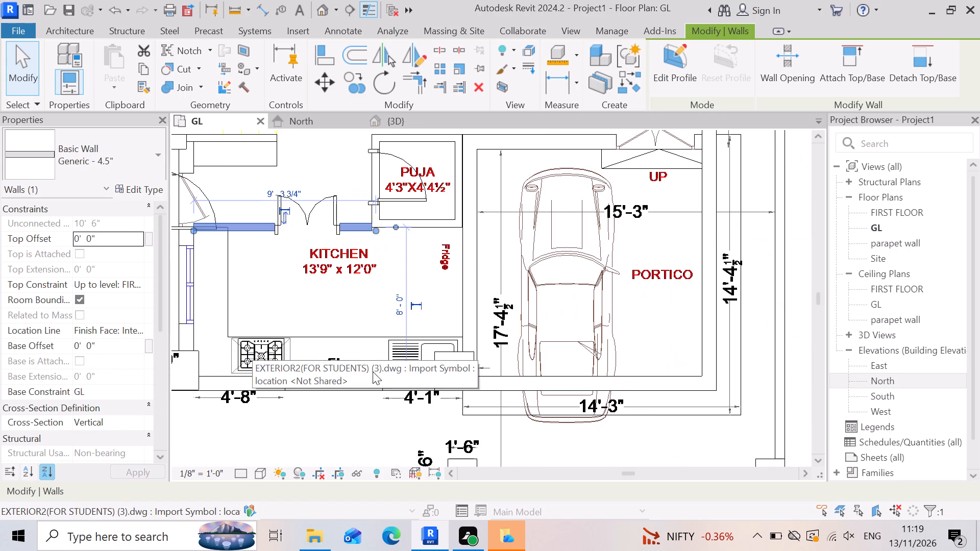
scroll(549, 392, "down", 4)
scroll(338, 291, "up", 3)
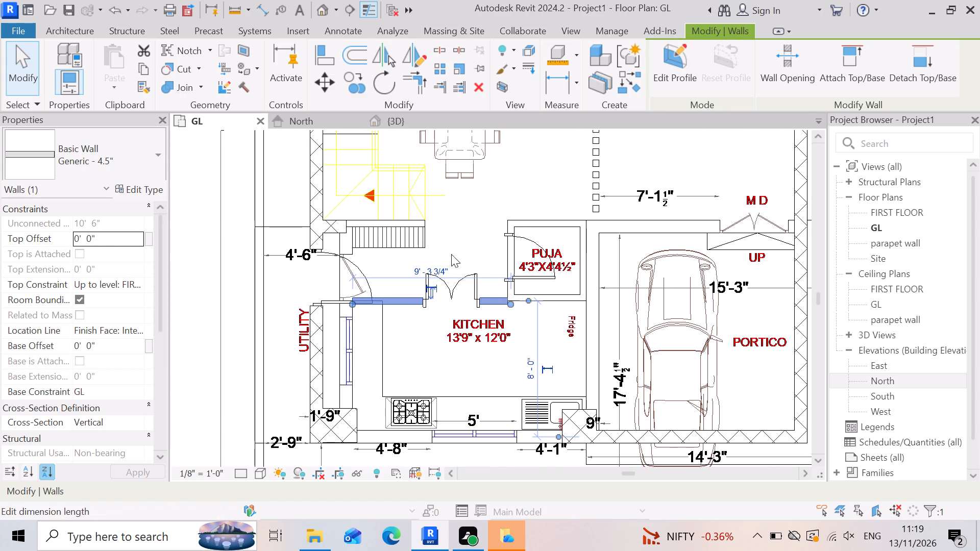
scroll(388, 232, "up", 4)
scroll(475, 303, "down", 3)
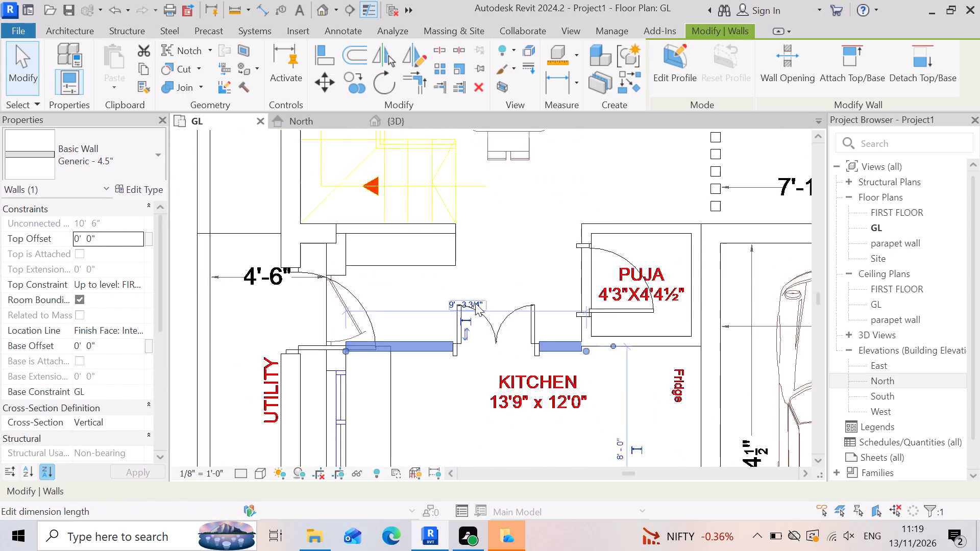
left_click(444, 335)
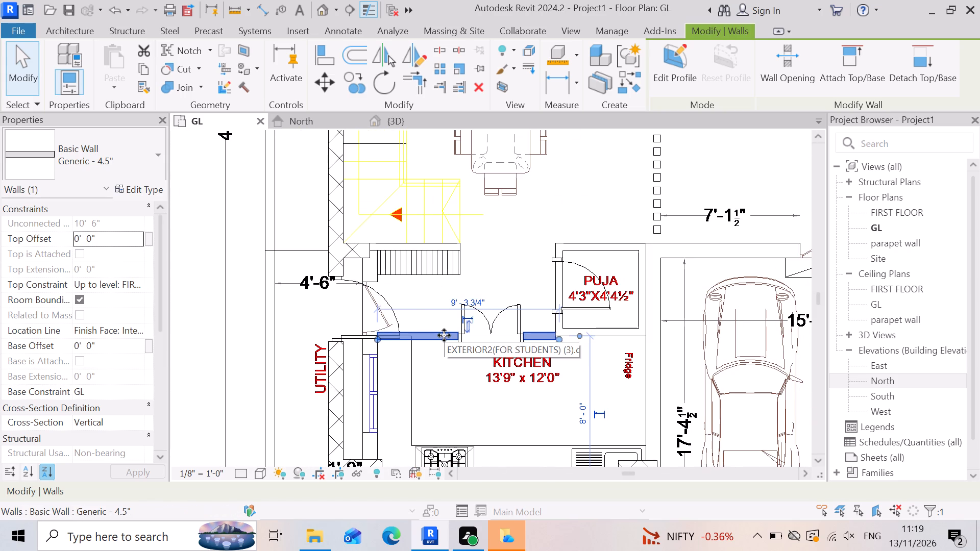
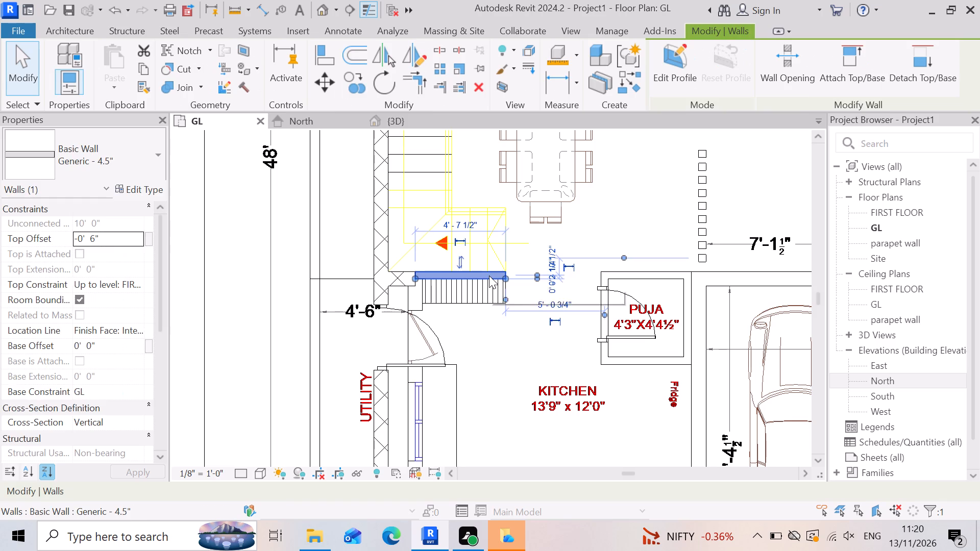
Draw a Generic - 4.5" wall about 5'-7" long from the stair-side wall's free end across to the puja room's corner.
scroll(488, 280, "up", 5)
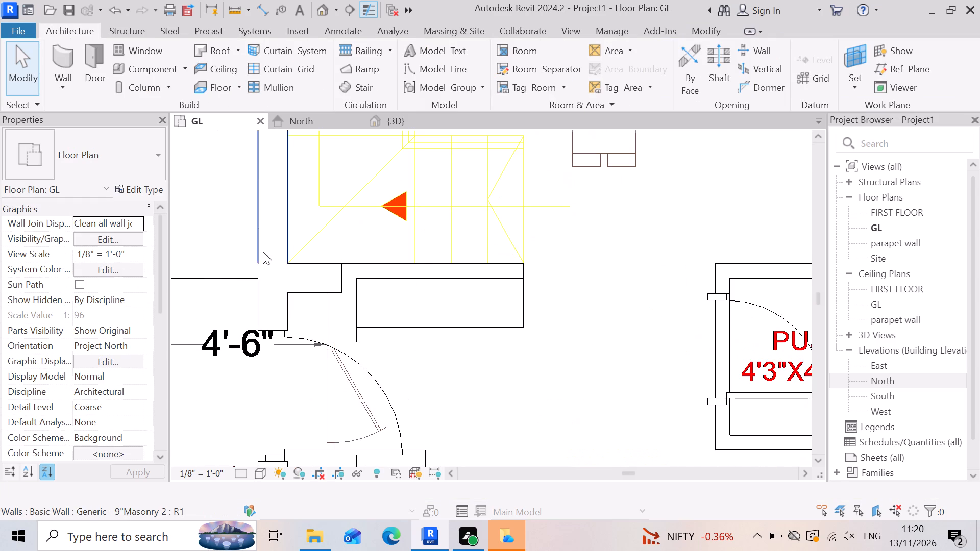
scroll(420, 286, "down", 7)
scroll(602, 297, "up", 2)
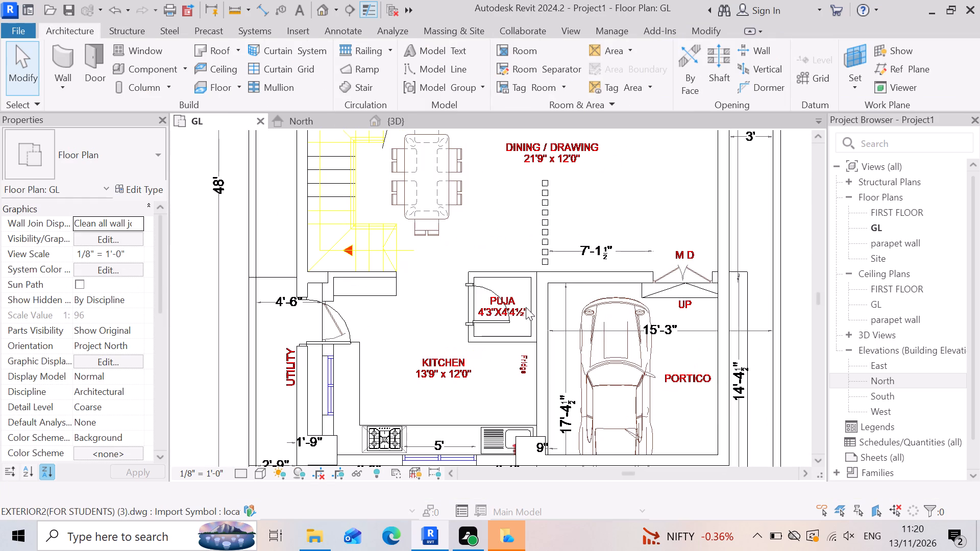
left_click(58, 55)
scroll(365, 271, "up", 2)
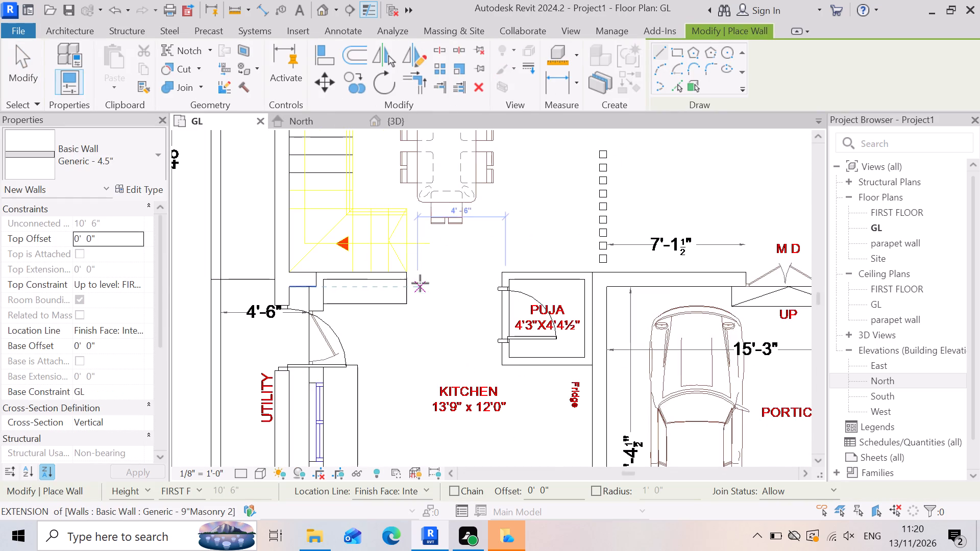
scroll(421, 283, "up", 4)
left_click(396, 274)
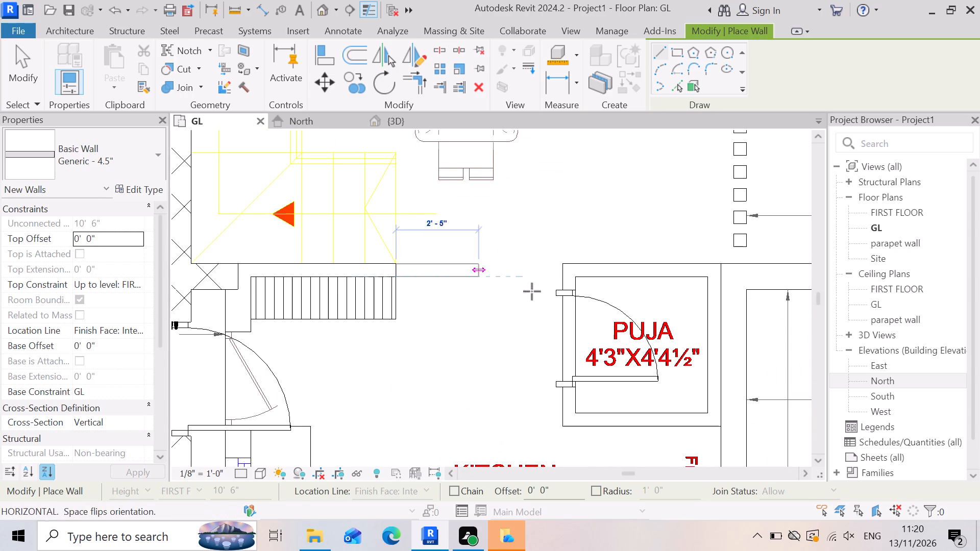
left_click(587, 278)
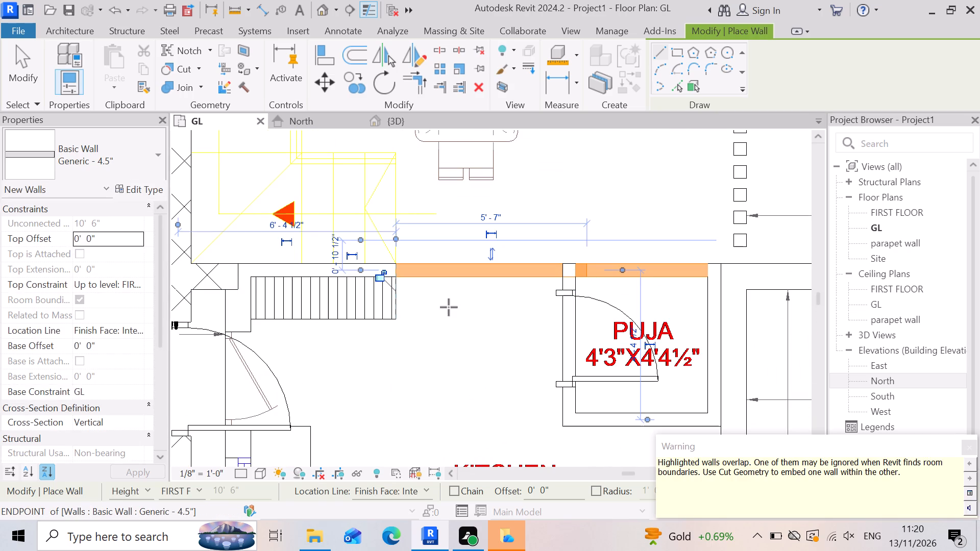
key("Escape")
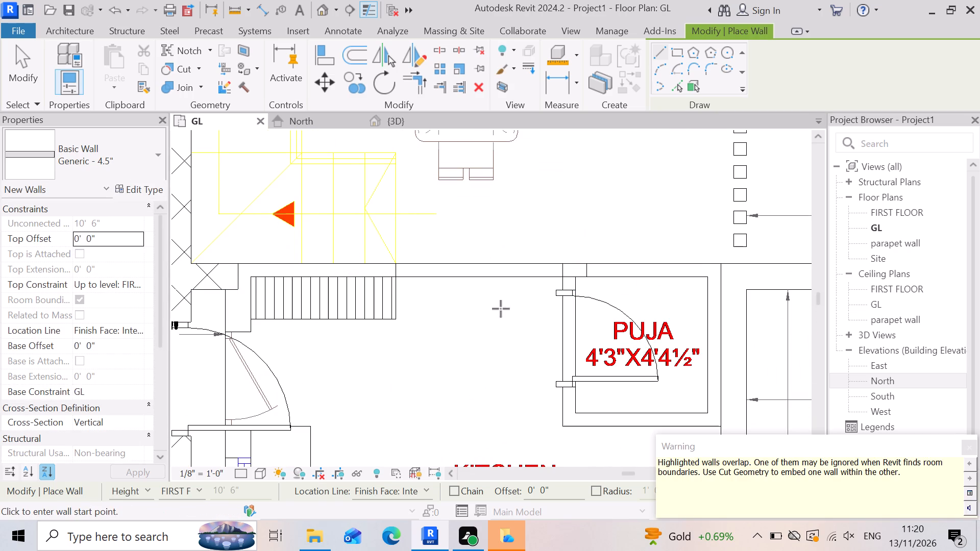
key("Escape")
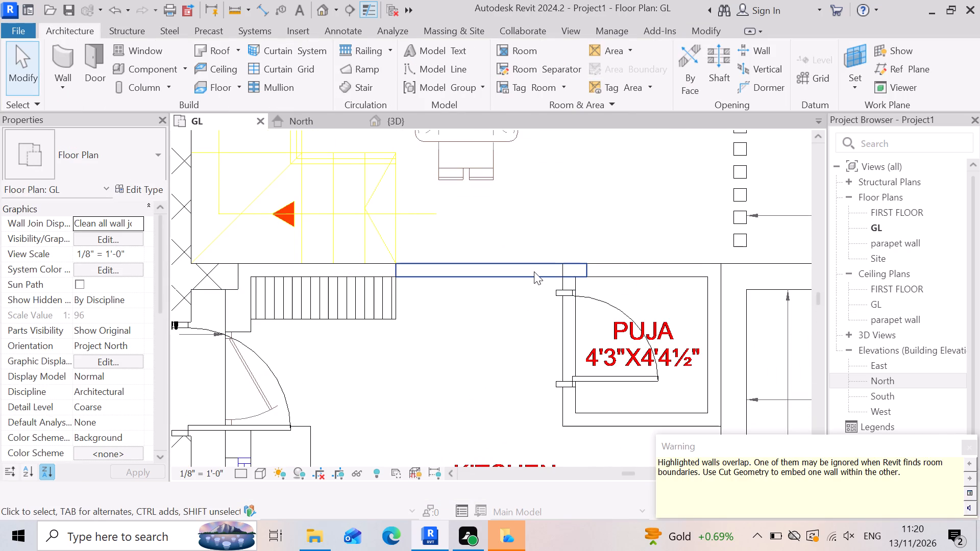
Shorten the new 4.5" wall's puja-side end to the puja room's corner, making it about 5'-0 3/4" long.
left_click(534, 271)
scroll(554, 282, "up", 5)
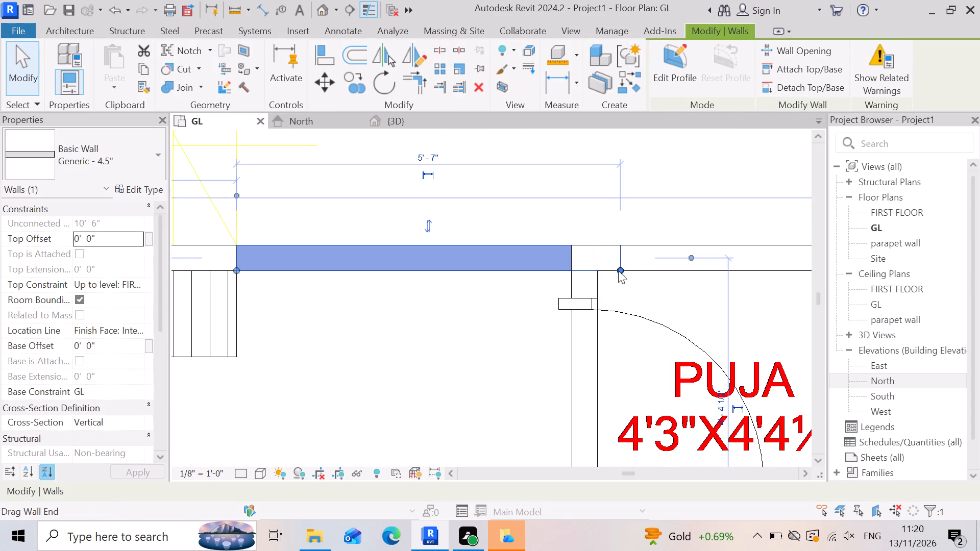
left_click_drag(619, 269, 571, 272)
left_click(571, 272)
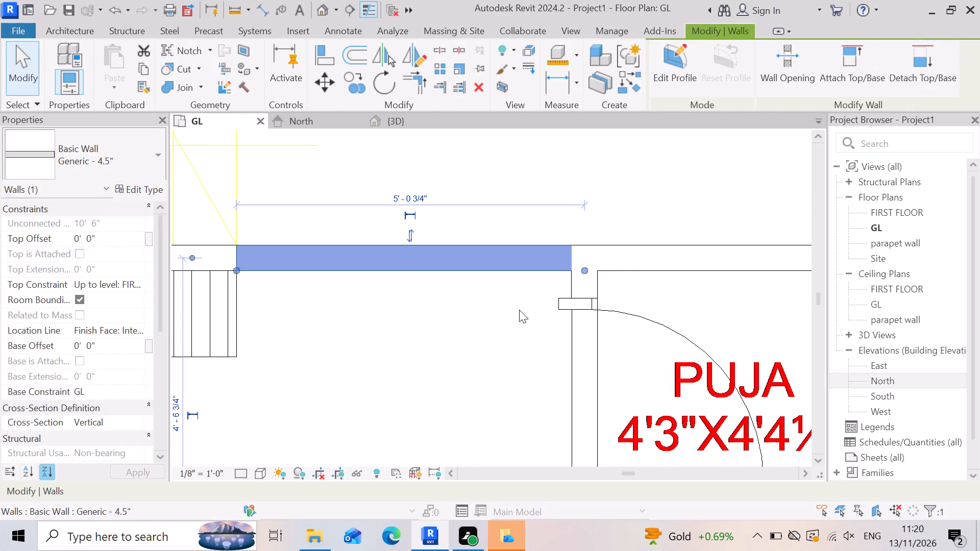
key("Escape")
Delete the two Generic - 9"Masonry 2 walls enclosing the portico's road-side front and outer side.
scroll(498, 312, "down", 12)
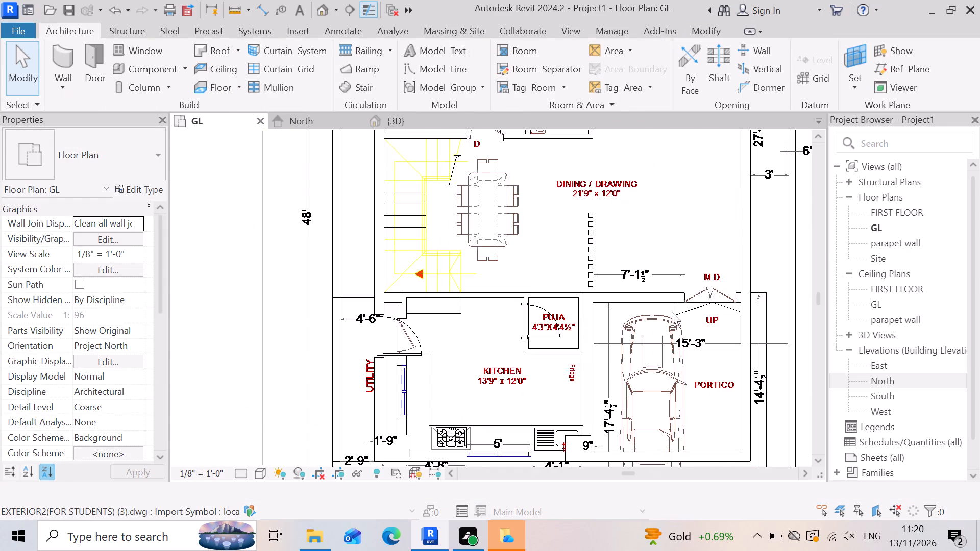
scroll(707, 318, "up", 5)
left_click(620, 291)
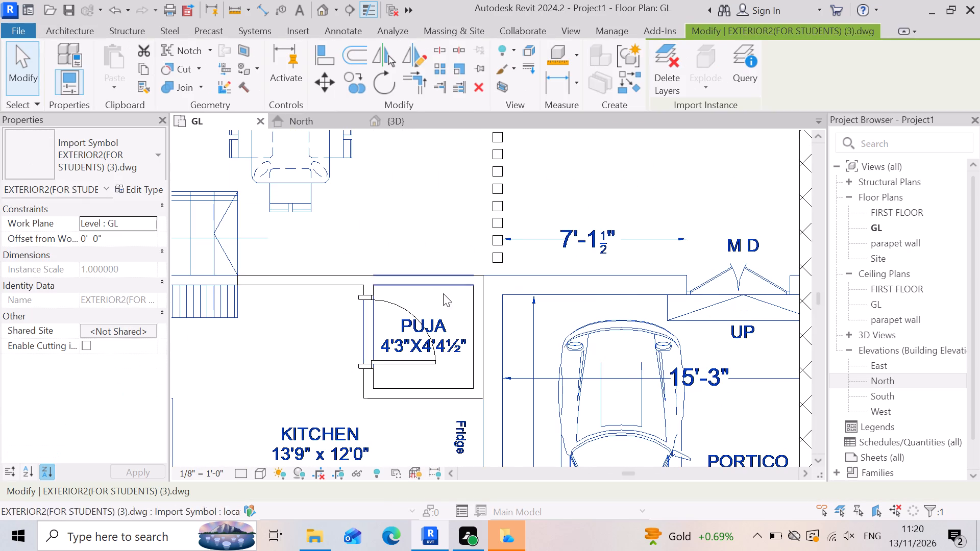
key("Escape")
scroll(480, 287, "down", 5)
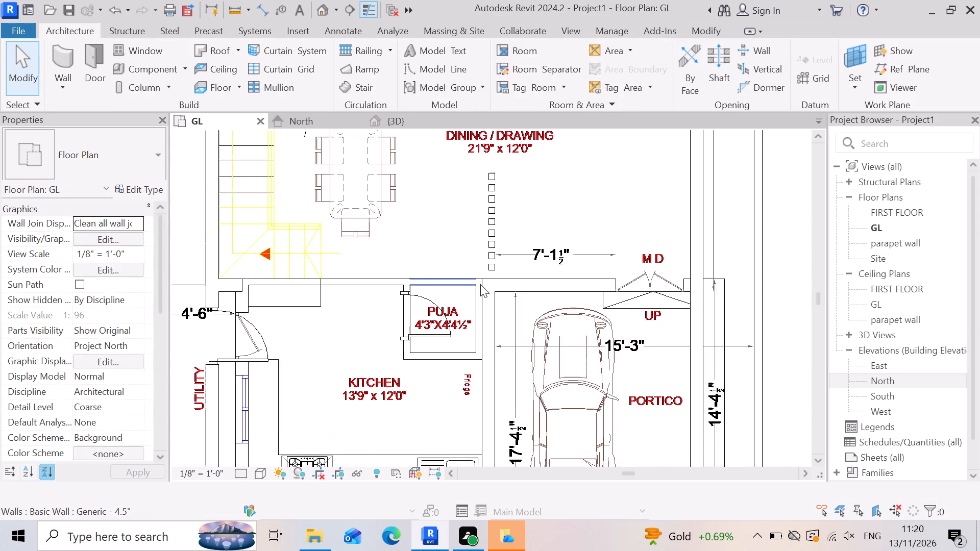
scroll(480, 284, "down", 1)
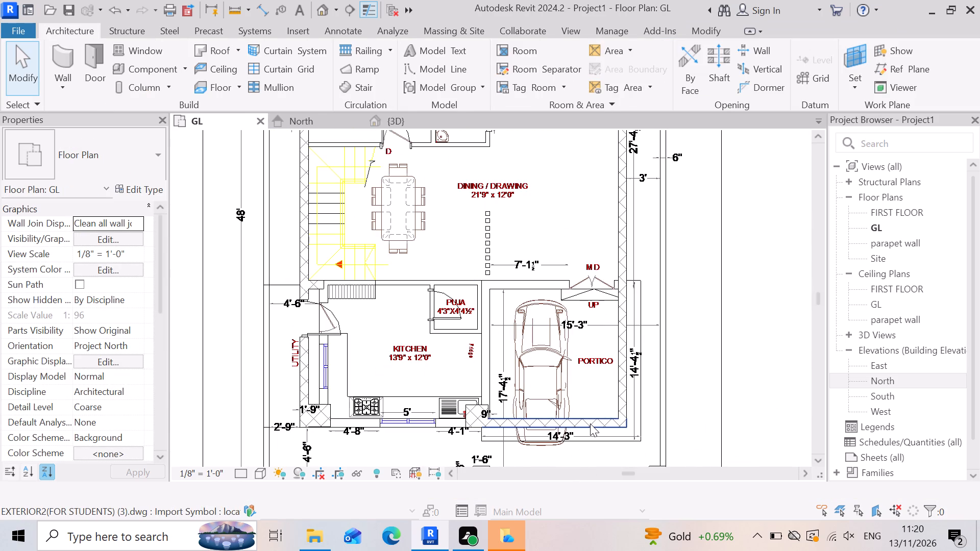
left_click(590, 423)
key("Delete")
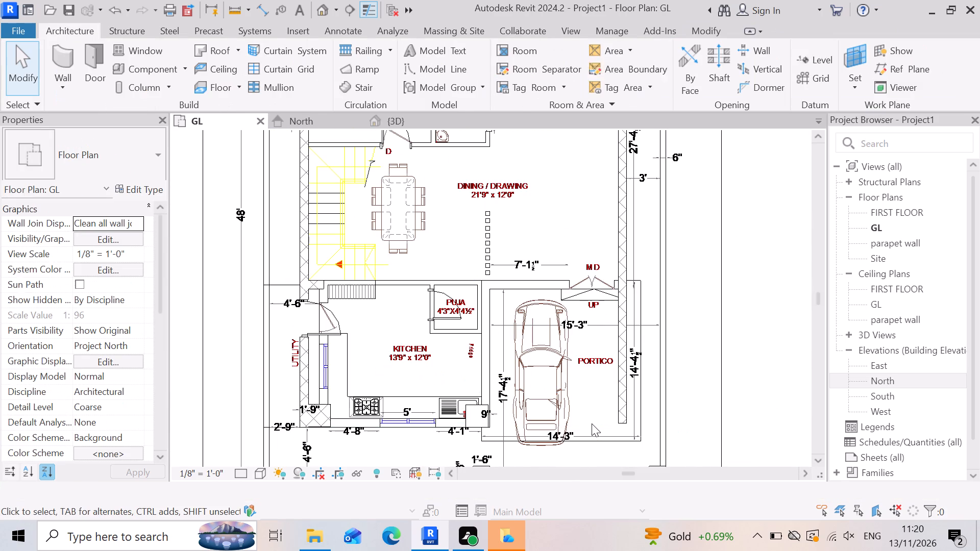
scroll(327, 449, "up", 3)
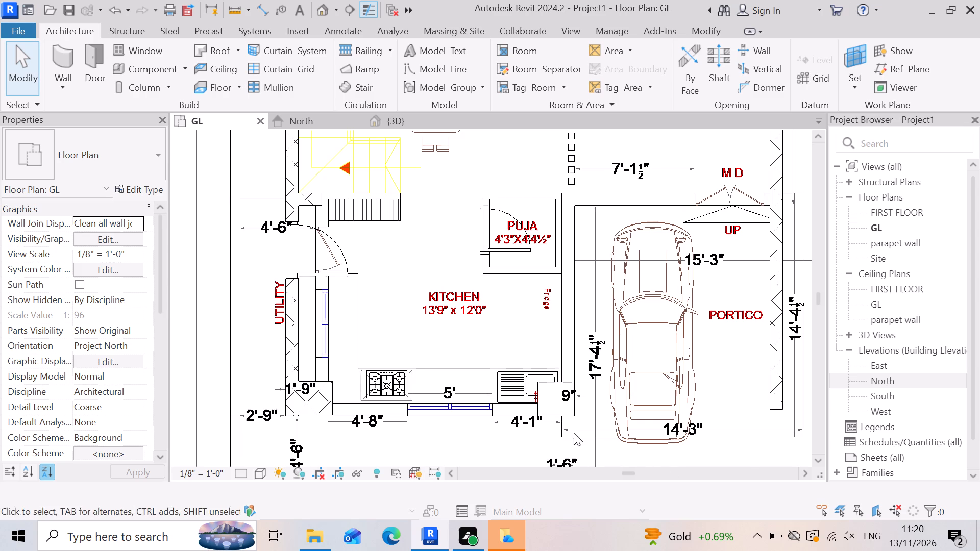
scroll(573, 432, "down", 3)
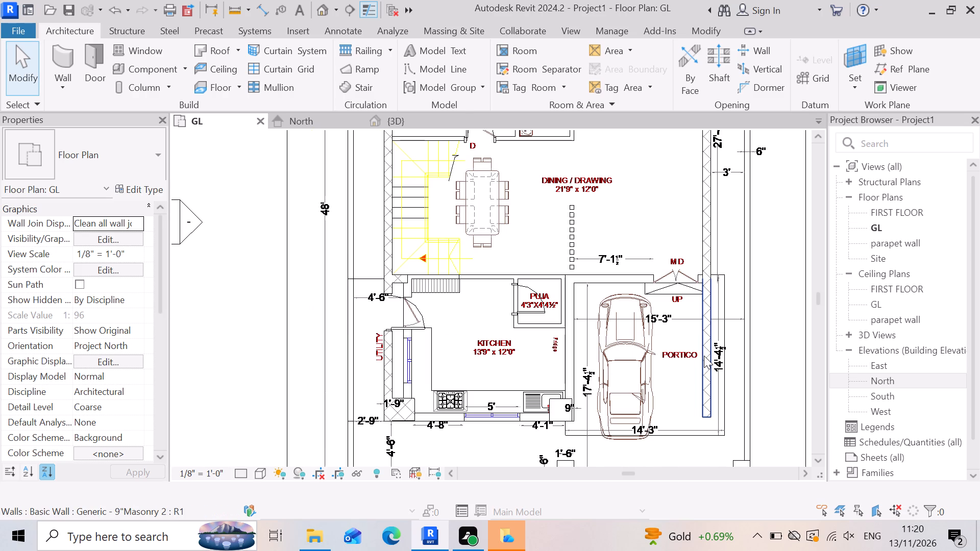
left_click(704, 356)
key("Delete")
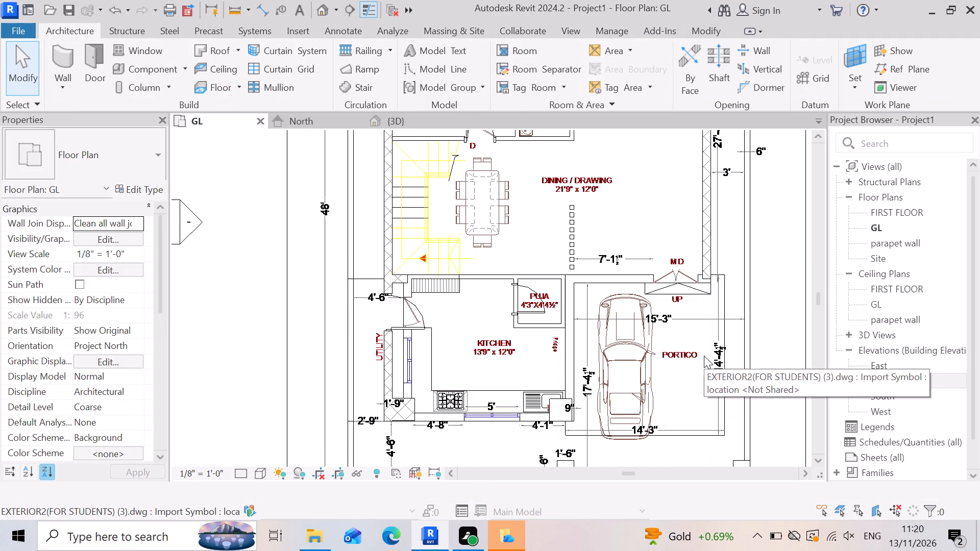
Extend the dining room's outer 9" masonry wall to the portico-side face of the main-door wall line.
scroll(715, 284, "up", 6)
left_click(701, 285)
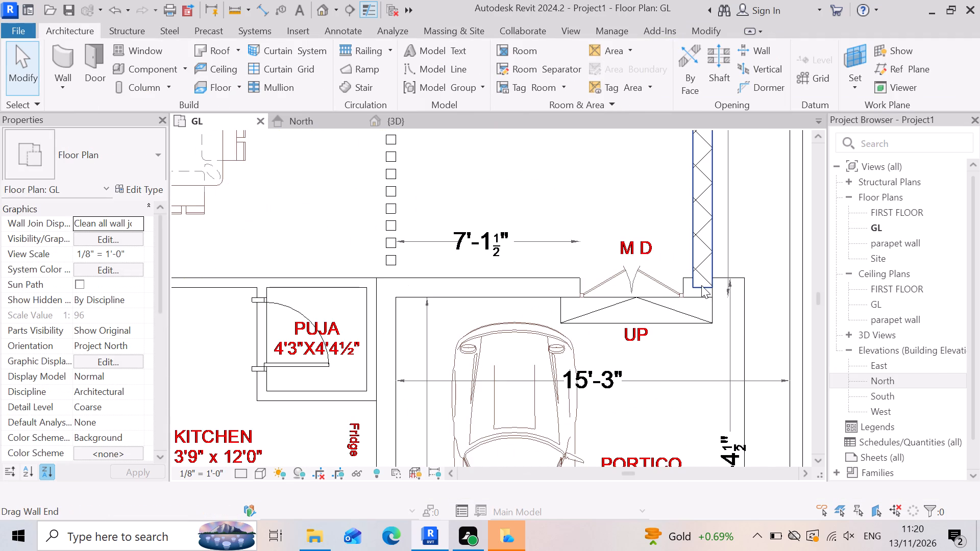
left_click_drag(693, 283, 696, 295)
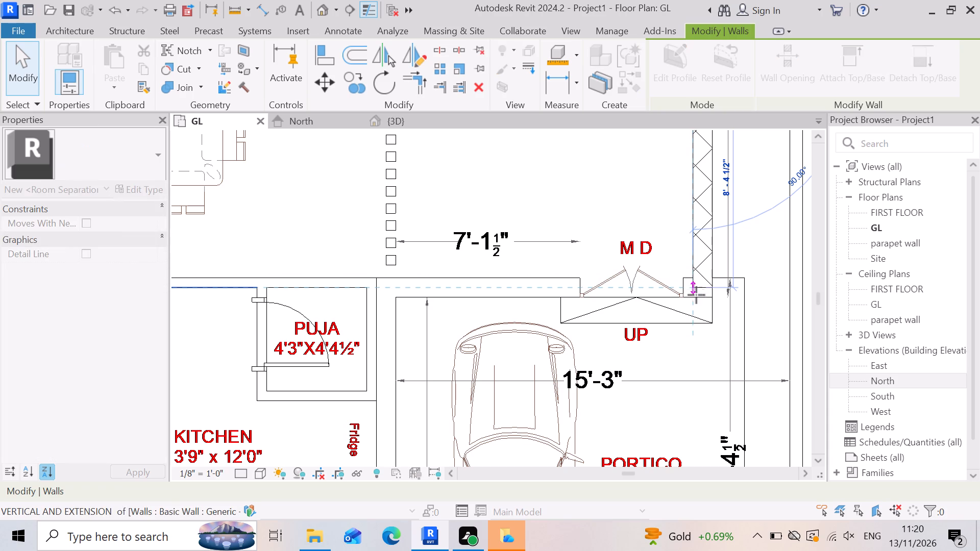
left_click_drag(696, 295, 697, 297)
left_click(694, 367)
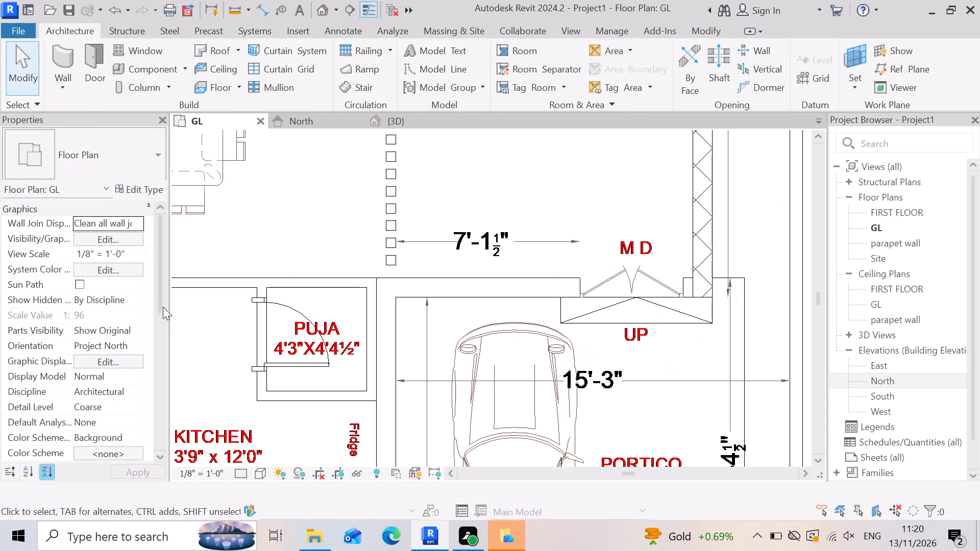
Draw a Generic - 9"Masonry 2 wall about 12'-3" long along the main-door line, from the outer wall to the puja room's wall.
left_click(52, 52)
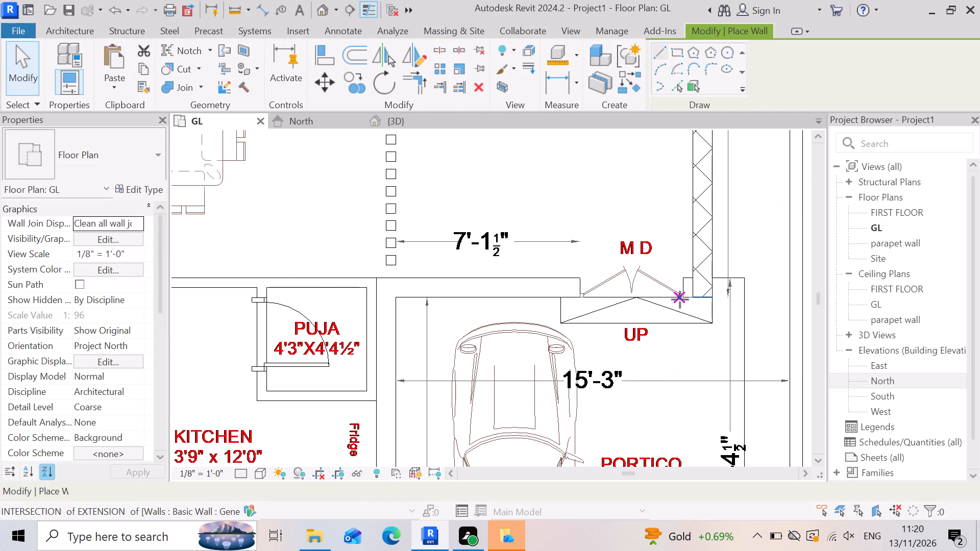
left_click(155, 159)
left_click(100, 477)
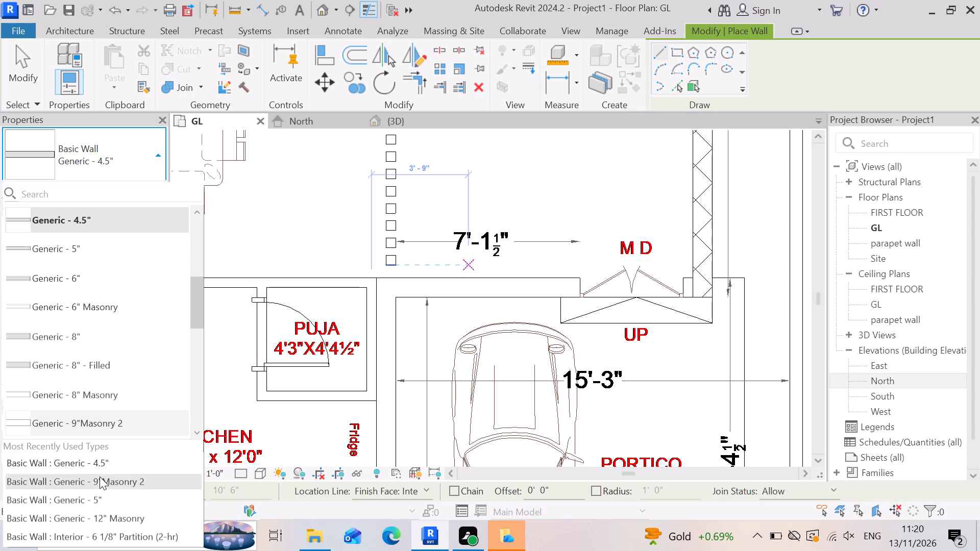
left_click(691, 296)
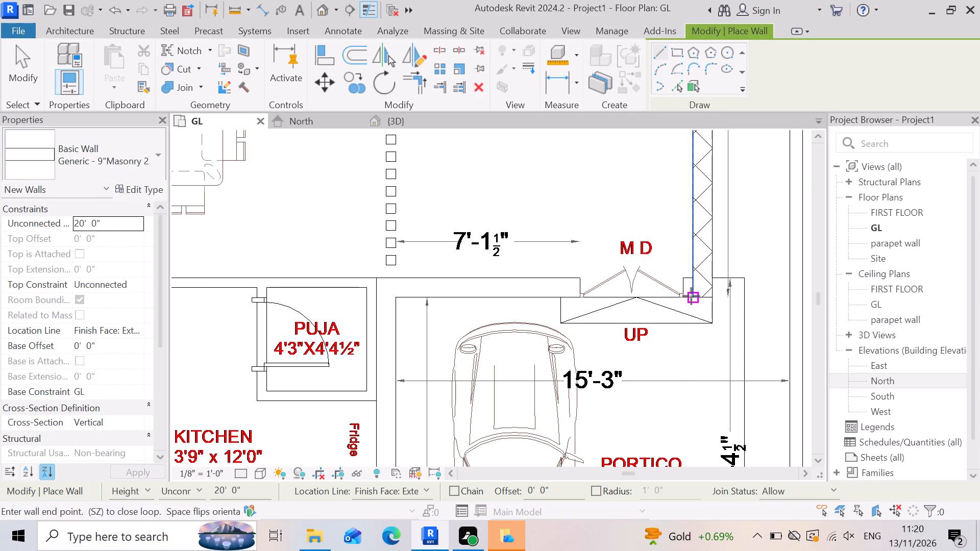
left_click(379, 295)
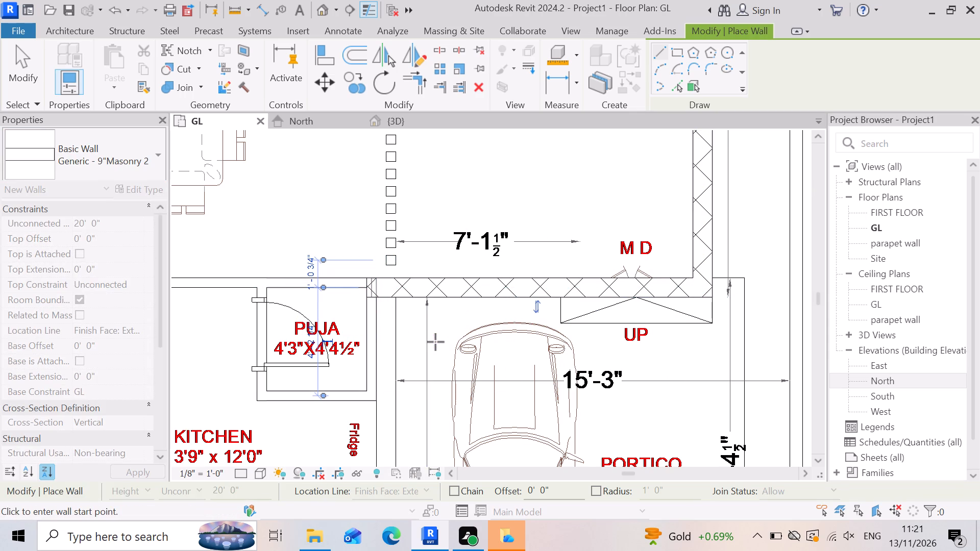
key("Escape")
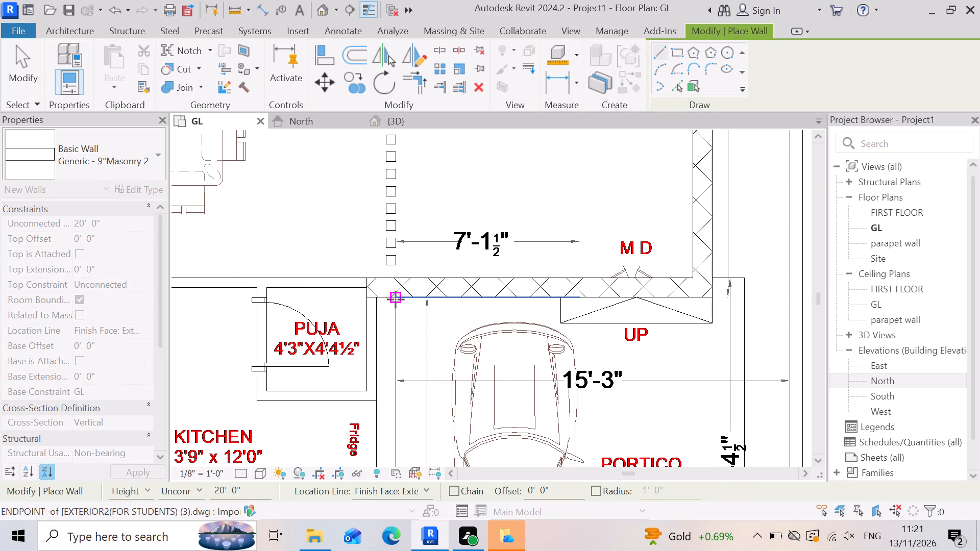
Draw a 9" masonry wall about 12'-6" long between kitchen and portico, from the main-door wall to the column beside the sink.
left_click(396, 299)
scroll(397, 300, "down", 4)
scroll(472, 346, "down", 4)
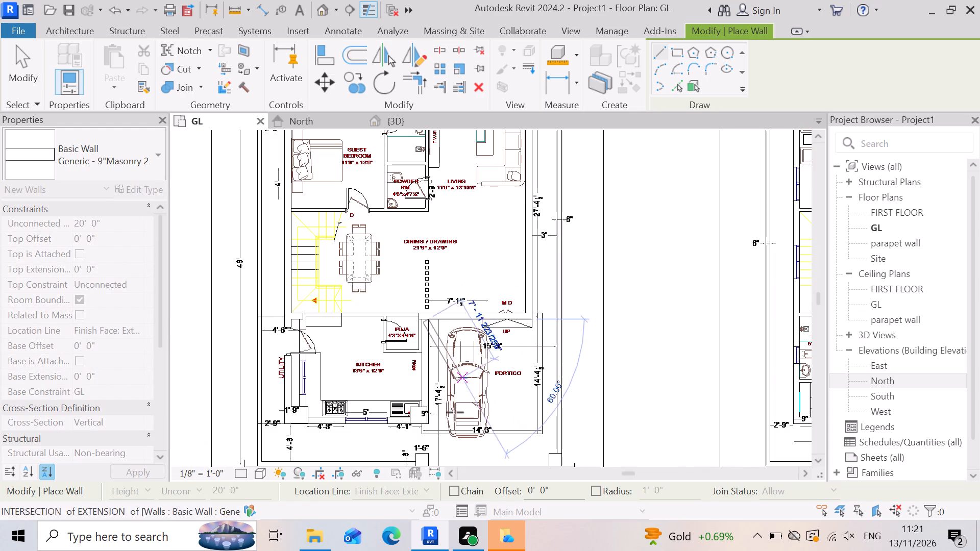
scroll(435, 438, "up", 5)
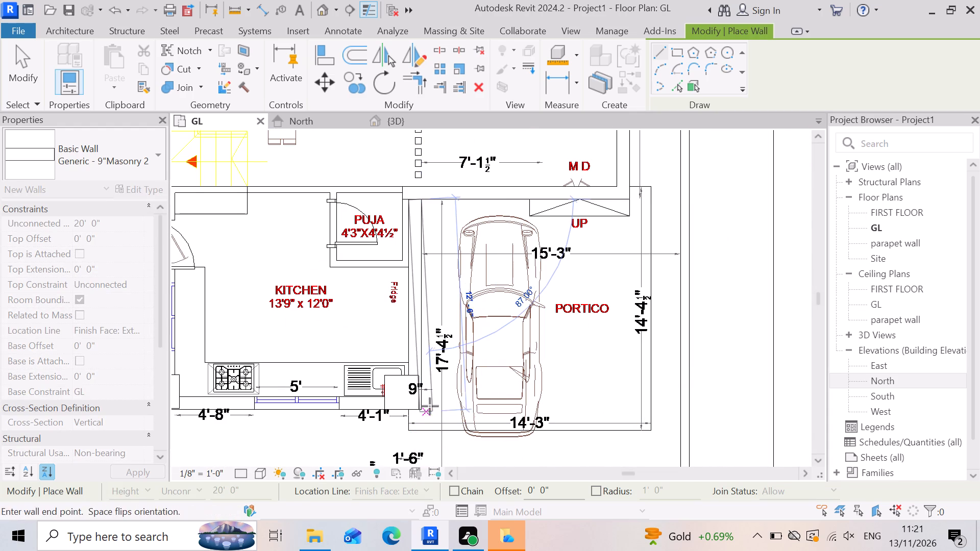
left_click(424, 411)
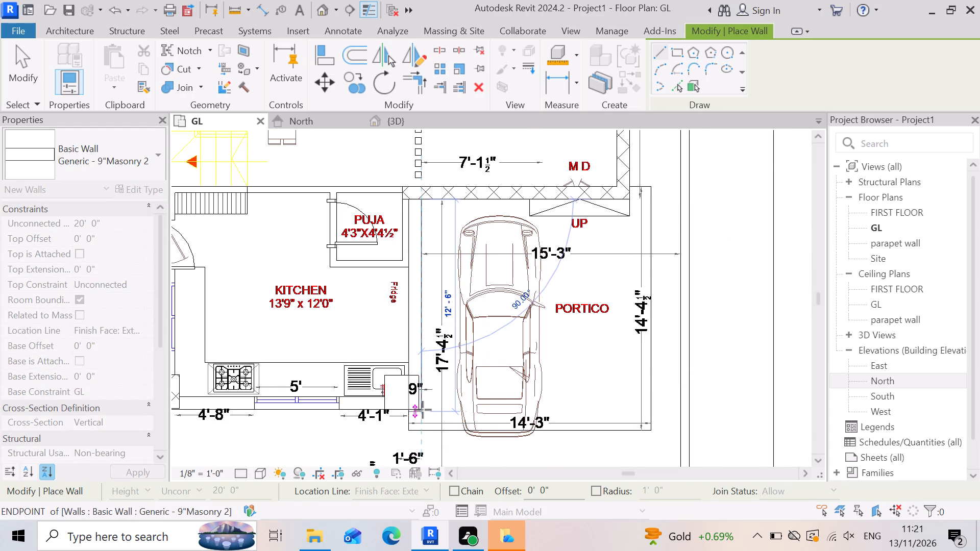
key("Escape")
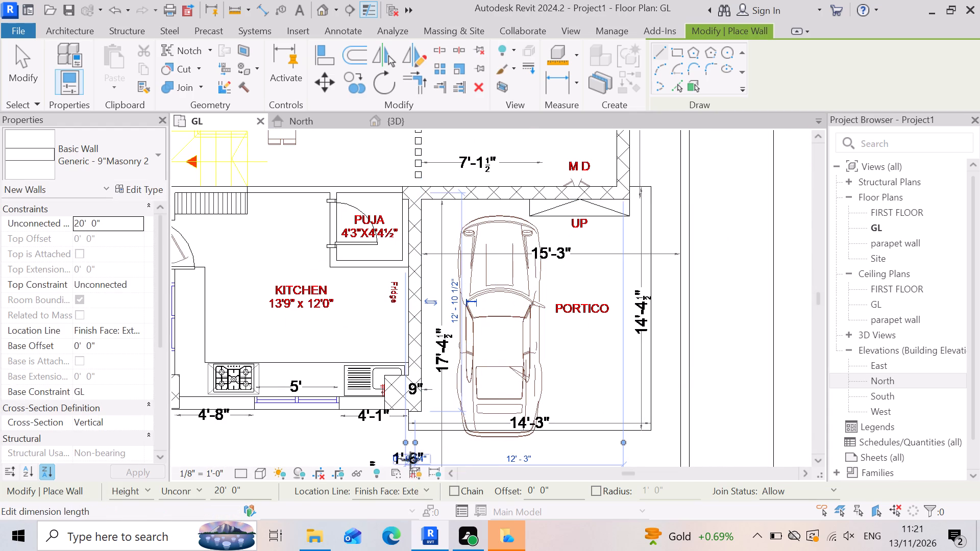
scroll(487, 397, "down", 3)
key("Escape")
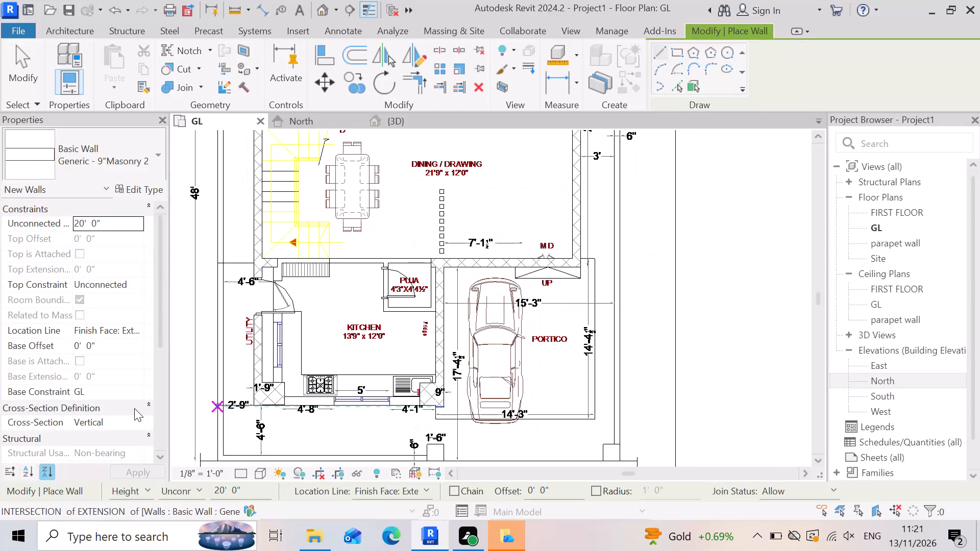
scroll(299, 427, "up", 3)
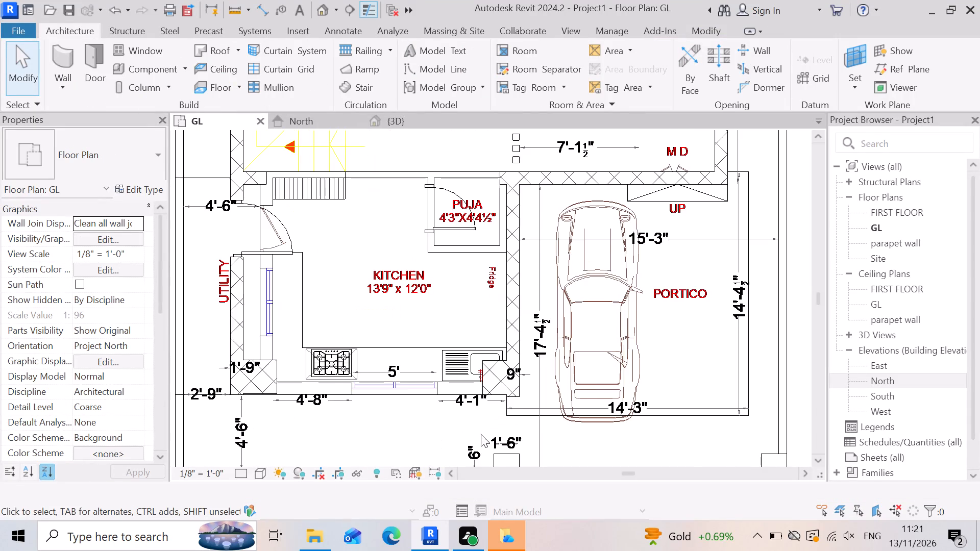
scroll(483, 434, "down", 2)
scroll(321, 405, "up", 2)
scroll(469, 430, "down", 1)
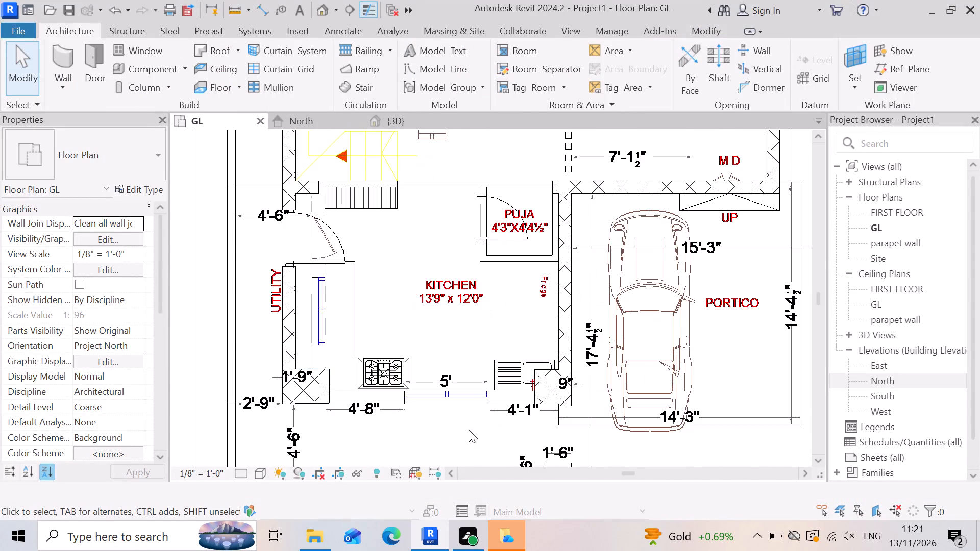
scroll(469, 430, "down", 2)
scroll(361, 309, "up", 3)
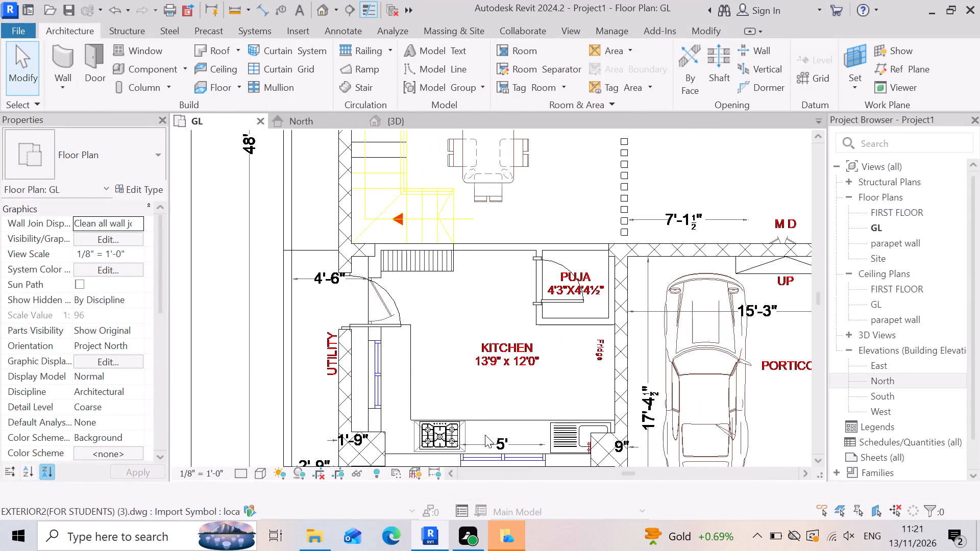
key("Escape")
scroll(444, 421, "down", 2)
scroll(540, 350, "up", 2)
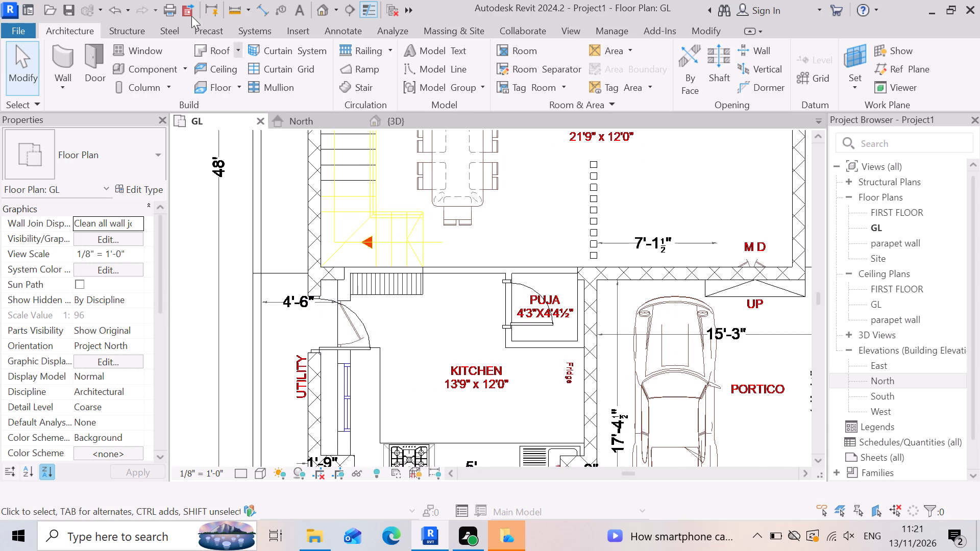
Draw a Generic - 9"Masonry 2 wall straight across the kitchen, from the utility-side wall to the wall between kitchen and portico.
left_click(63, 58)
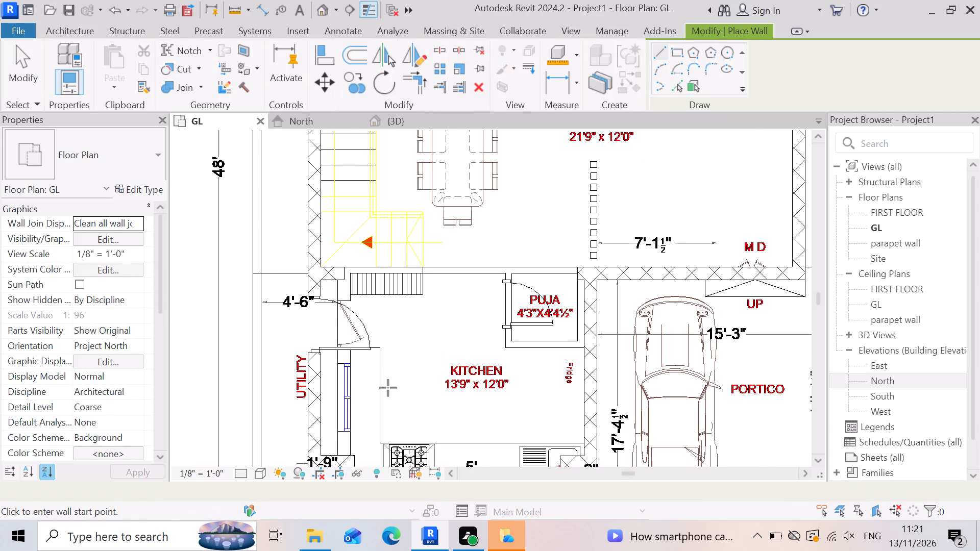
scroll(355, 398, "up", 4)
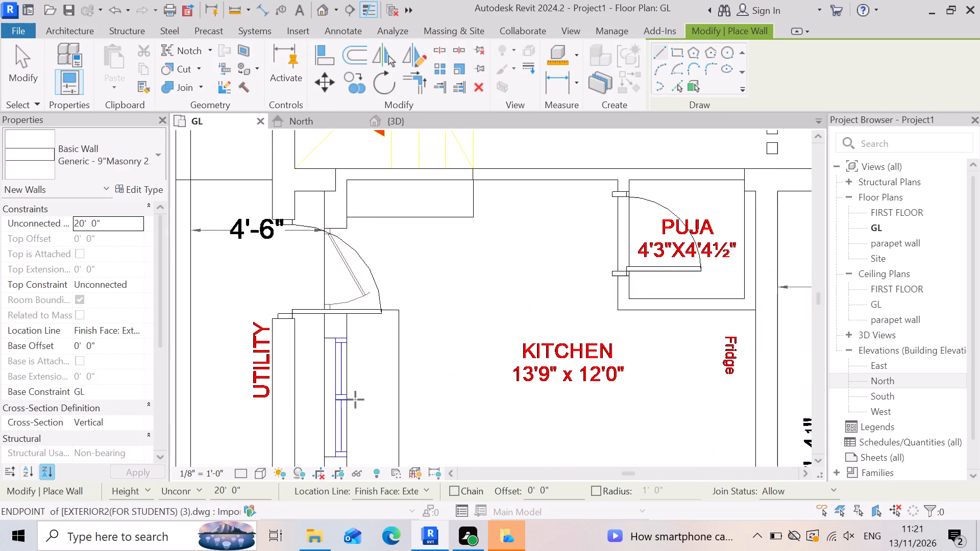
left_click(296, 404)
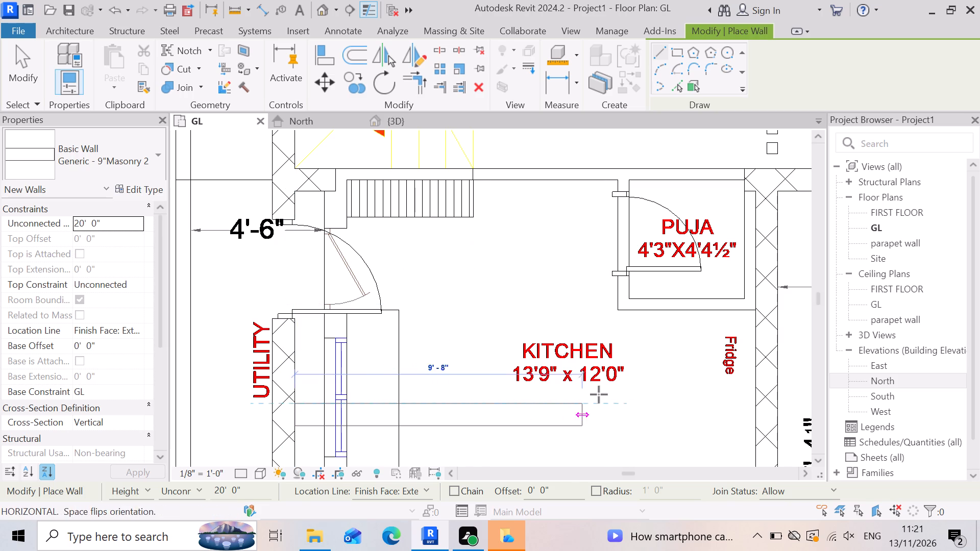
left_click(756, 400)
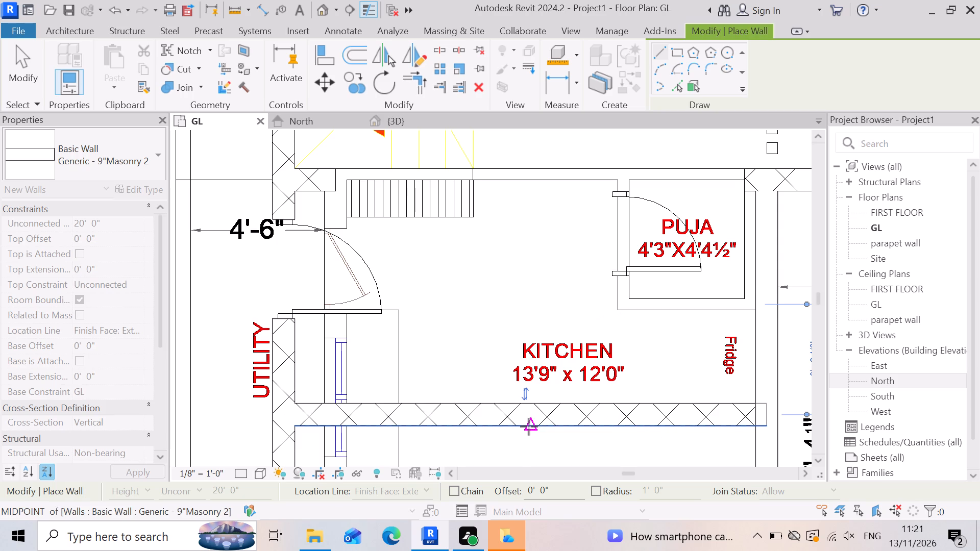
key("Escape")
scroll(570, 394, "down", 6)
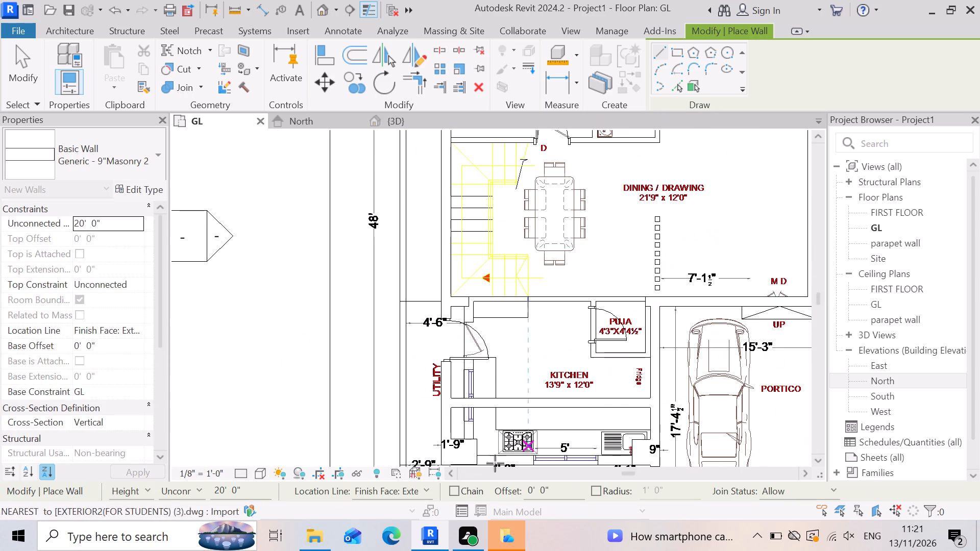
key("Escape")
In the 3D view, constrain the new cross-kitchen wall's top up to level FIRST FLOOR with a top offset of -6".
scroll(522, 441, "down", 2)
scroll(535, 452, "up", 3)
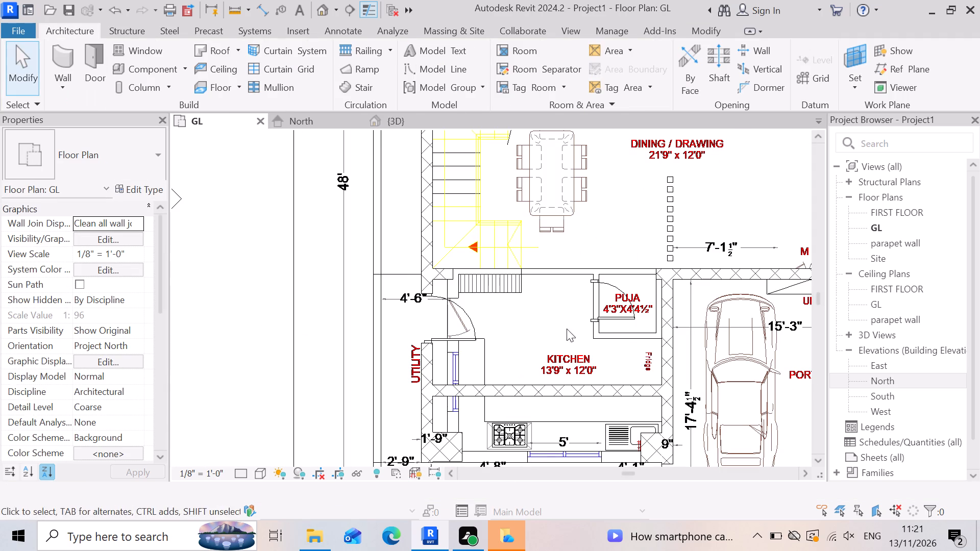
scroll(564, 274, "up", 3)
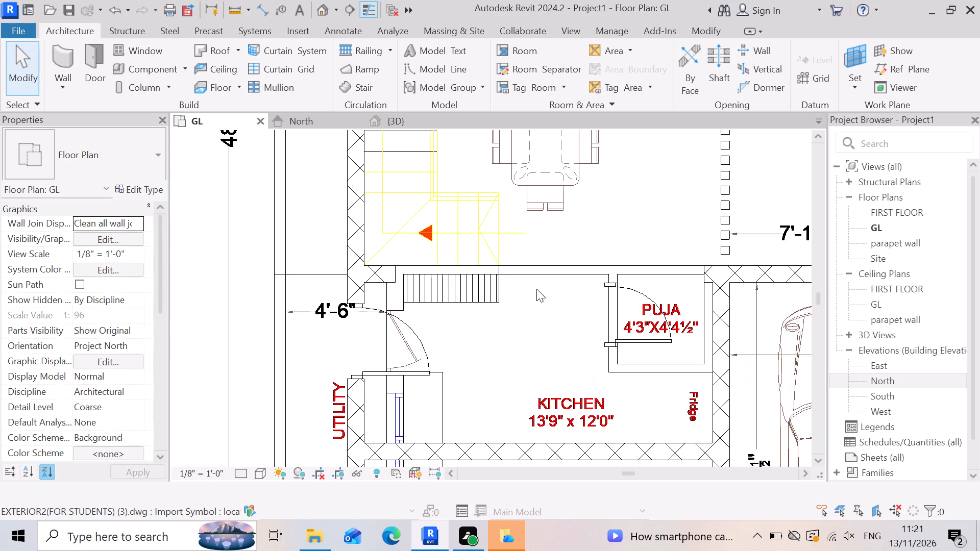
left_click(415, 123)
scroll(540, 350, "down", 6)
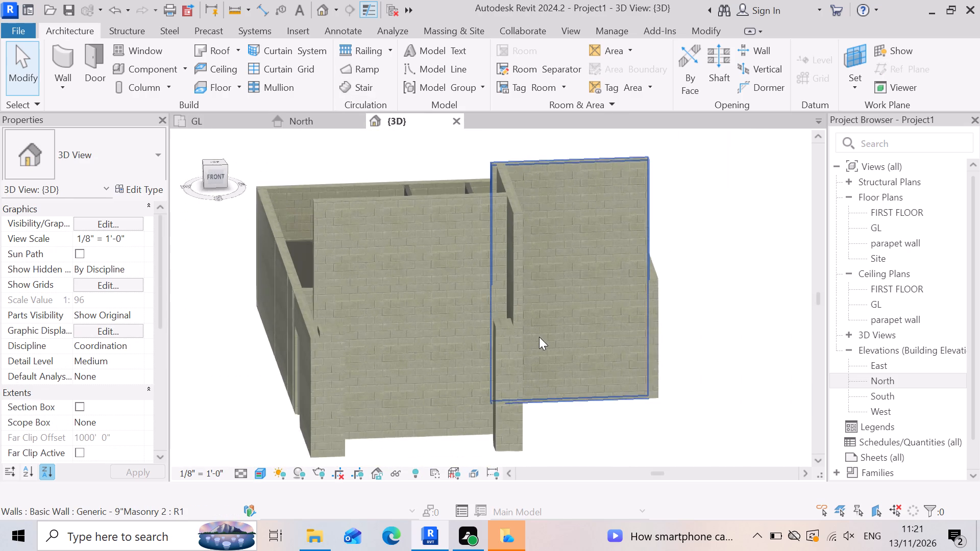
left_click(616, 397)
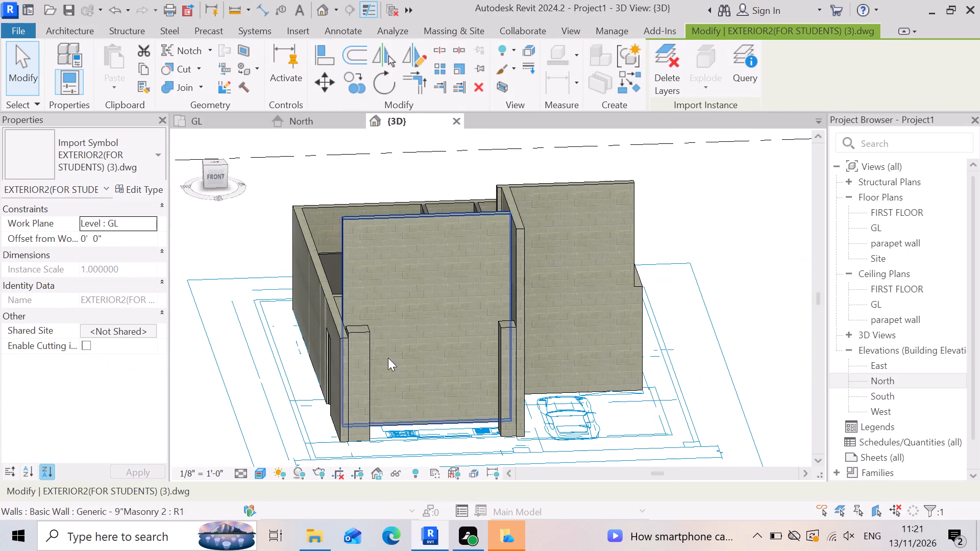
left_click(380, 319)
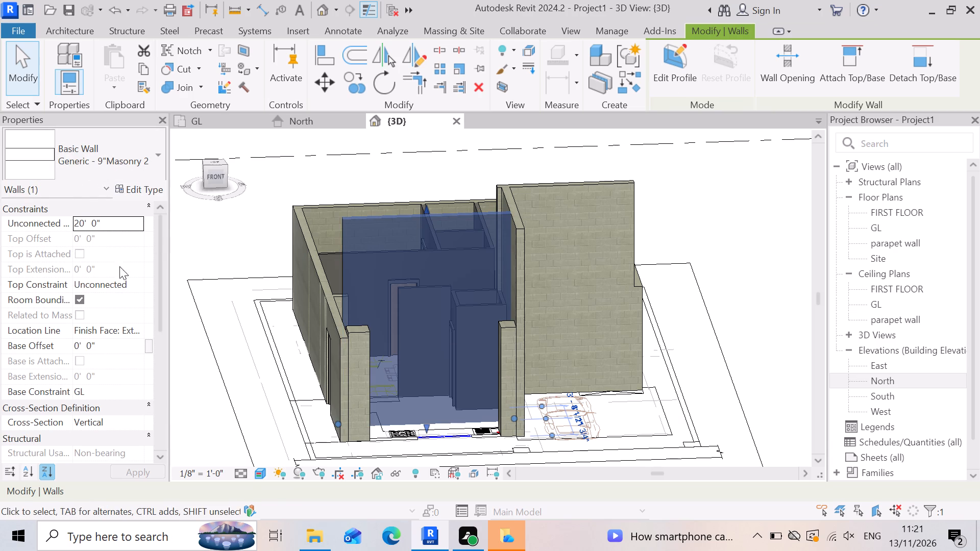
left_click(120, 291)
left_click(135, 280)
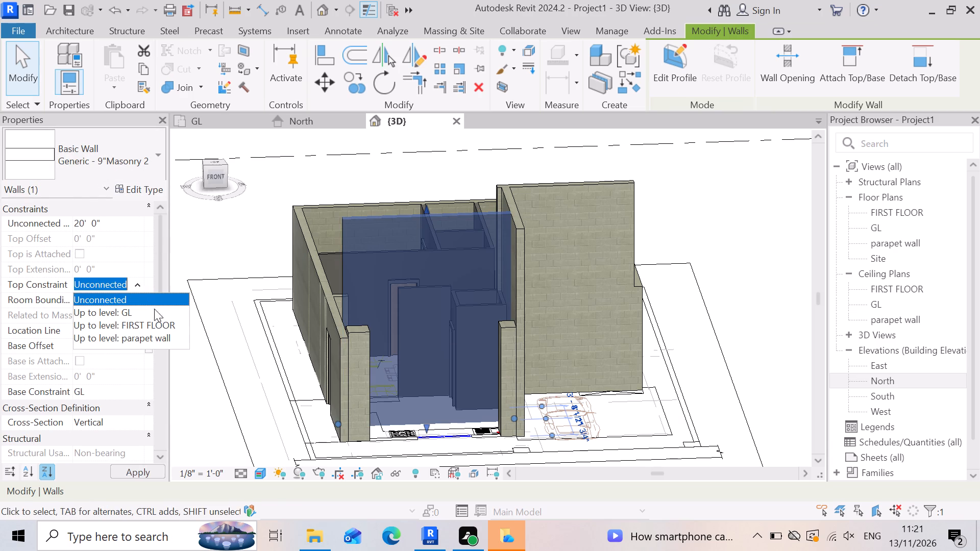
left_click(154, 328)
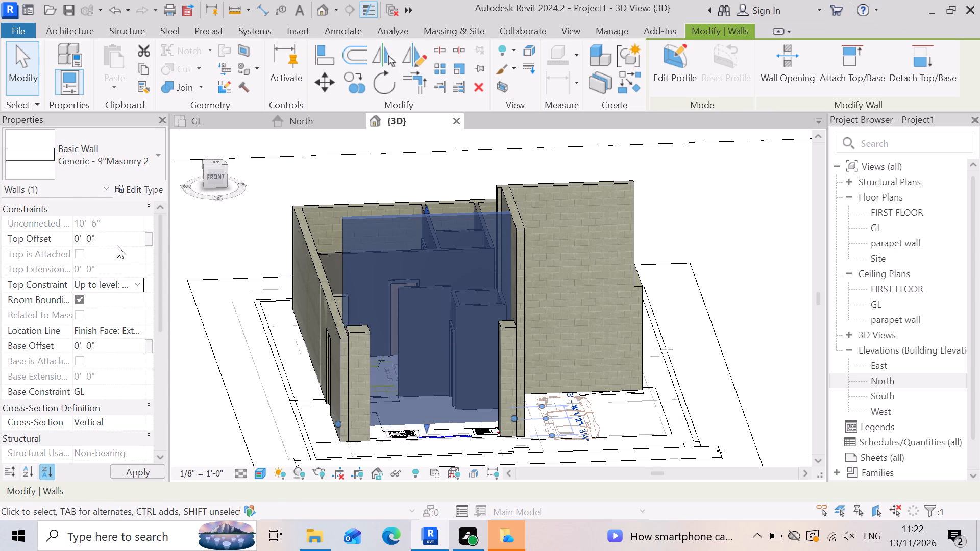
left_click(116, 244)
type("-6")
key("shift+quotedbl")
key("Return")
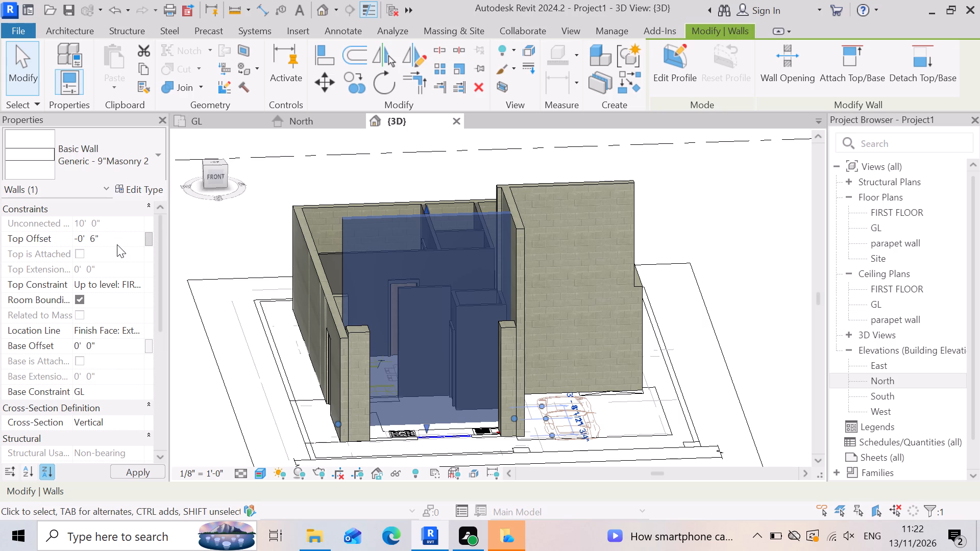
left_click(146, 480)
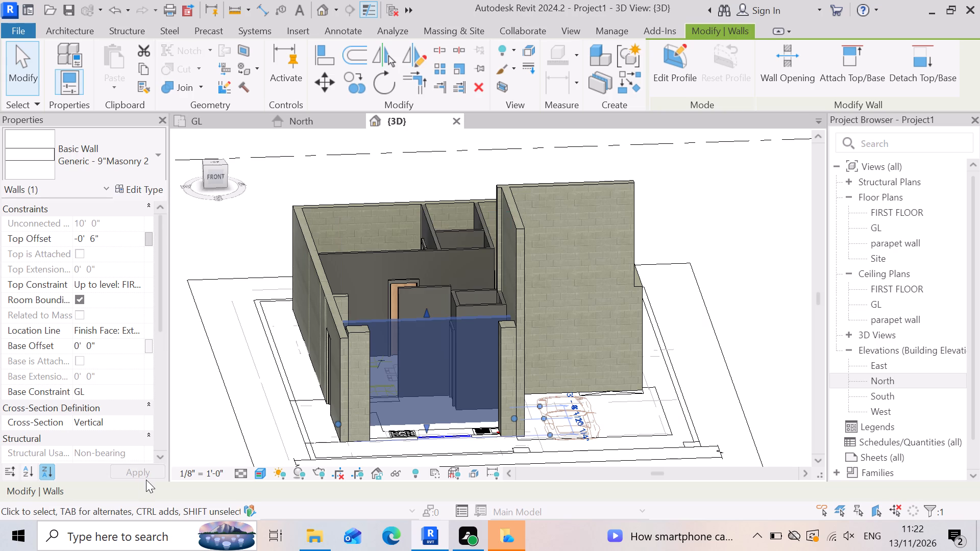
left_click(768, 424)
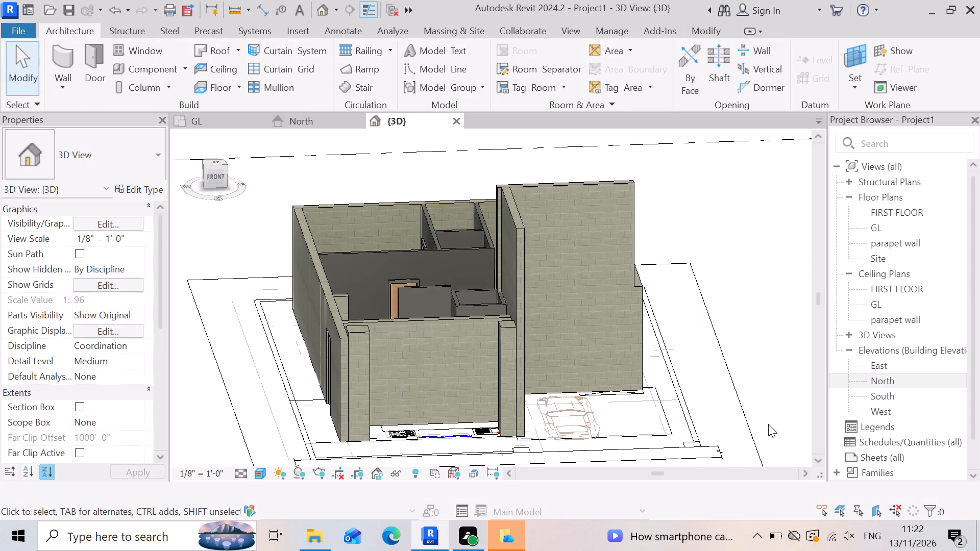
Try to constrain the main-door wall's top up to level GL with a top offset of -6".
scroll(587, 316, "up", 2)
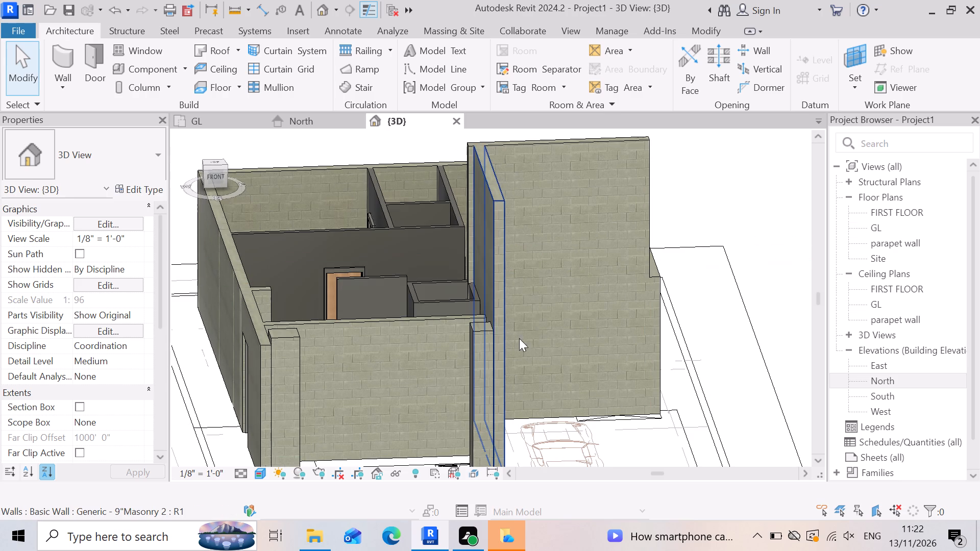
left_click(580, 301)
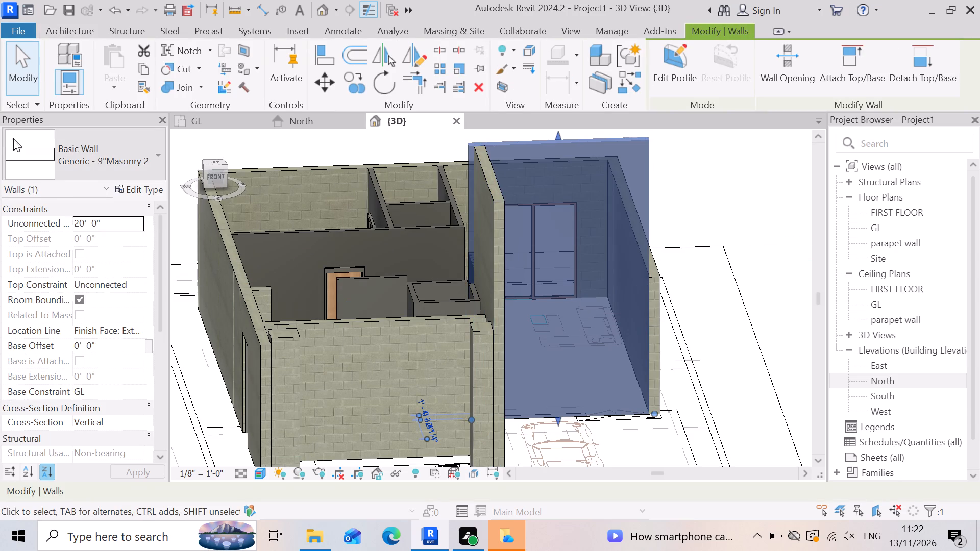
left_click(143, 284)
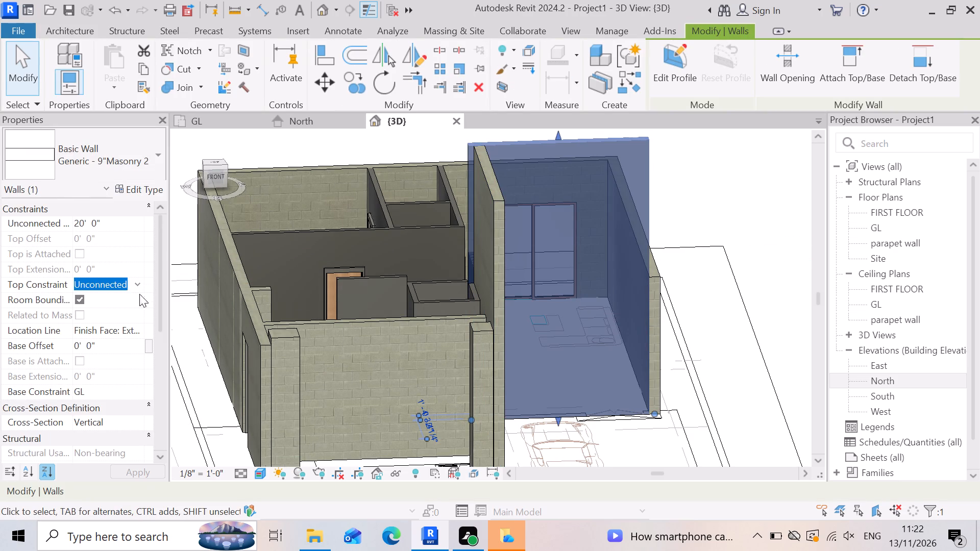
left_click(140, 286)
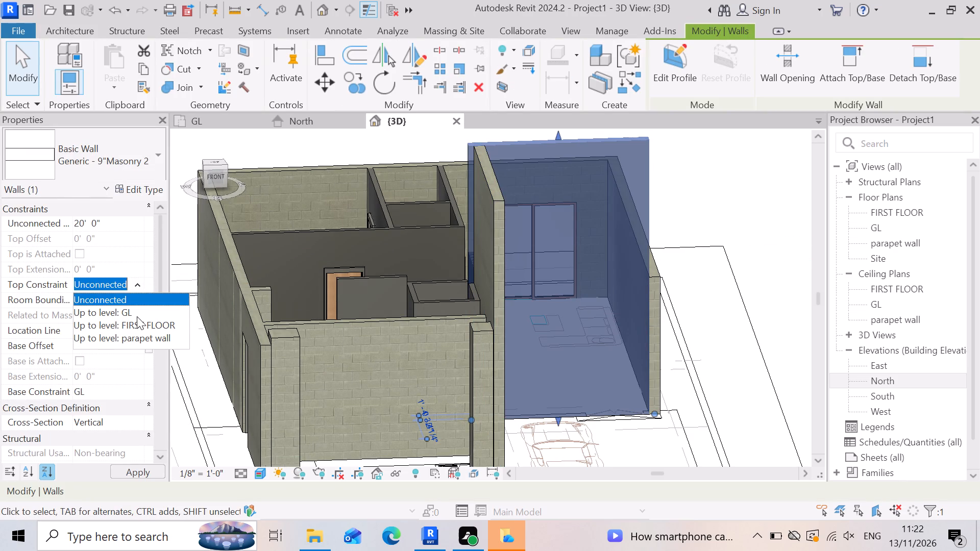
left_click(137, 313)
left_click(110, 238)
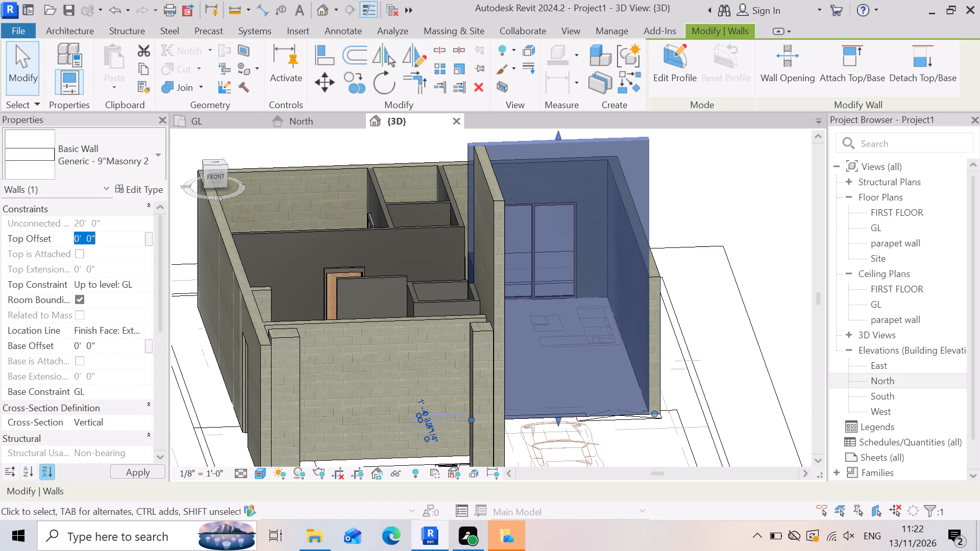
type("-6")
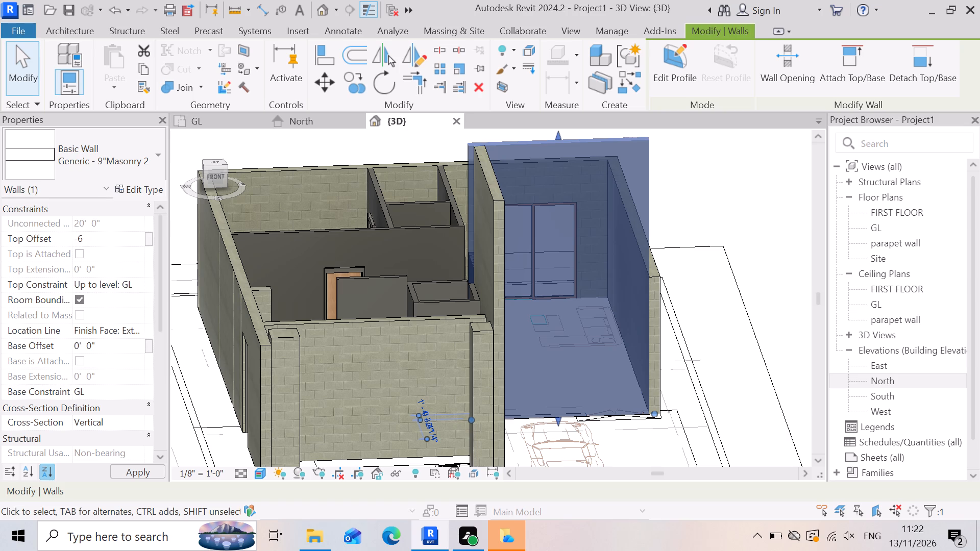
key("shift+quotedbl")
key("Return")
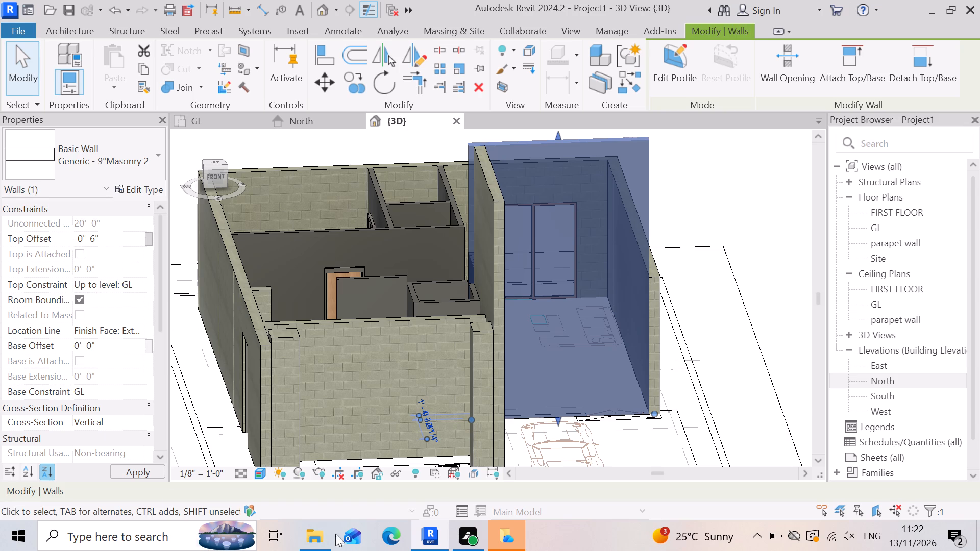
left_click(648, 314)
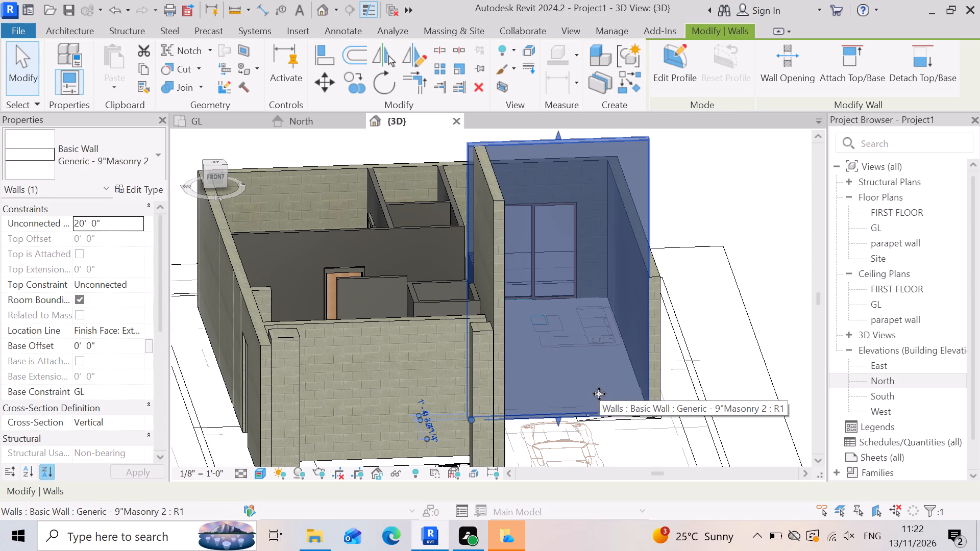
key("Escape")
Constrain the main-door wall's top up to level FIRST FLOOR with a top offset of -6".
left_click(586, 364)
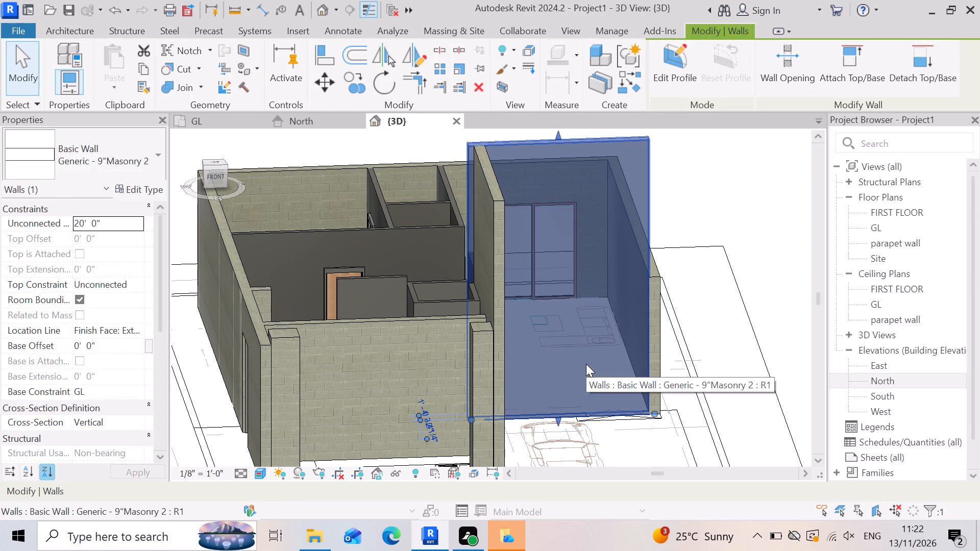
left_click(136, 288)
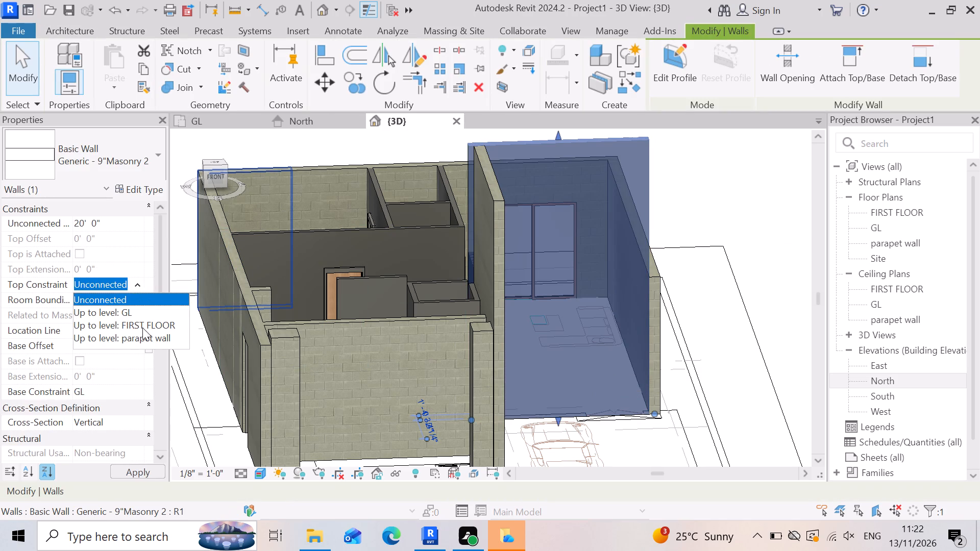
left_click(144, 325)
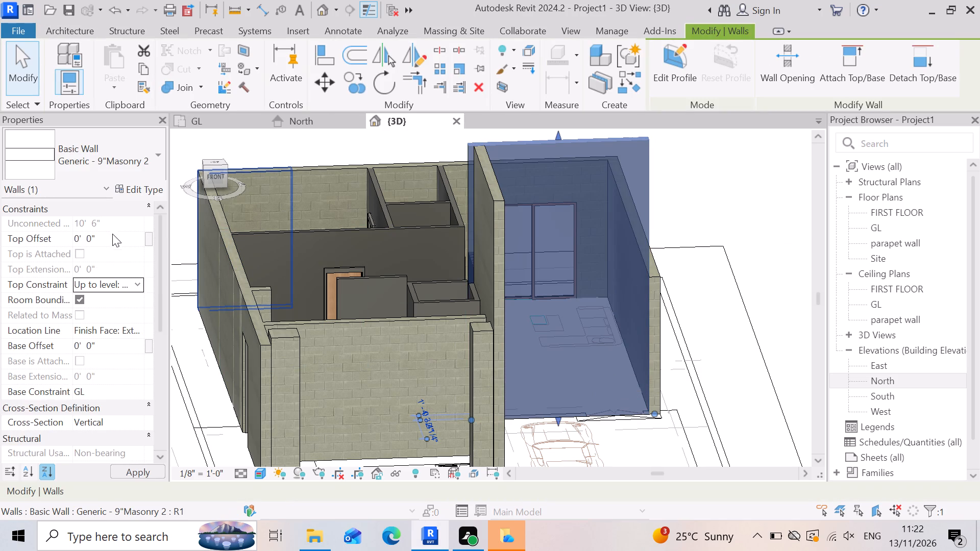
left_click(112, 234)
type("-6")
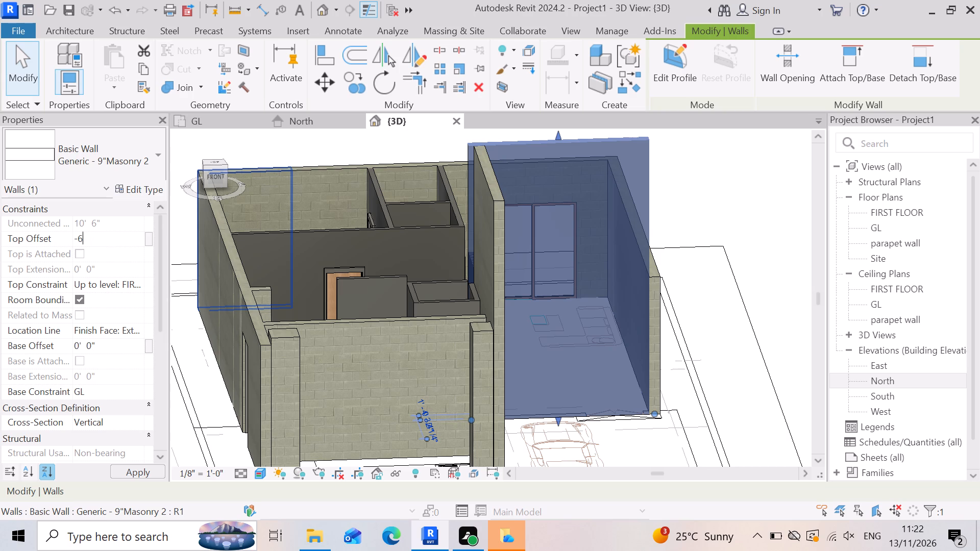
key("shift+quotedbl")
key("Return")
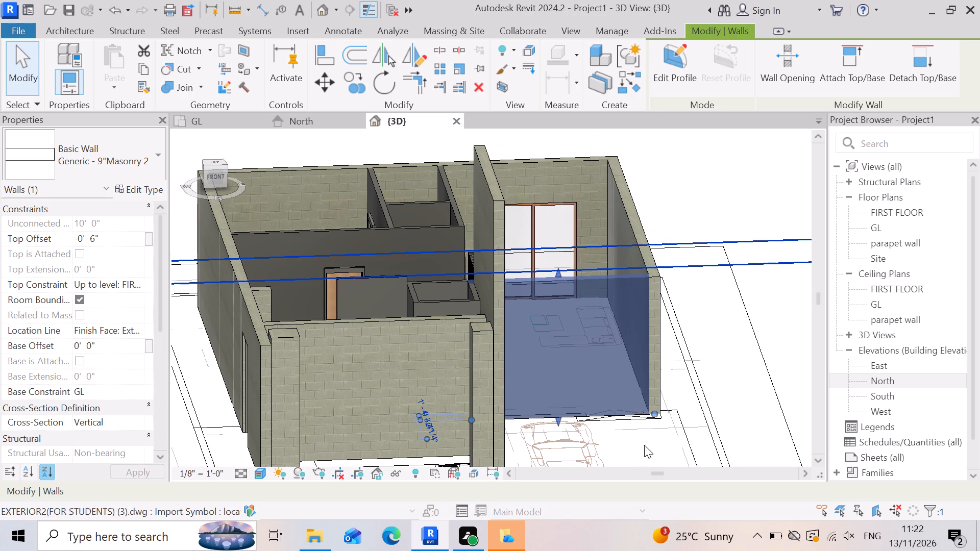
key("Escape")
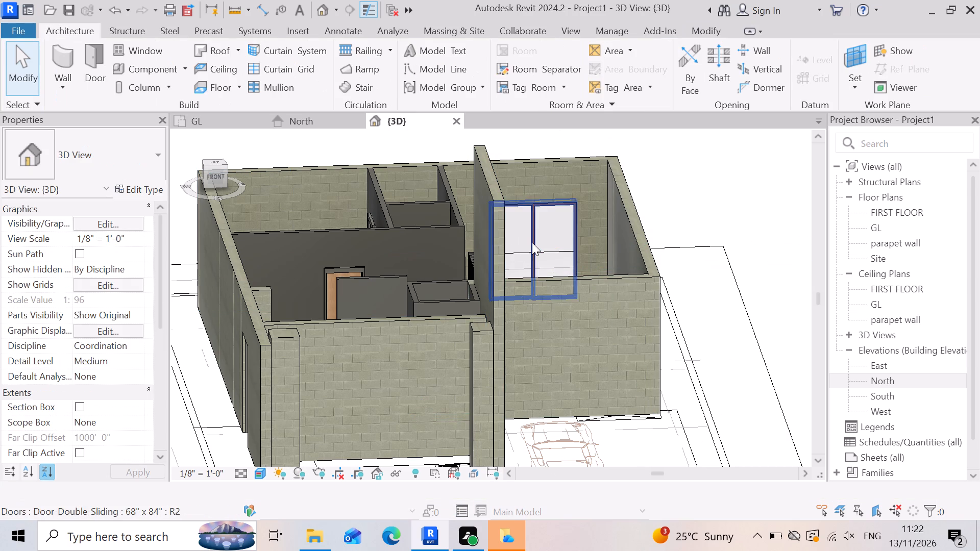
Constrain the top of the Generic - 9"Masonry 2 wall between kitchen and portico up to level FIRST FLOOR with a -6" top offset.
scroll(508, 248, "up", 3)
left_click(488, 259)
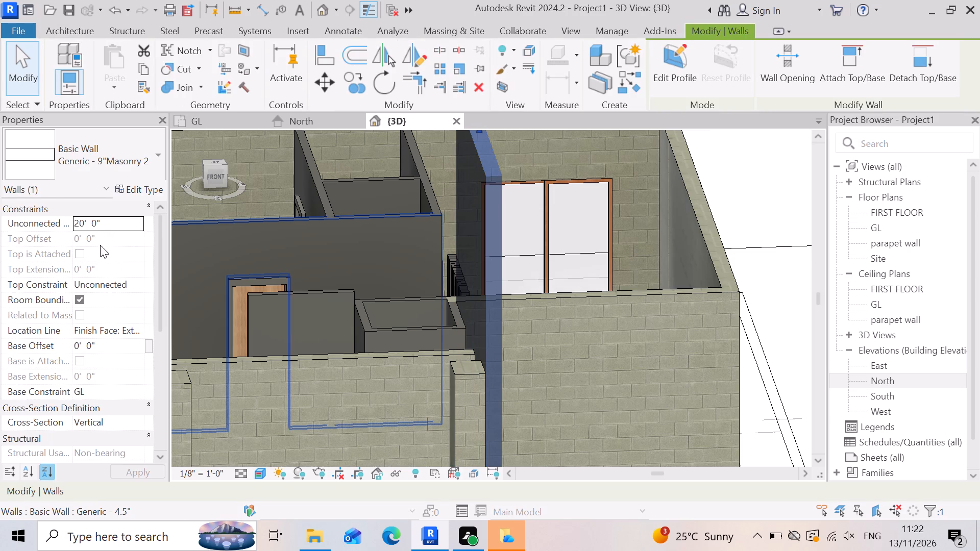
left_click(136, 285)
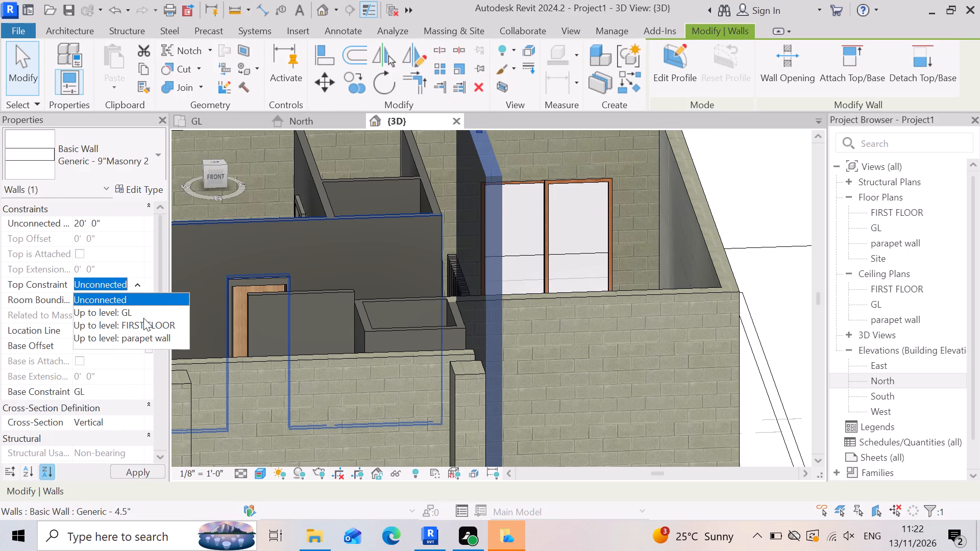
left_click(144, 320)
left_click(115, 236)
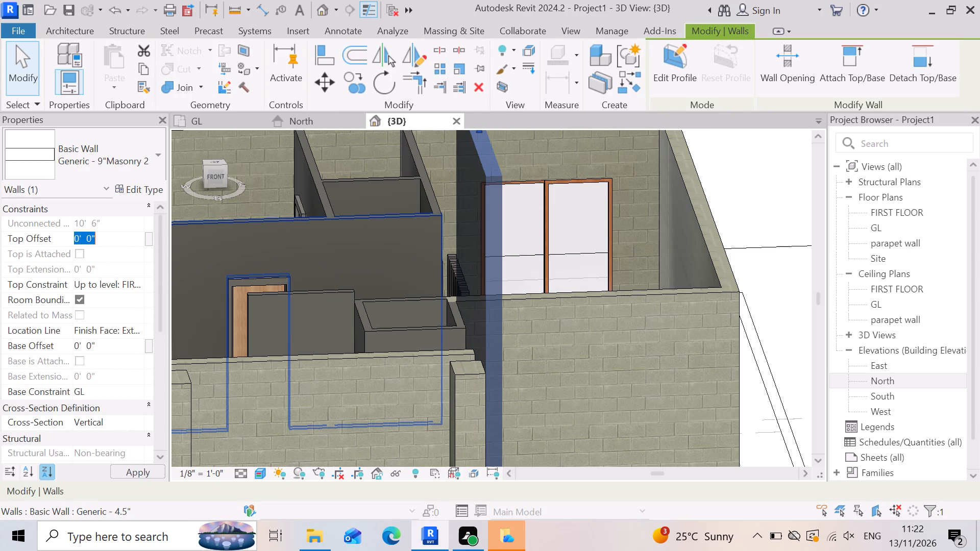
type("-6")
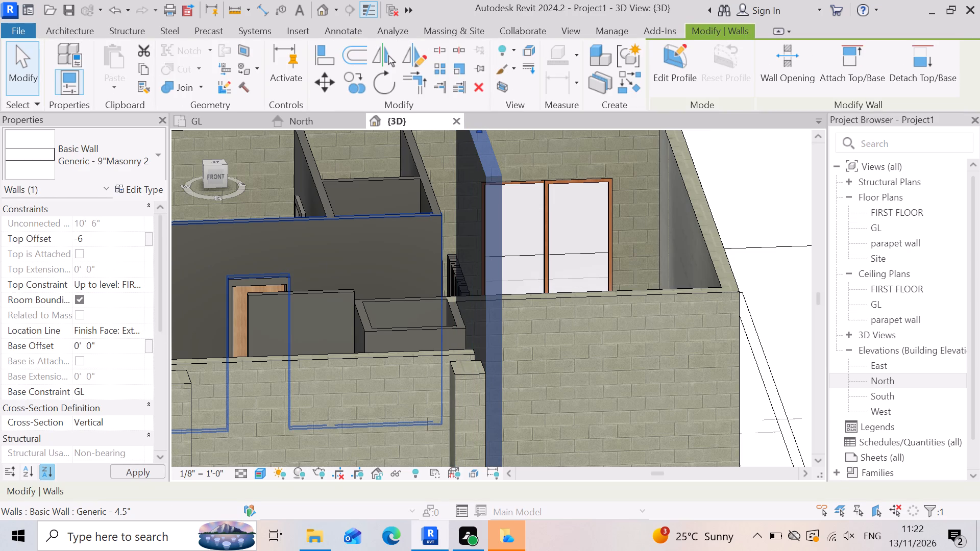
key("shift+quotedbl")
key("Return")
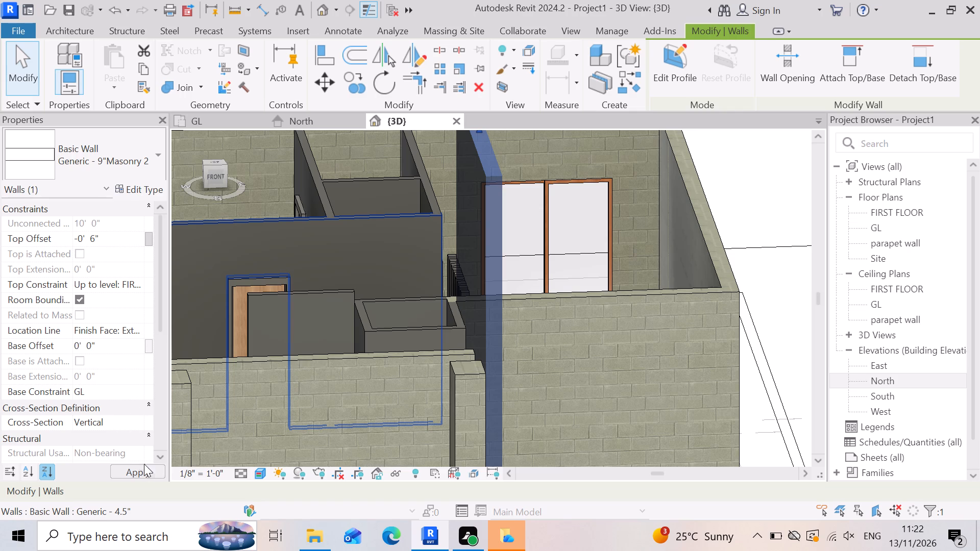
left_click(140, 467)
scroll(493, 310, "down", 3)
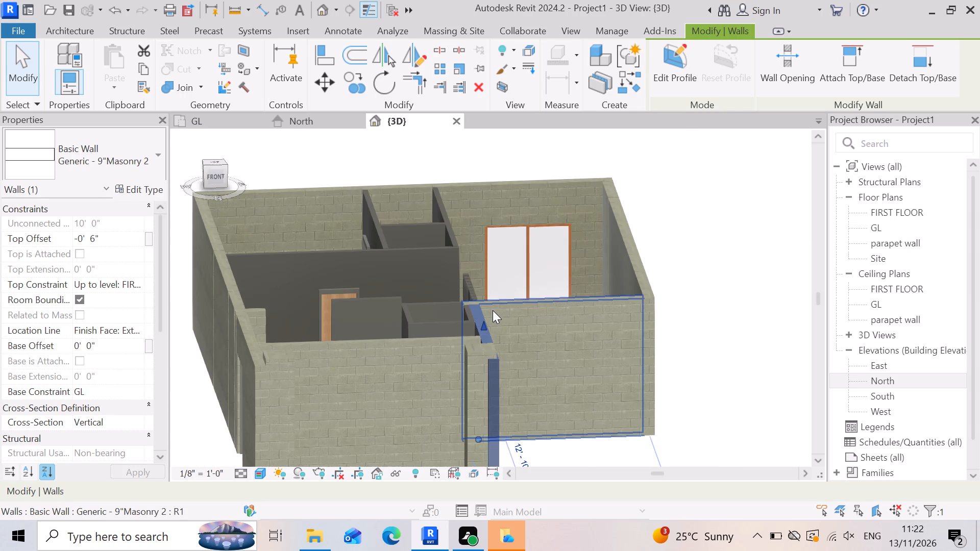
scroll(493, 310, "down", 1)
left_click(706, 406)
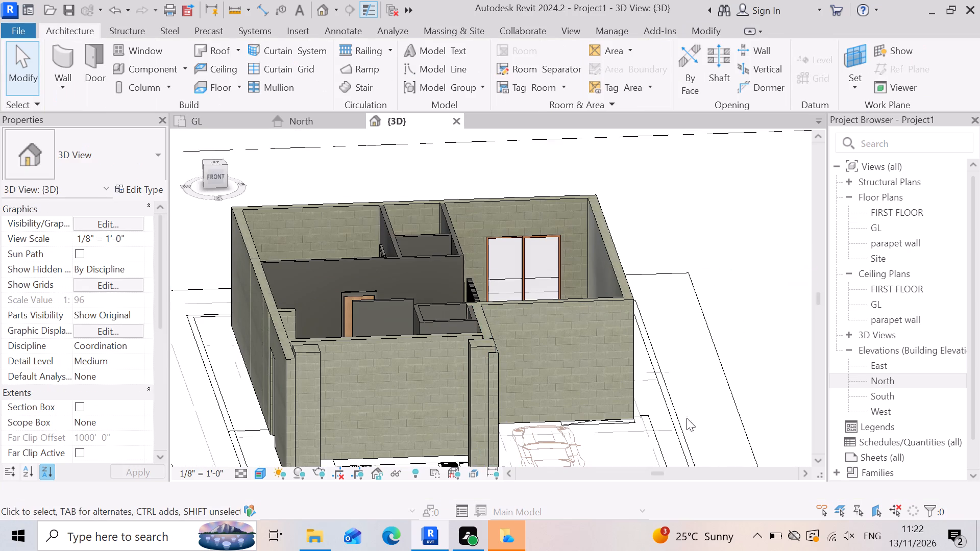
Delete the short Generic - 4.5" partition wall standing in front of the interior wooden door, behind the kitchen's front wall.
scroll(415, 413, "up", 2)
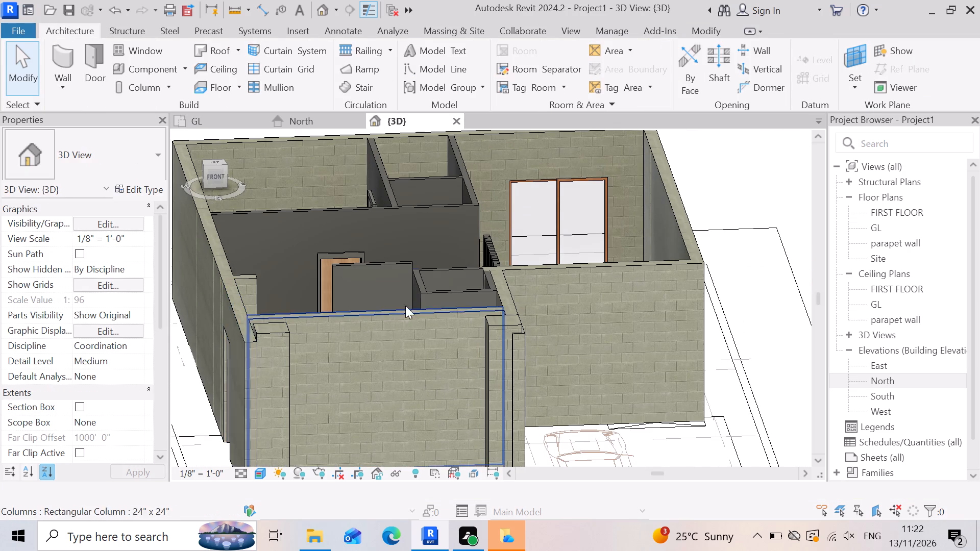
scroll(430, 299, "up", 2)
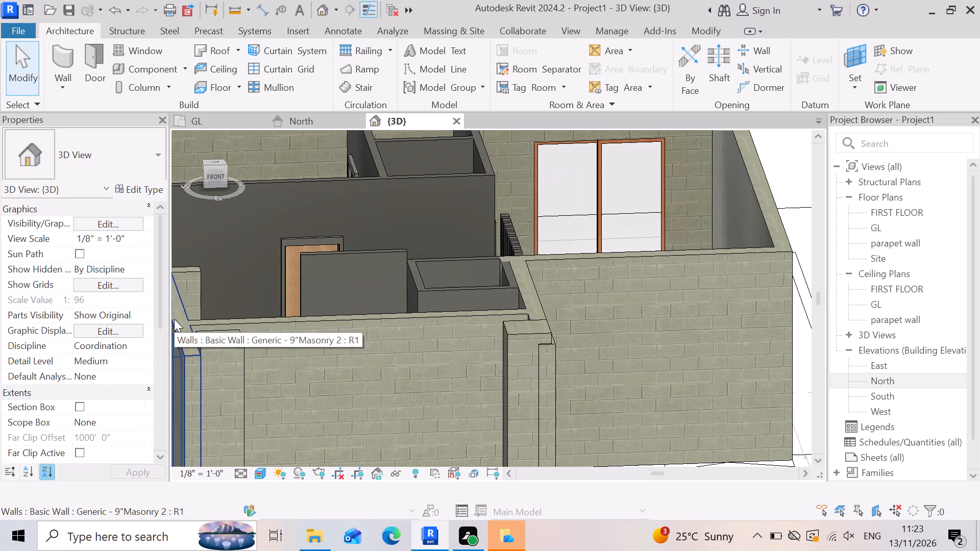
scroll(489, 372, "down", 1)
scroll(450, 323, "up", 1)
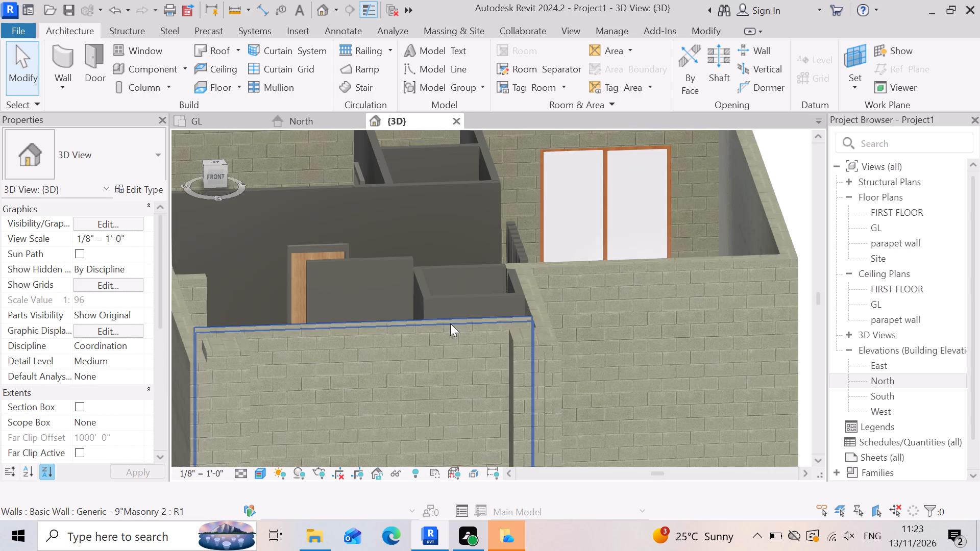
left_click(331, 292)
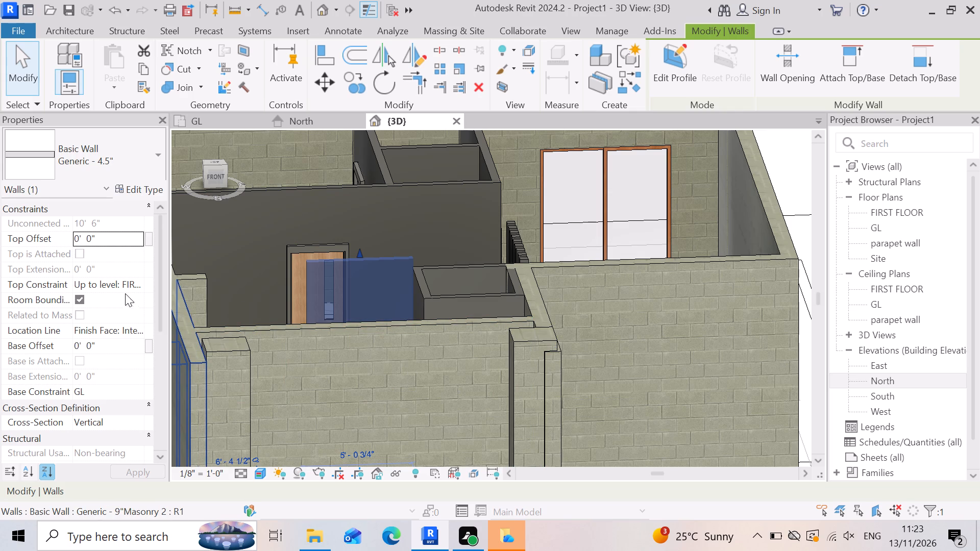
left_click(110, 237)
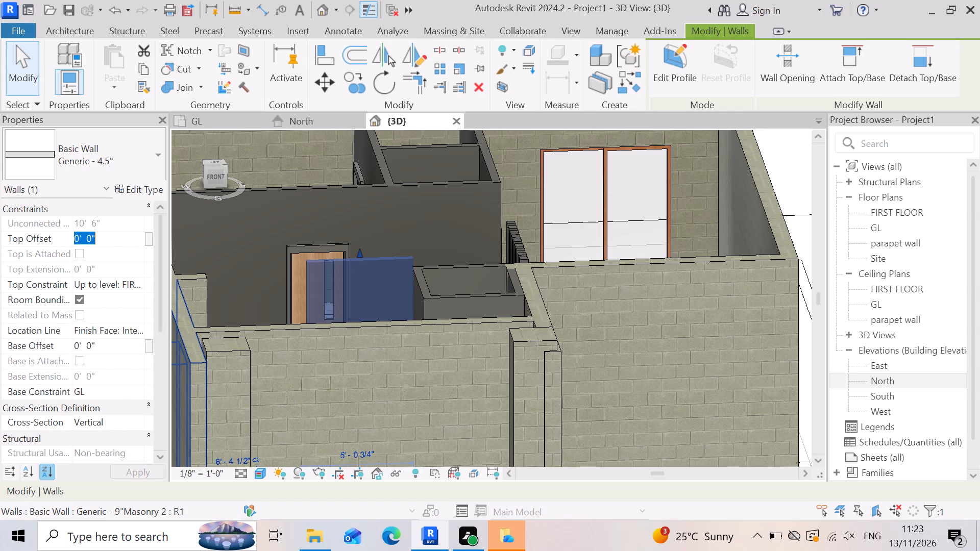
key("Escape")
key("Escape")
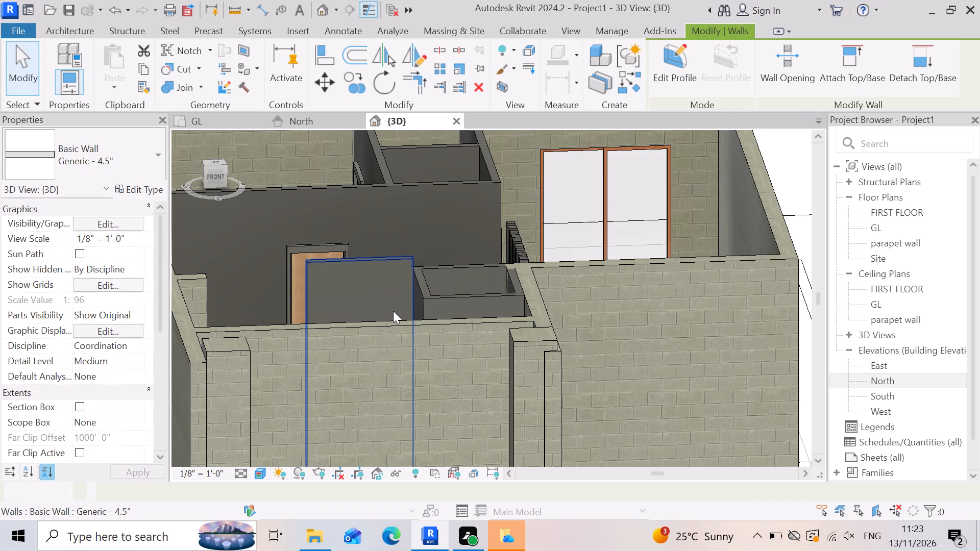
left_click(385, 308)
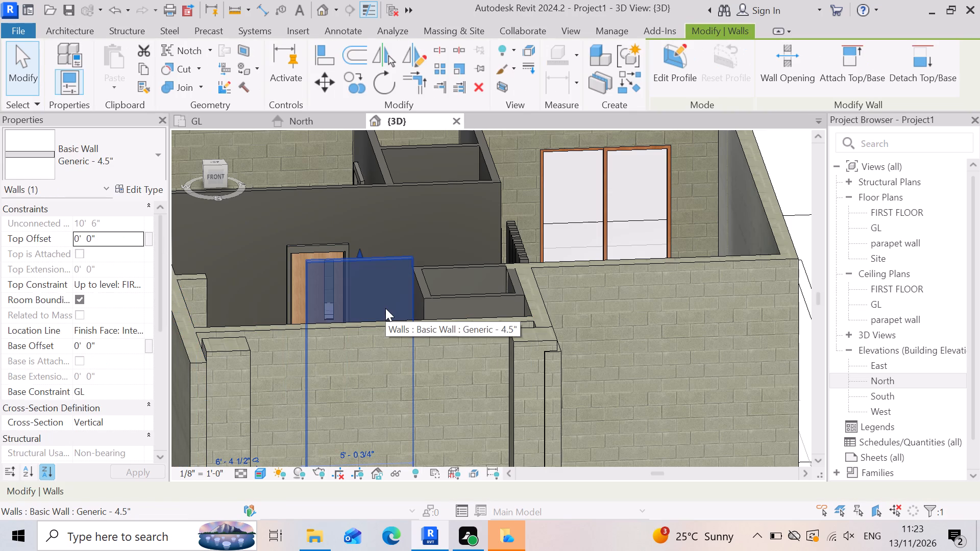
key("Delete")
Set the top offset to -6" for the 24" x 24" column at the kitchen's front corner nearest the side door.
scroll(396, 310, "down", 3)
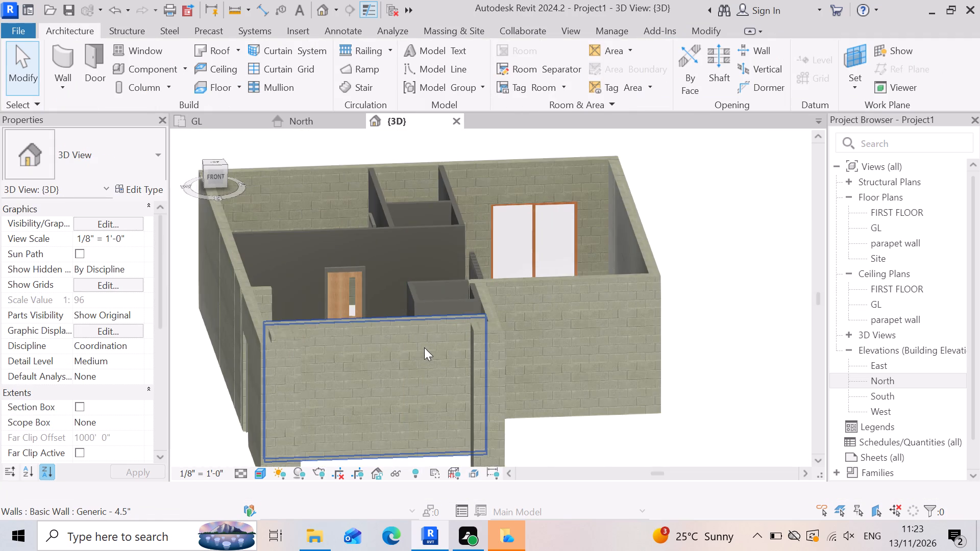
scroll(574, 298, "down", 4)
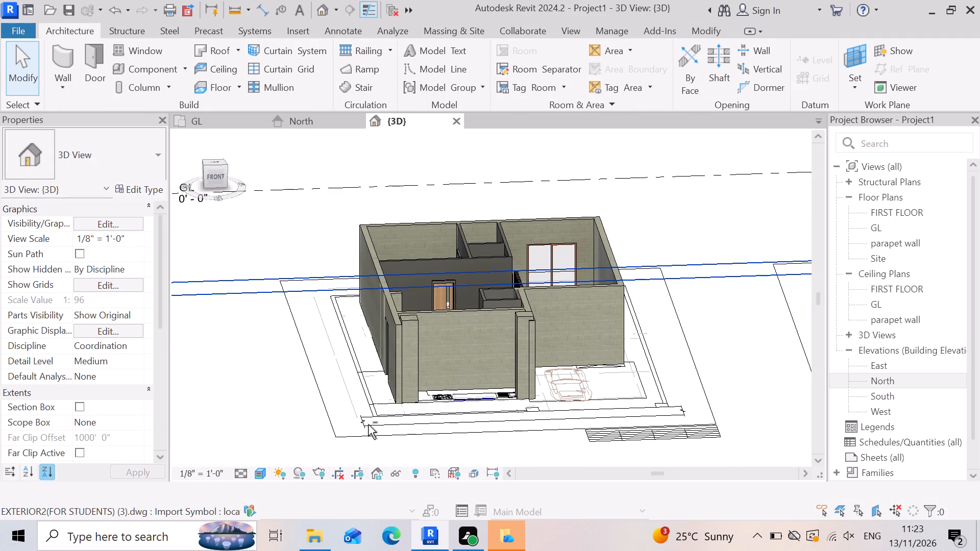
right_click_drag(368, 417, 375, 384, "shift")
scroll(422, 402, "up", 1)
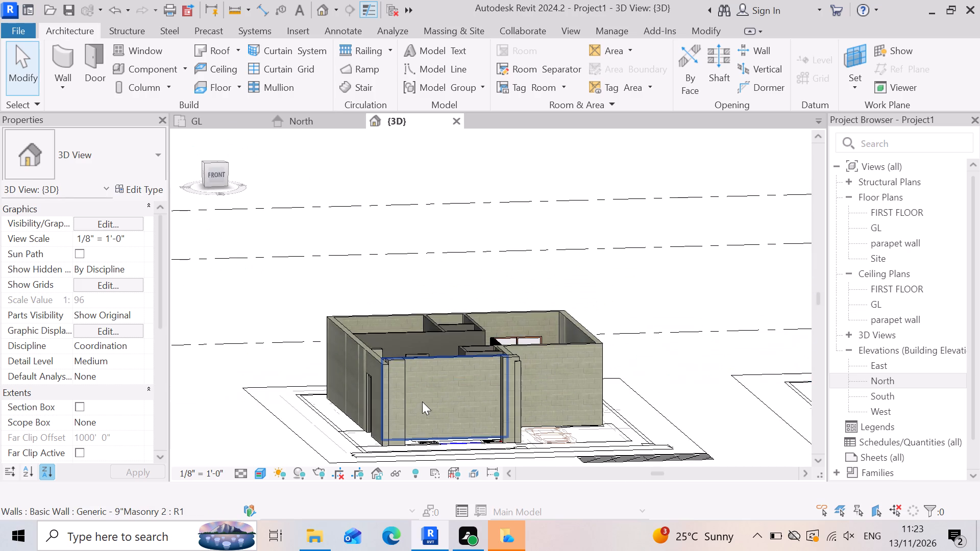
scroll(422, 402, "up", 3)
left_click(369, 406)
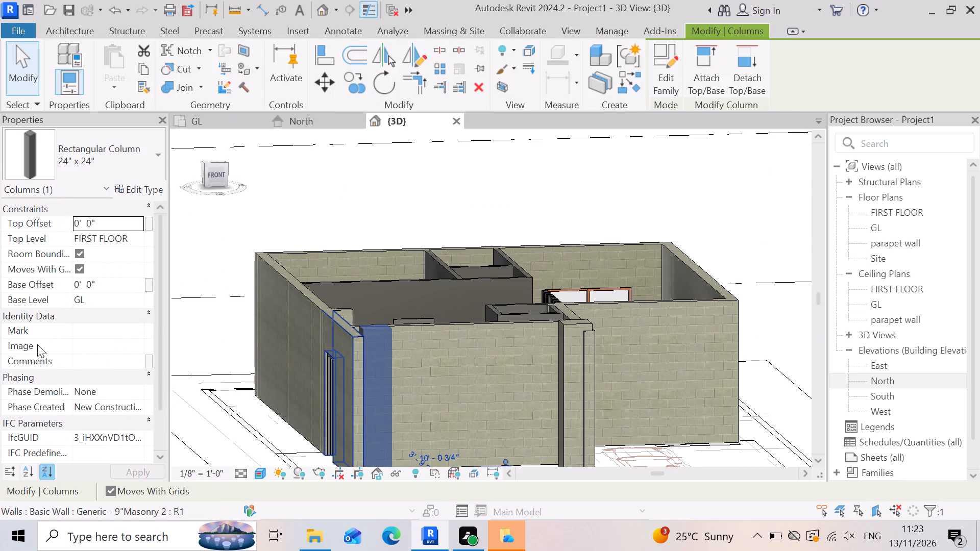
left_click(121, 222)
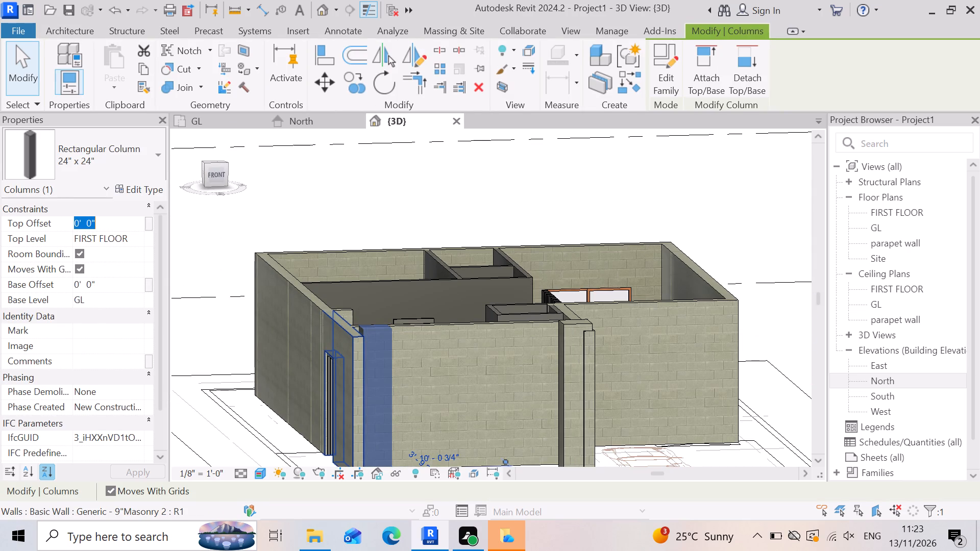
type("-6")
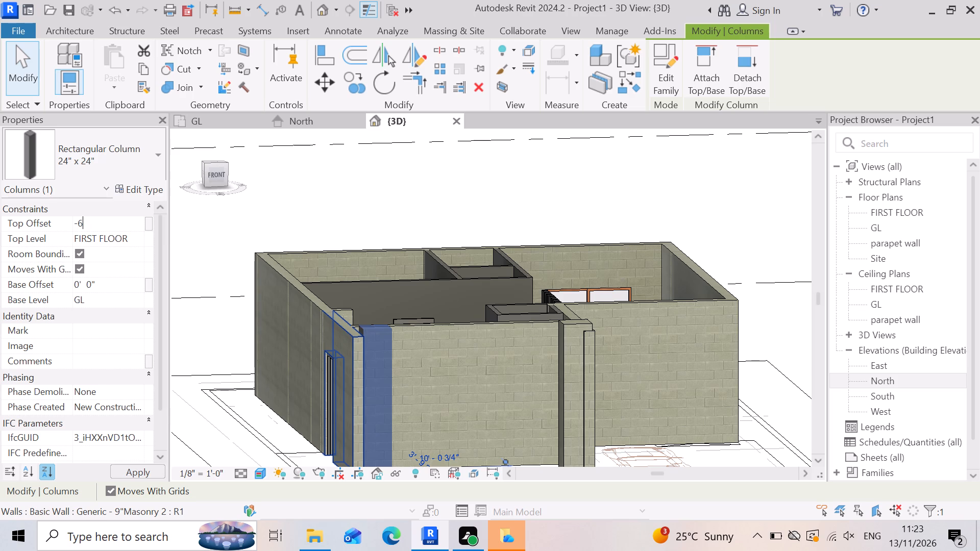
key("shift+quotedbl")
key("Return")
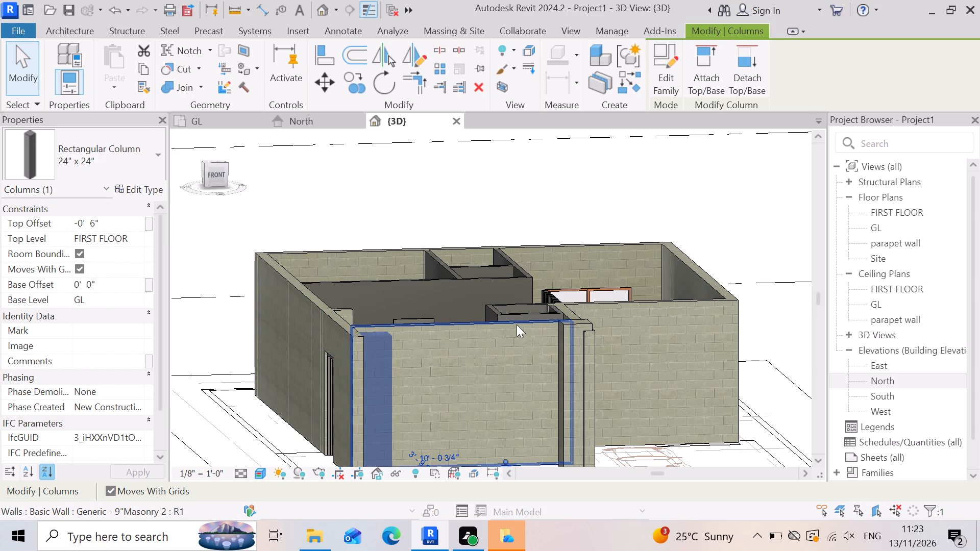
scroll(520, 310, "down", 3)
key("Escape")
left_click(490, 364)
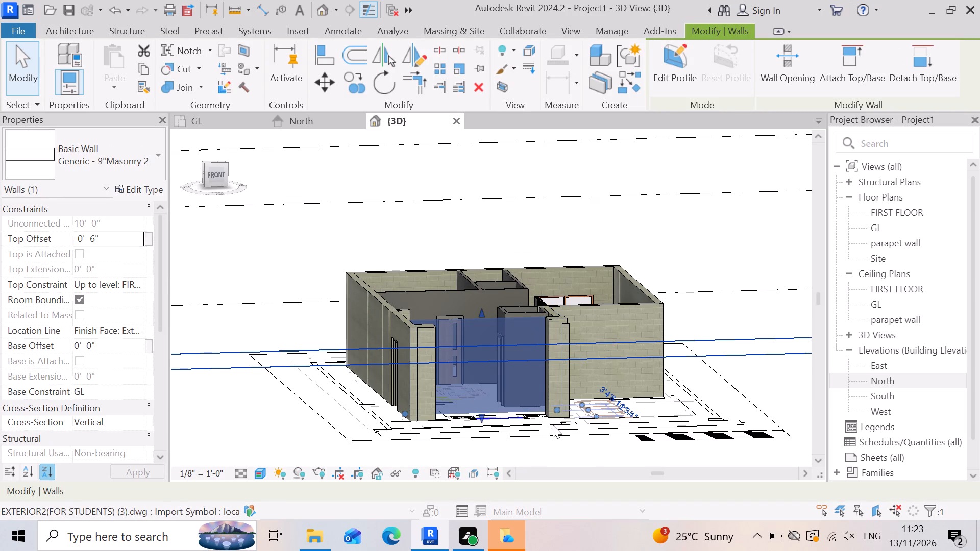
key("Escape")
scroll(435, 384, "up", 3)
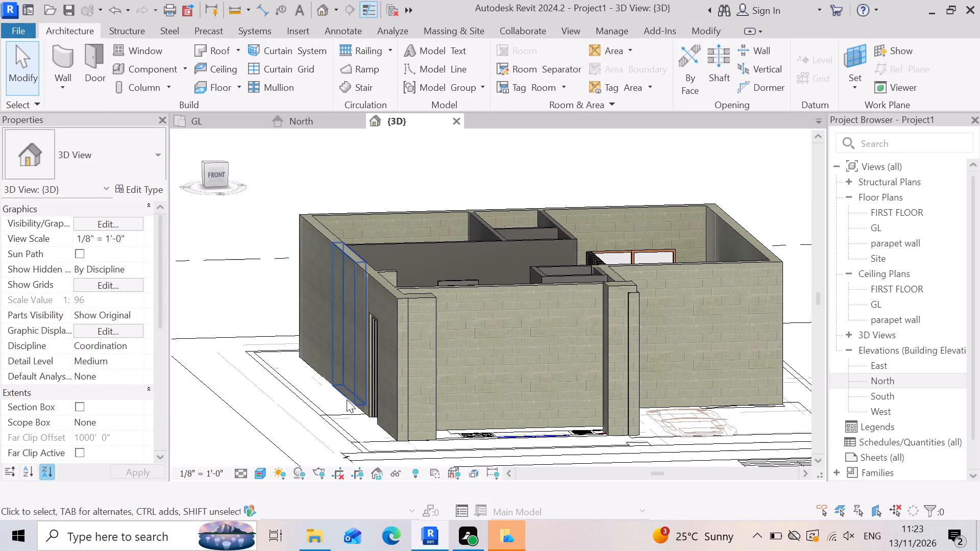
left_click(414, 363)
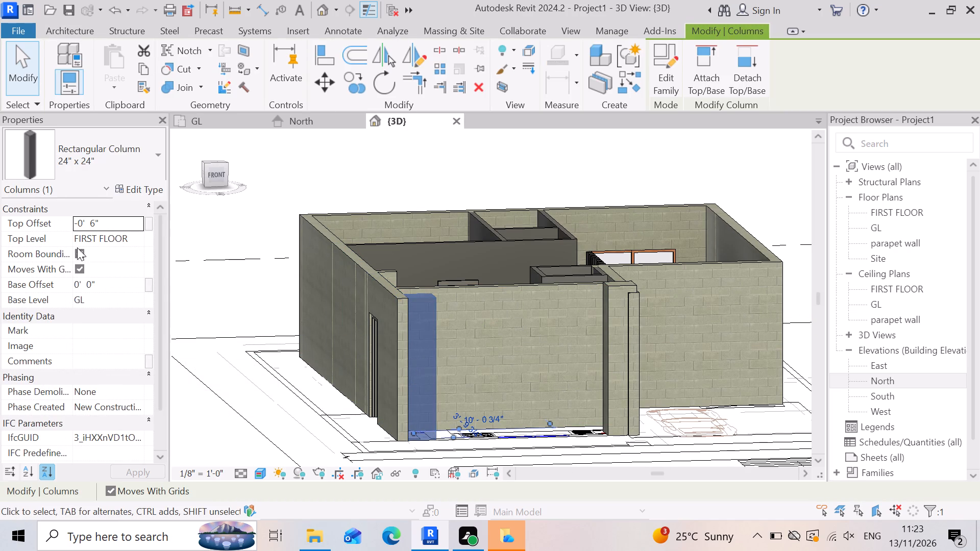
key("Escape")
Set the top offset to -6" for the 24" x 24" column at the portico end of the kitchen's front wall.
left_click(611, 371)
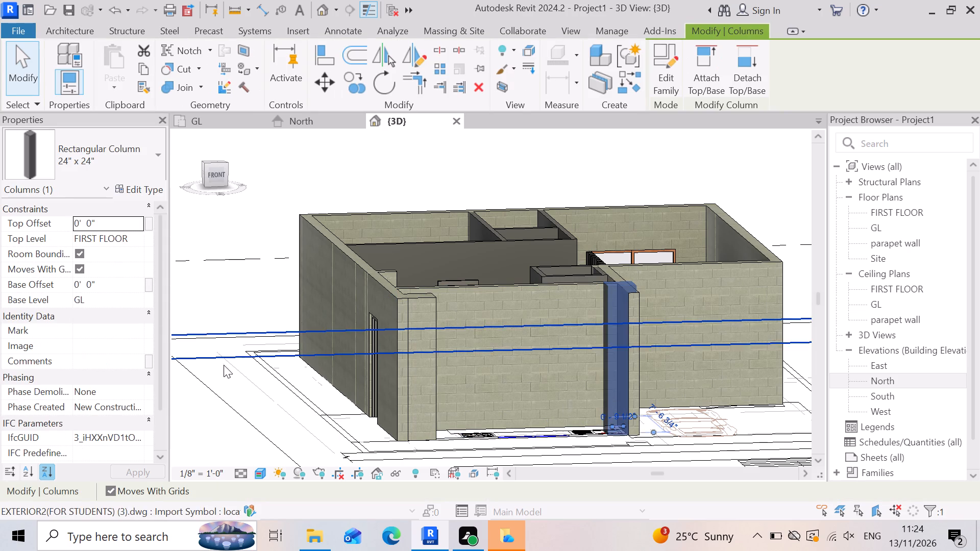
left_click(127, 221)
type("-6")
key("shift+quotedbl")
key("Return")
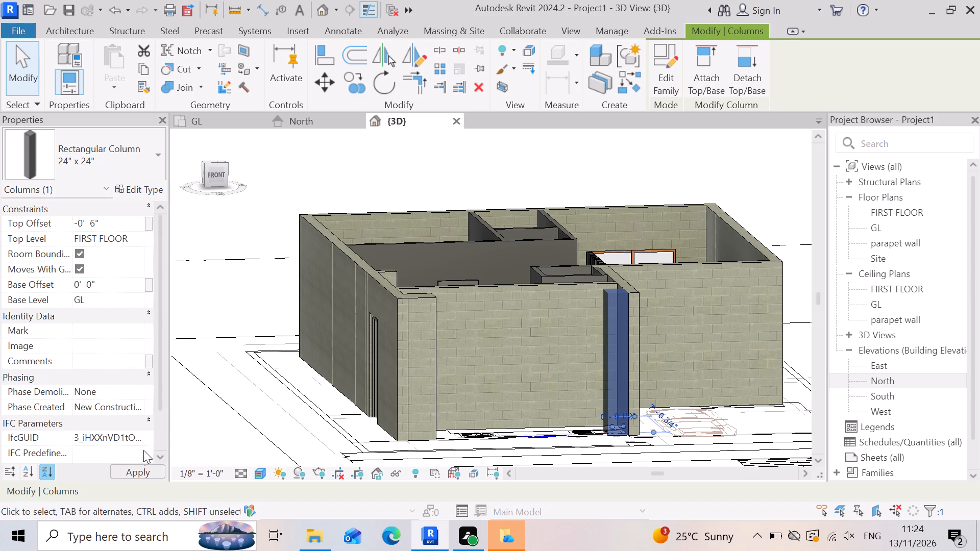
left_click(241, 398)
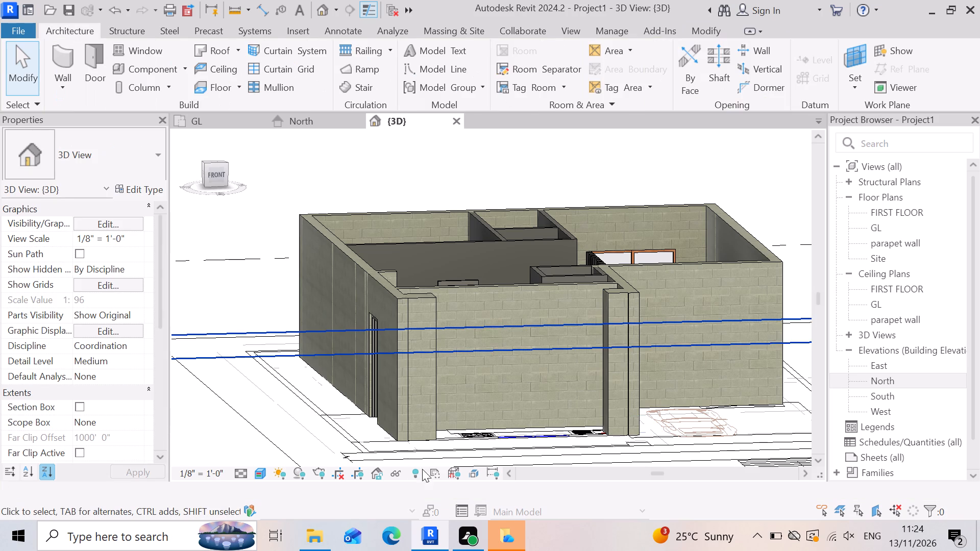
key("Escape")
Examine how the portico-side column meets the wall between kitchen and portico, checking their tops and the surrounding walls.
scroll(623, 413, "up", 3)
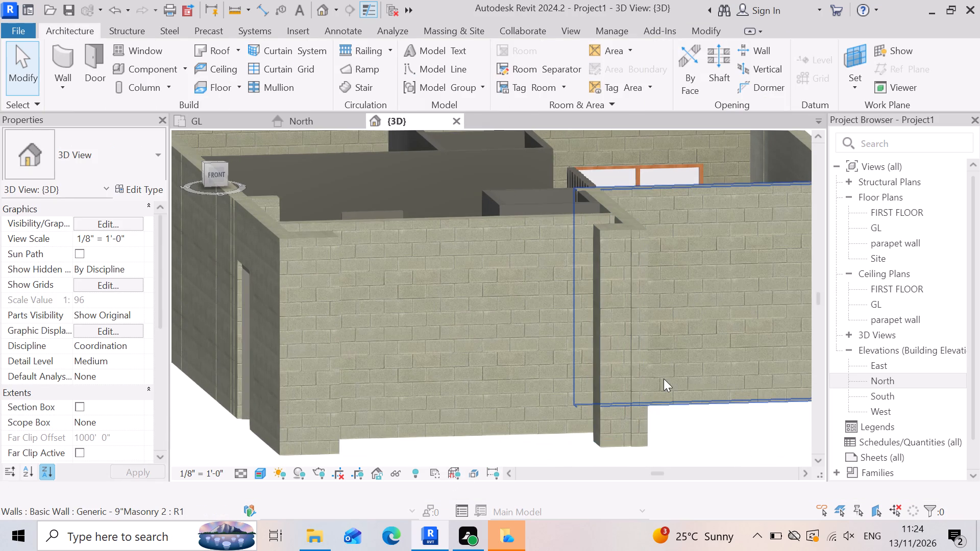
left_click(638, 370)
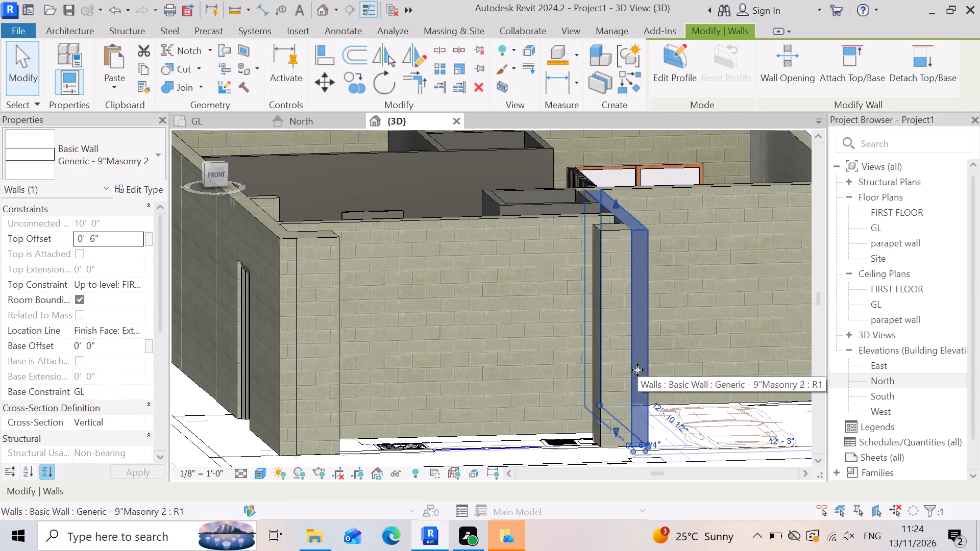
key("Escape")
scroll(570, 349, "down", 1)
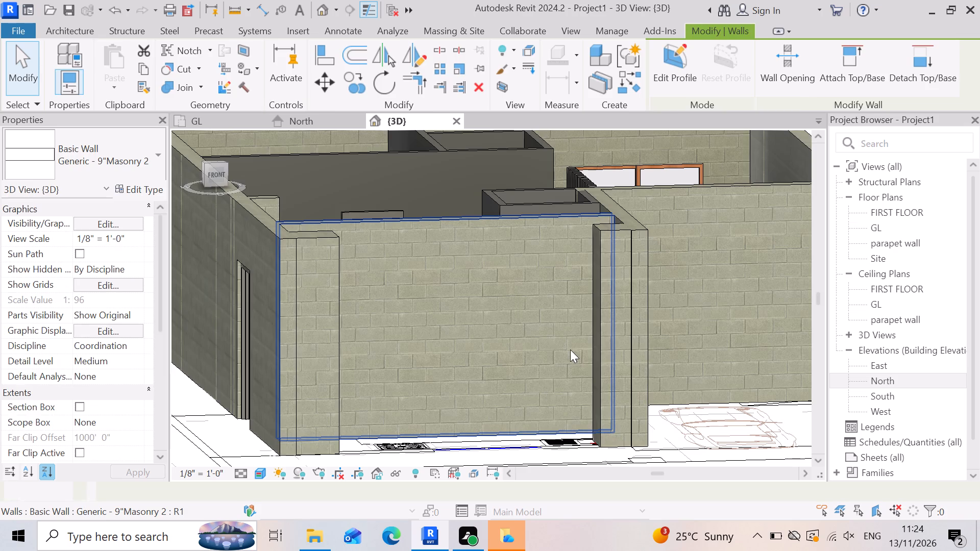
scroll(570, 349, "down", 5)
key("Escape")
scroll(416, 373, "down", 2)
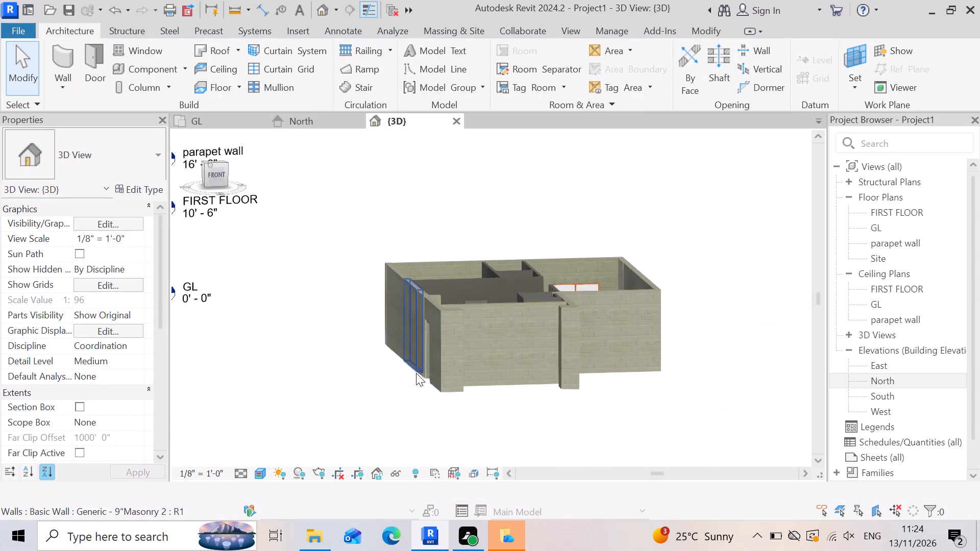
scroll(572, 338, "up", 10)
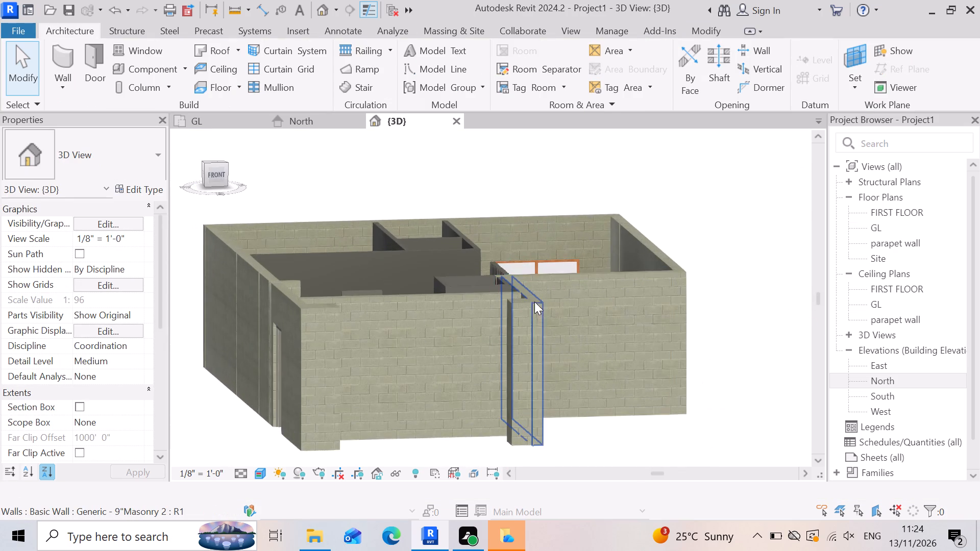
scroll(534, 302, "up", 6)
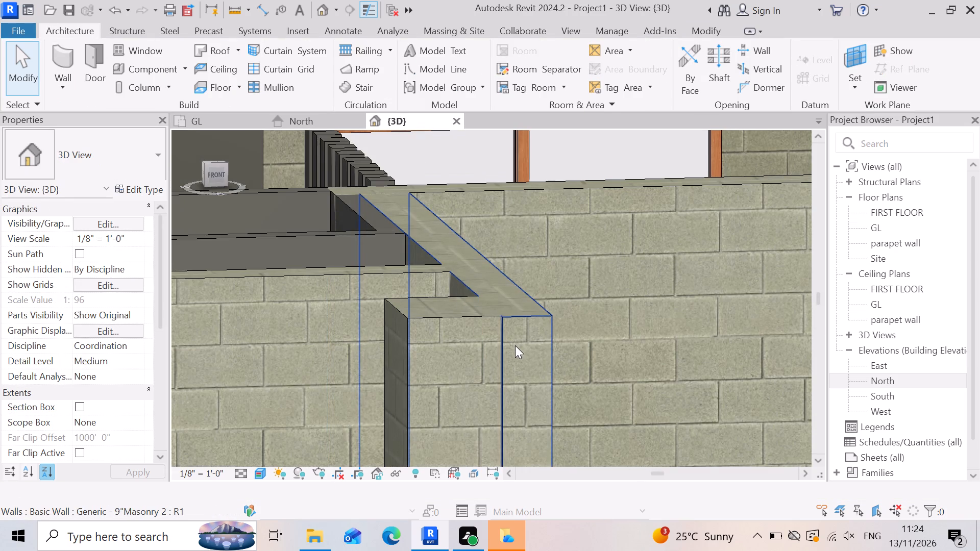
scroll(573, 322, "down", 5)
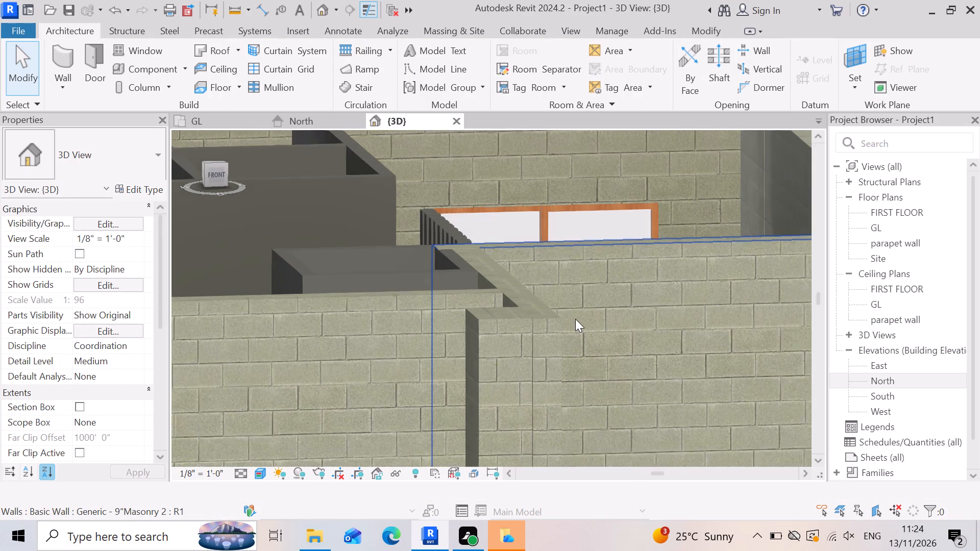
scroll(581, 312, "down", 2)
scroll(558, 312, "up", 5)
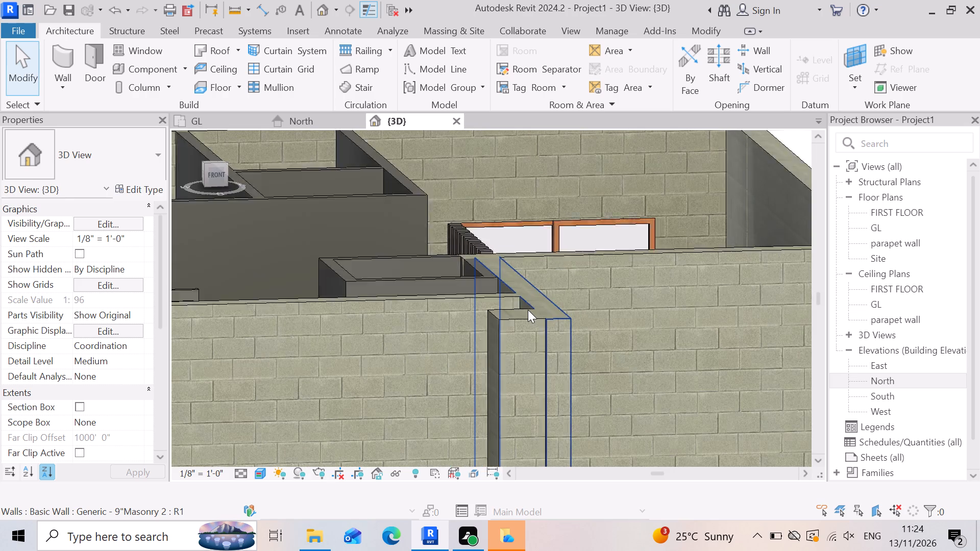
In the GL floor plan, shorten the 9" masonry wall between kitchen and portico, pulling its column-side end back to just past the kitchen's front wall.
scroll(528, 310, "up", 4)
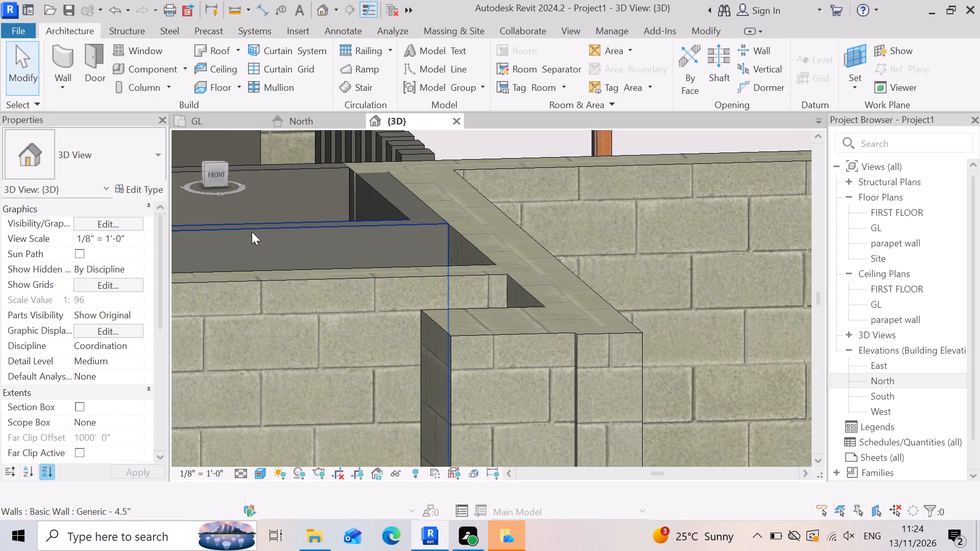
left_click(213, 114)
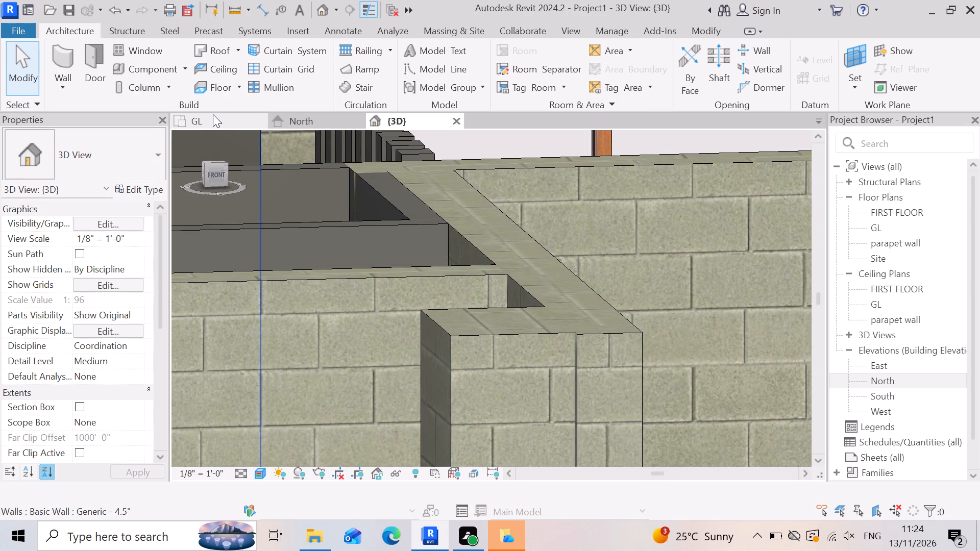
scroll(433, 348, "down", 3)
scroll(634, 447, "up", 2)
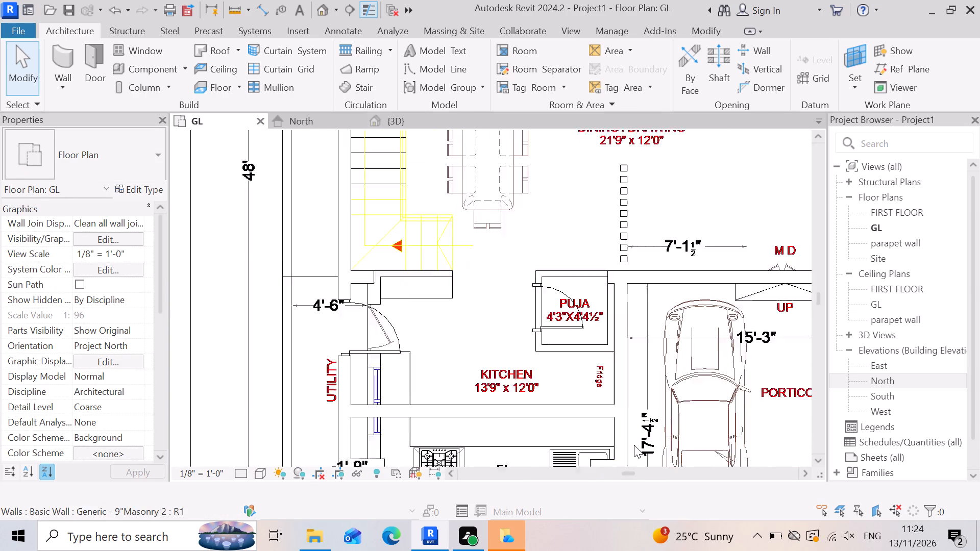
scroll(598, 388, "down", 4)
scroll(613, 461, "up", 5)
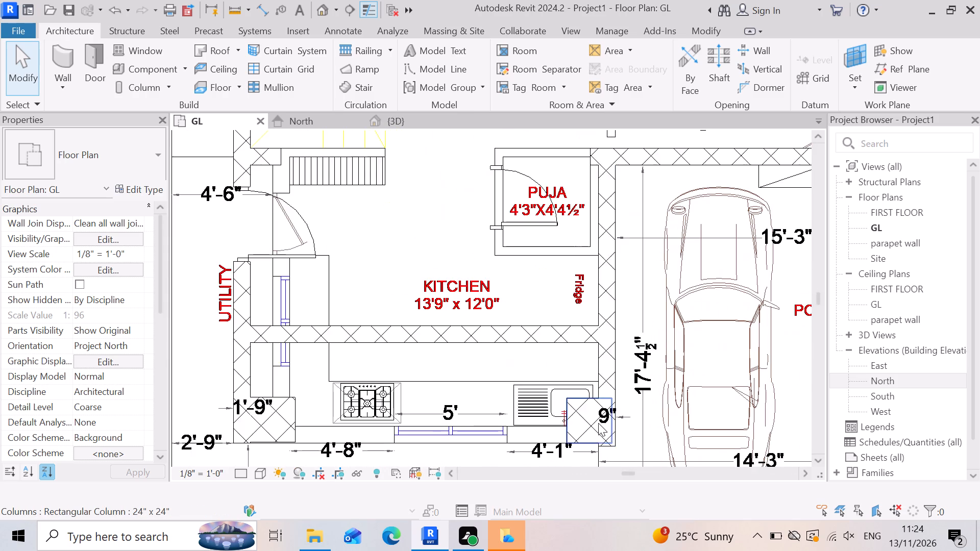
scroll(599, 423, "up", 3)
left_click(620, 360)
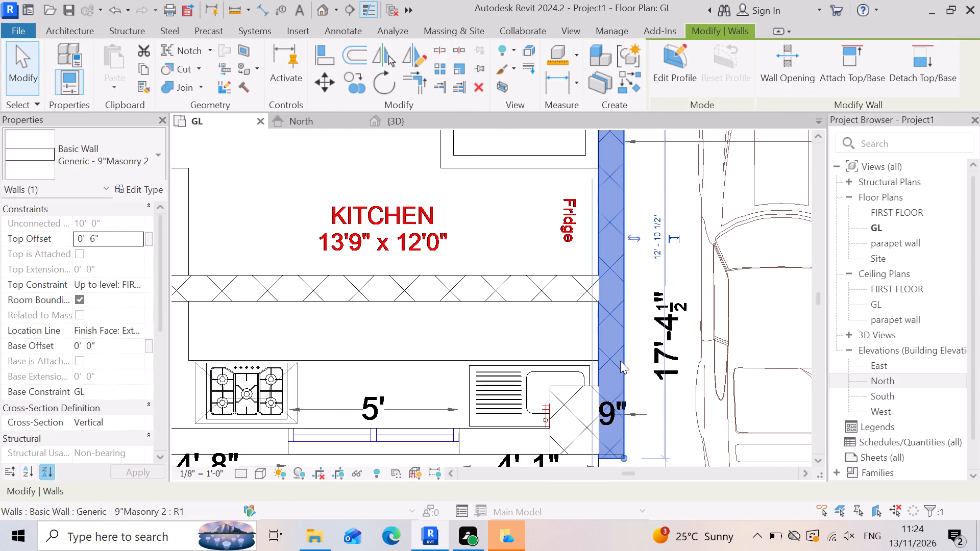
scroll(607, 364, "down", 3)
scroll(614, 448, "up", 2)
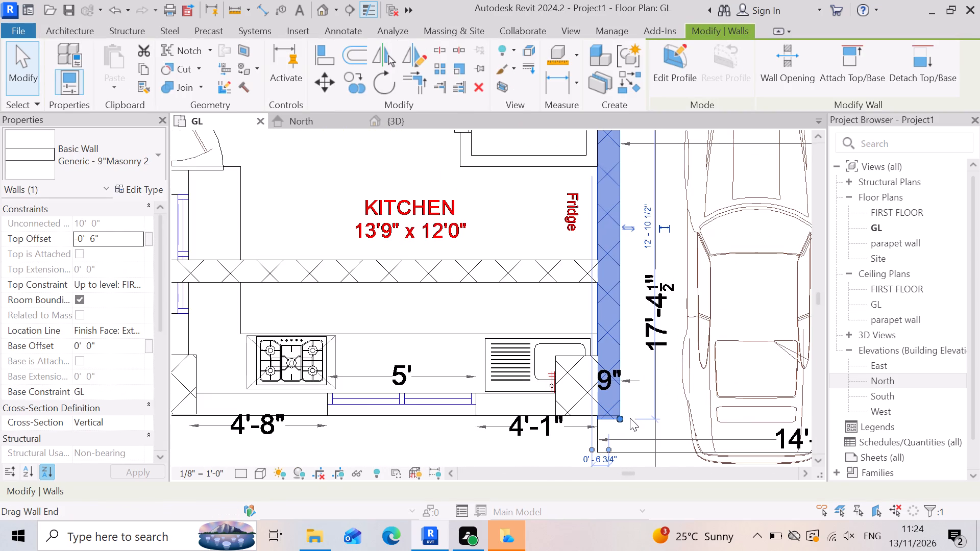
left_click_drag(618, 416, 617, 404)
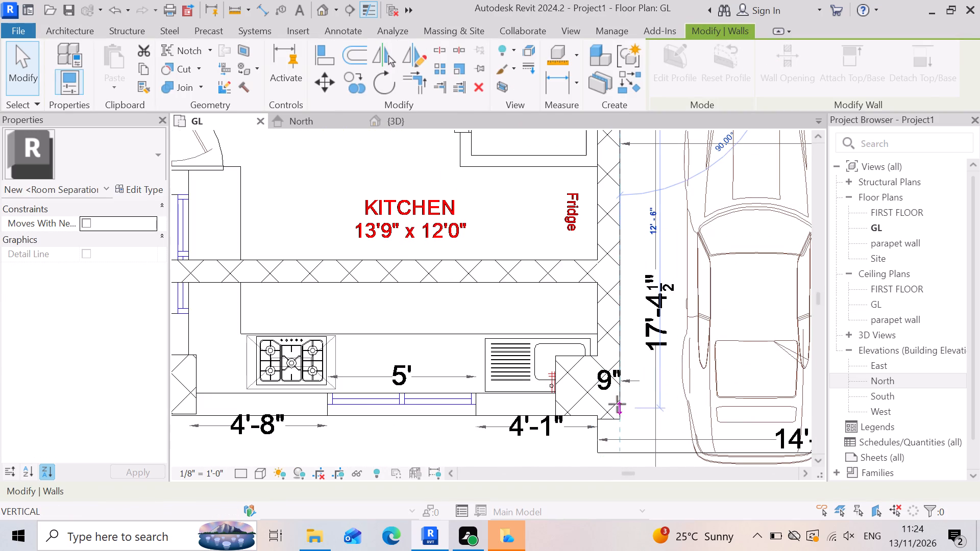
left_click_drag(617, 404, 622, 321)
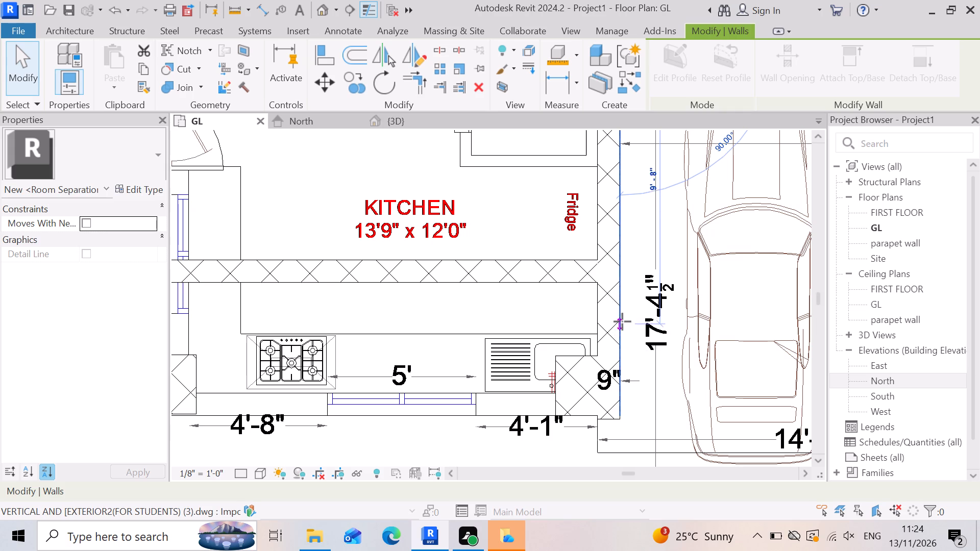
left_click_drag(622, 321, 621, 288)
left_click(517, 316)
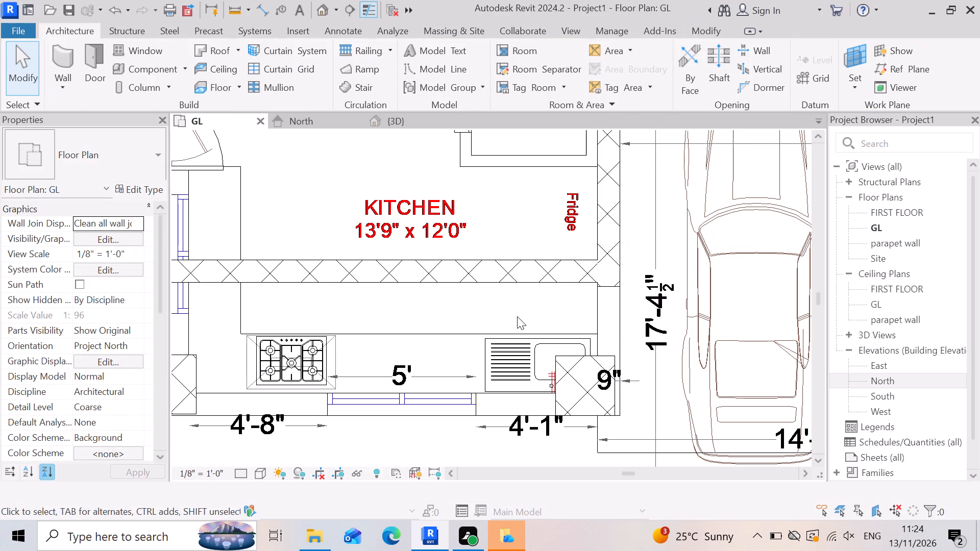
Pull the kitchen–portico wall's end back further so it finishes flush with the outer face of the kitchen's front wall.
scroll(642, 283, "up", 2)
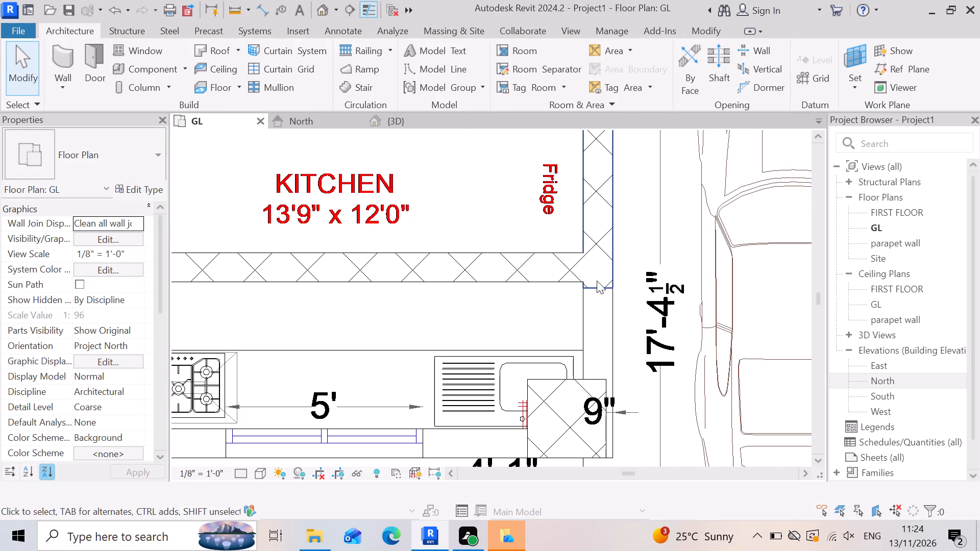
left_click(597, 281)
scroll(608, 300, "up", 3)
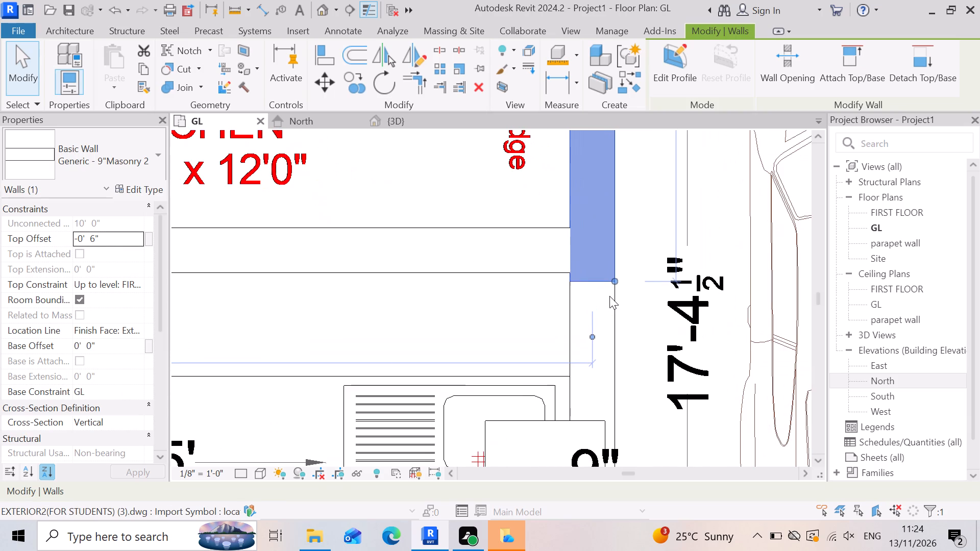
left_click_drag(615, 280, 615, 272)
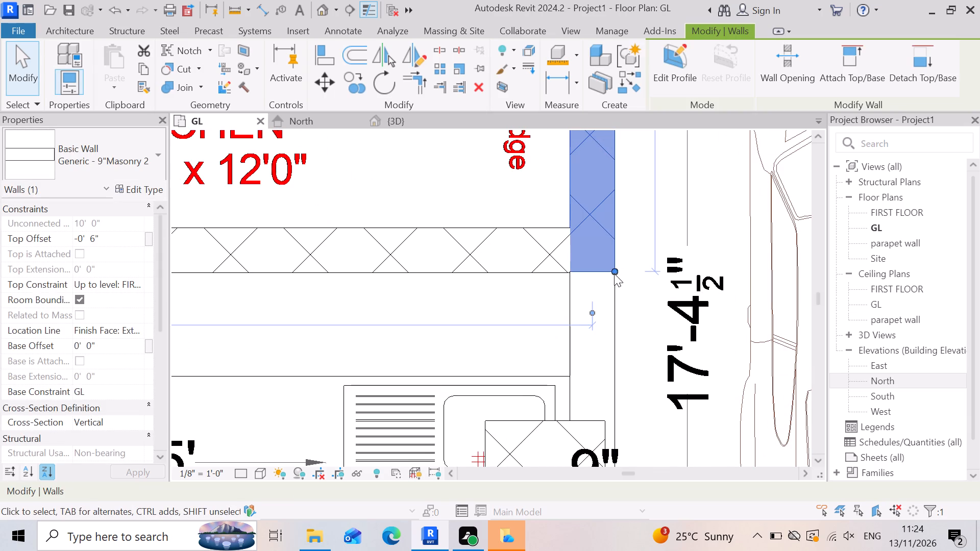
left_click(615, 270)
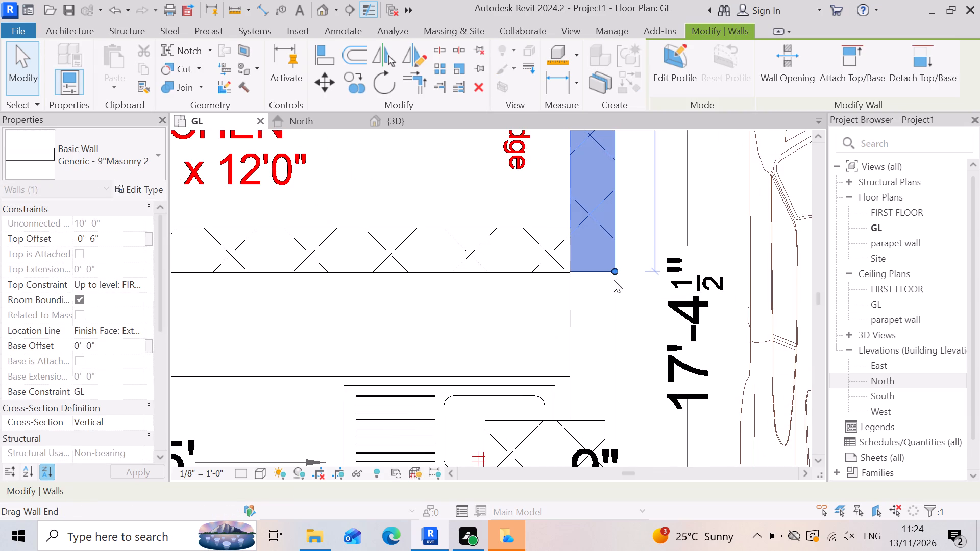
key("Escape")
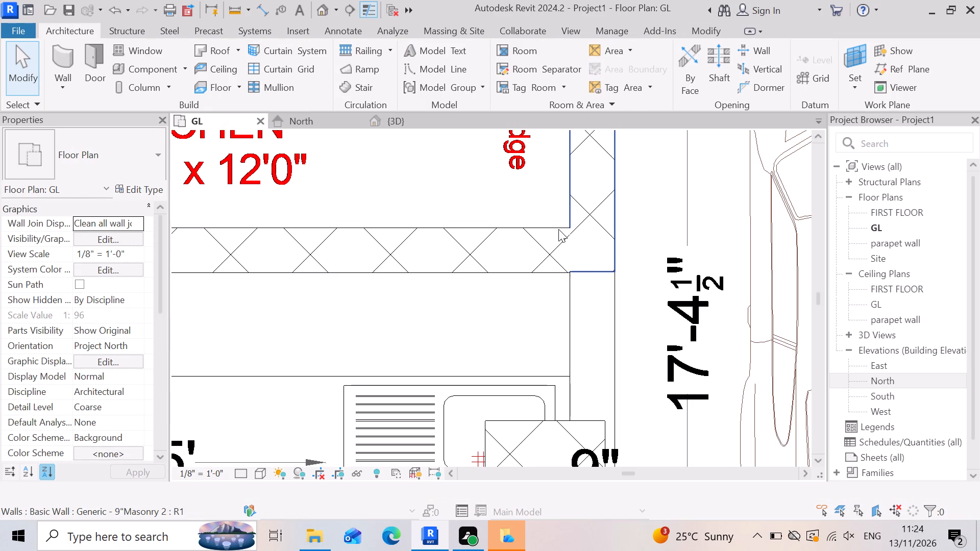
Shorten the 9" masonry wall on the utility side, pulling its end from the corner column back to the kitchen's front wall.
scroll(634, 279, "down", 12)
scroll(457, 294, "up", 3)
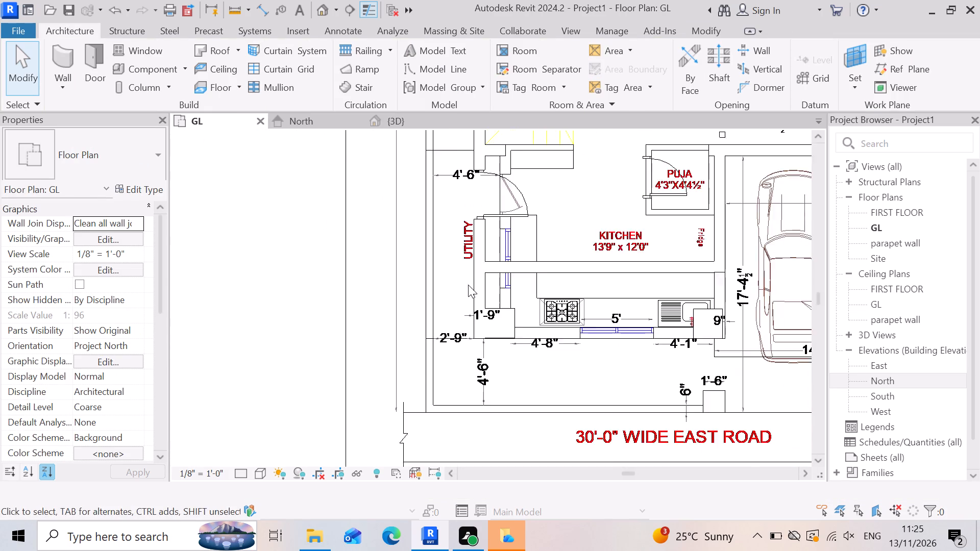
scroll(468, 285, "up", 2)
left_click(481, 364)
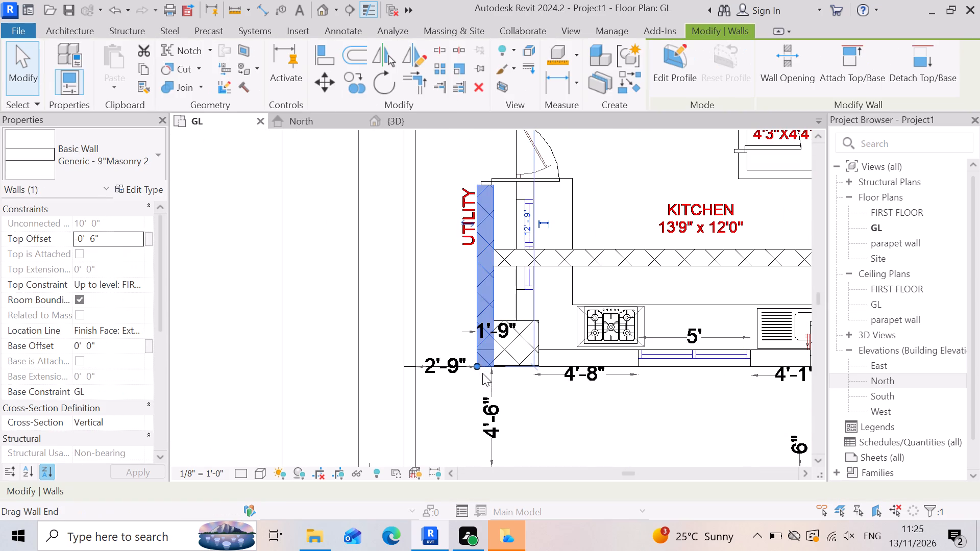
left_click_drag(474, 364, 472, 330)
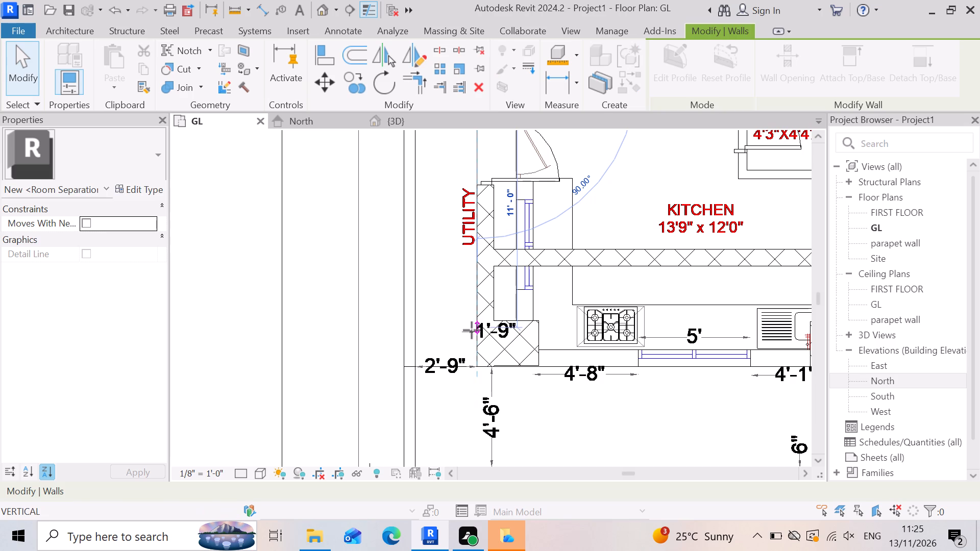
left_click_drag(472, 330, 477, 273)
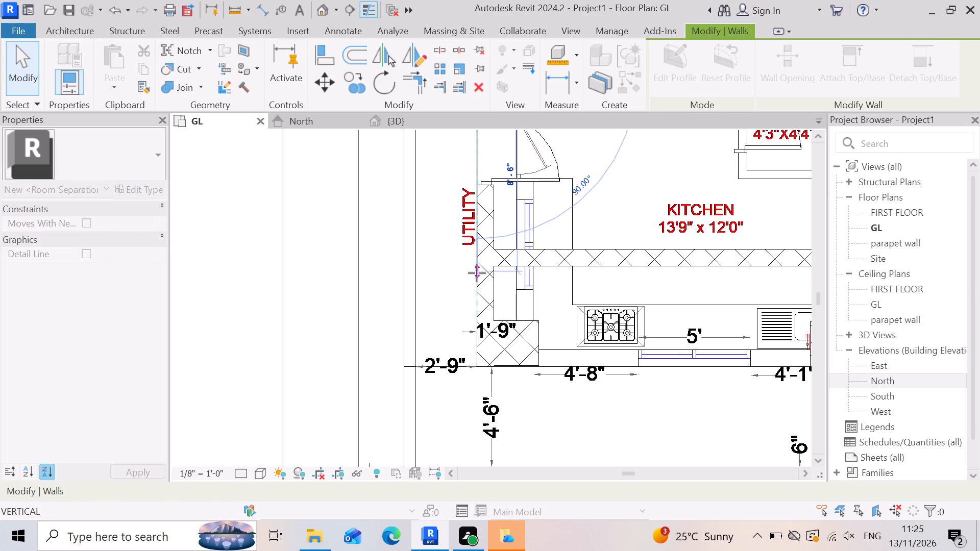
left_click_drag(477, 273, 477, 264)
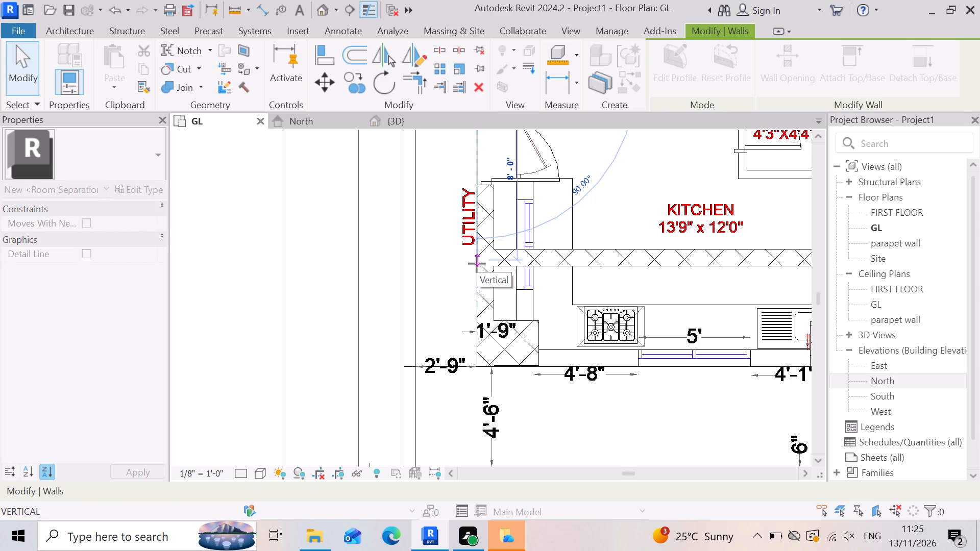
left_click_drag(477, 264, 479, 267)
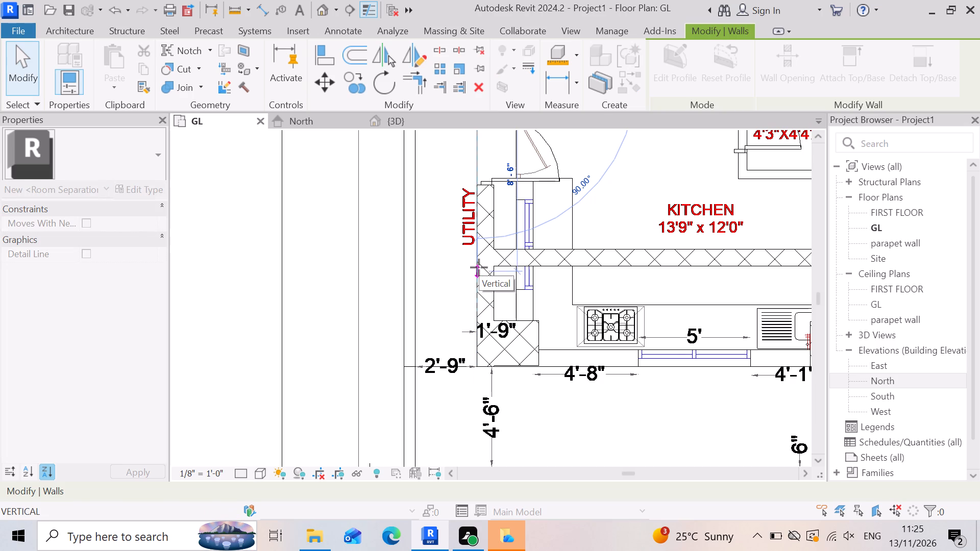
left_click_drag(479, 267, 483, 272)
left_click_drag(483, 272, 477, 262)
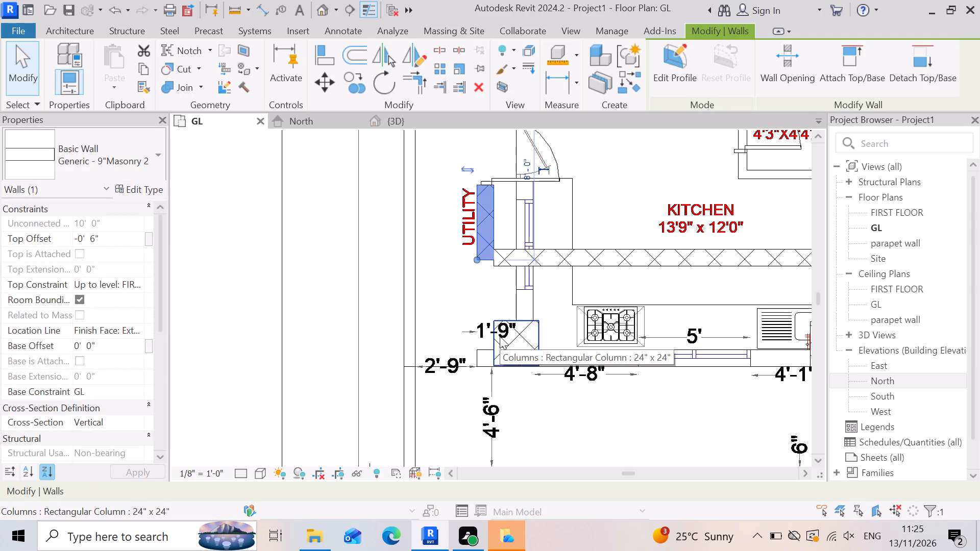
Nudge the shortened utility-side wall two increments toward the road so its end meets the front wall's outer face.
key("Down")
key("Down")
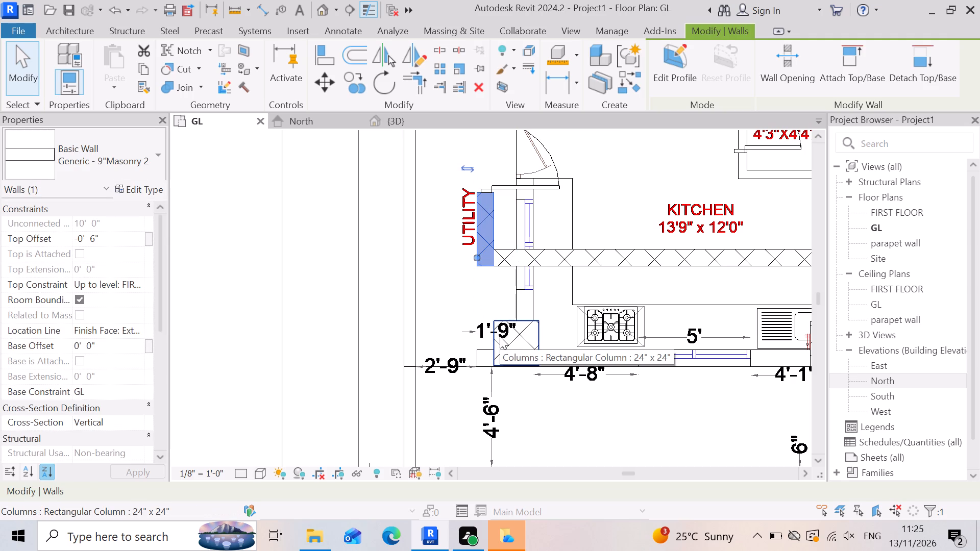
key("Escape")
Examine the shortened walls, side door and two front columns against the CAD outlines in plan, and check the whole model in 3D.
scroll(547, 322, "down", 2)
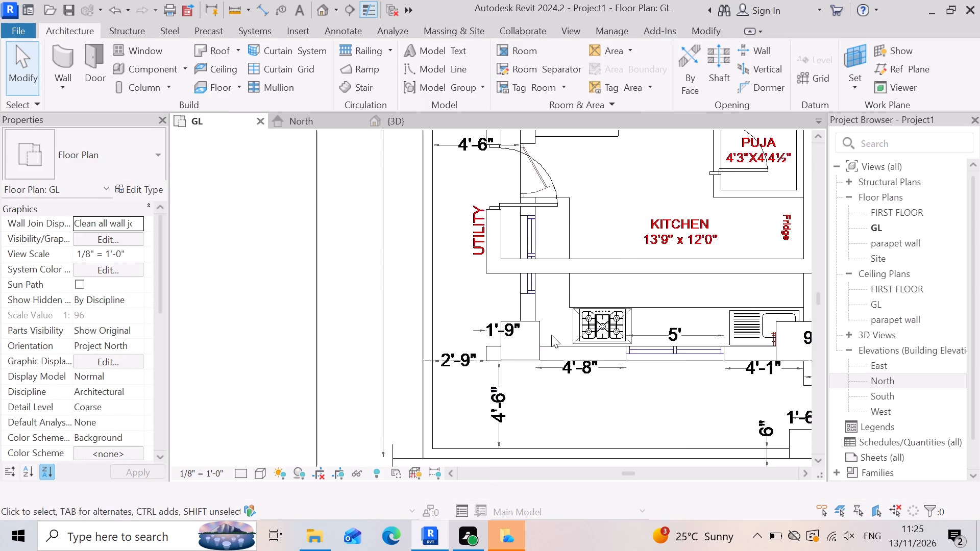
scroll(551, 335, "down", 5)
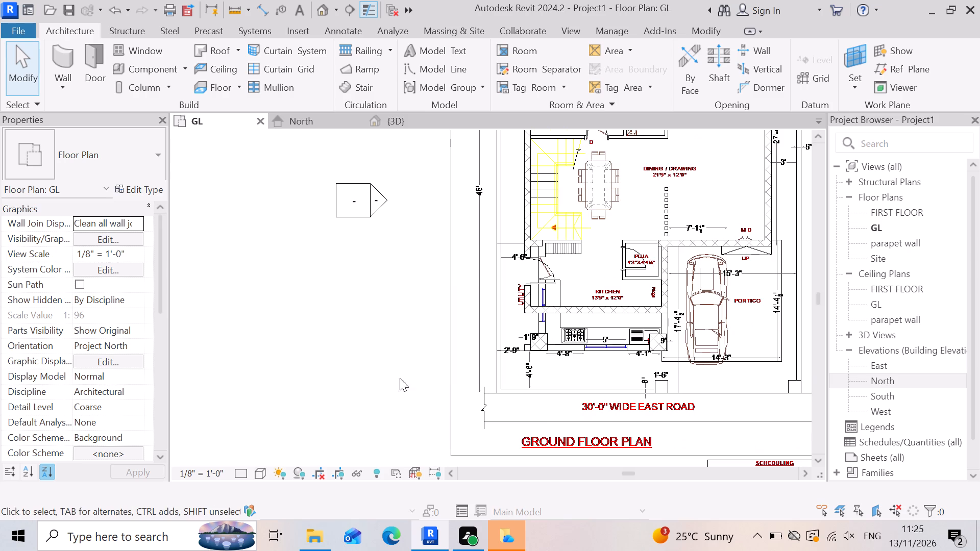
left_click(354, 365)
scroll(707, 308, "up", 2)
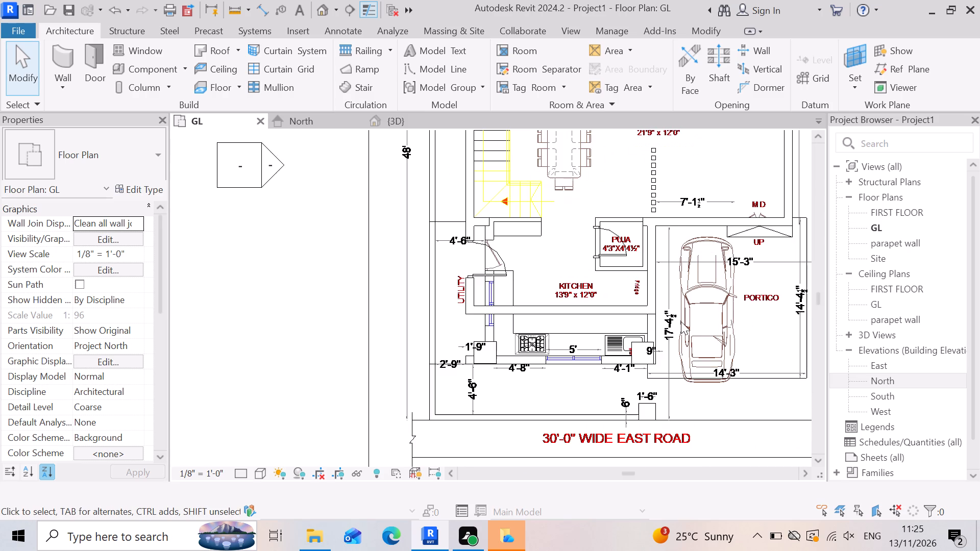
scroll(431, 264, "up", 4)
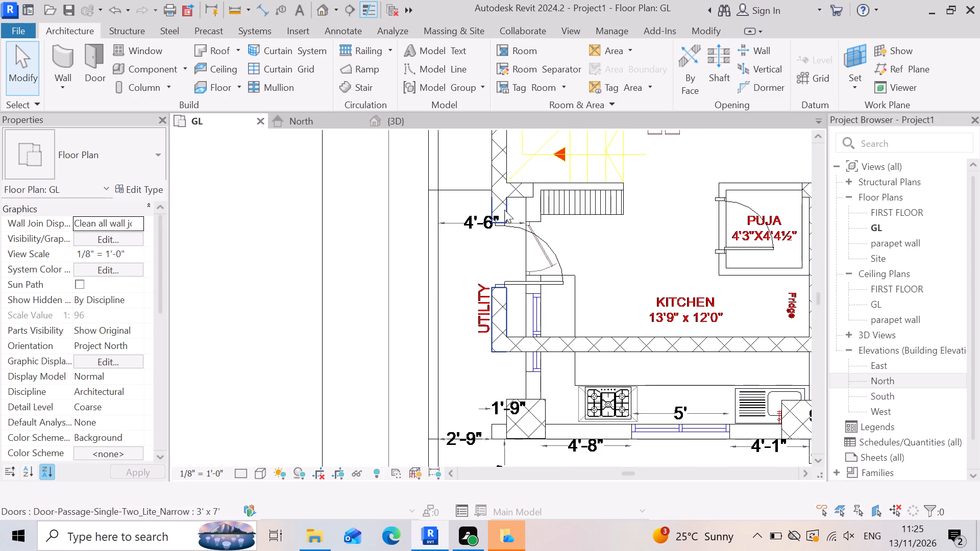
left_click(498, 266)
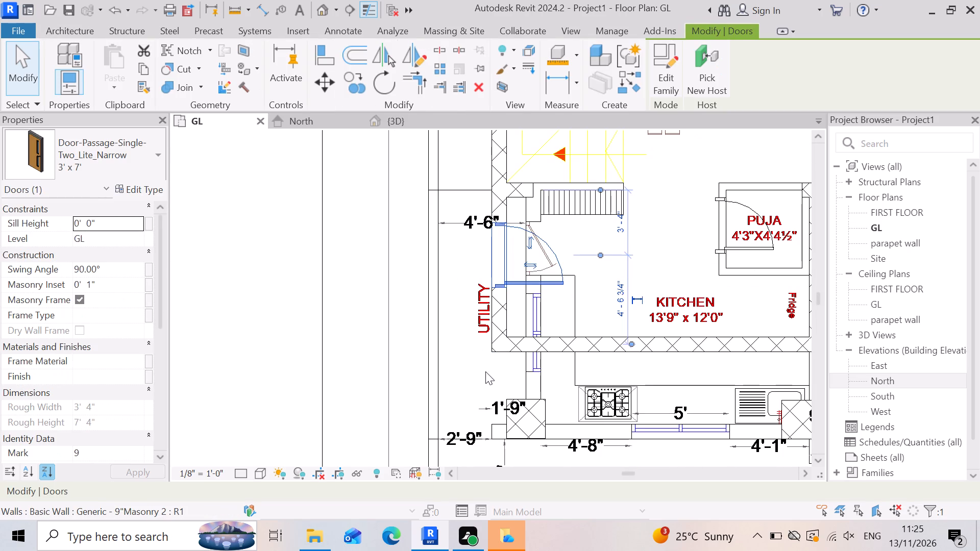
key("Escape")
key("Escape")
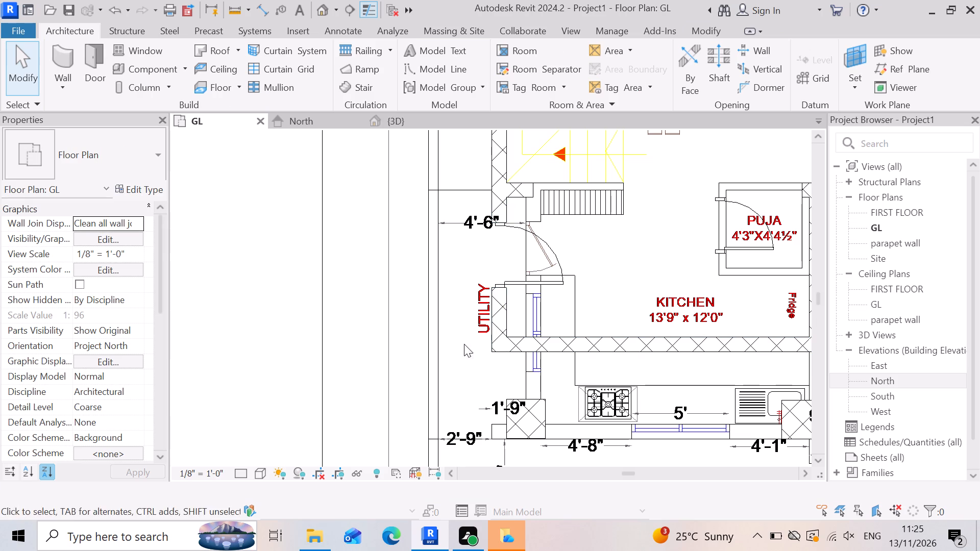
scroll(594, 342, "down", 3)
scroll(580, 391, "up", 6)
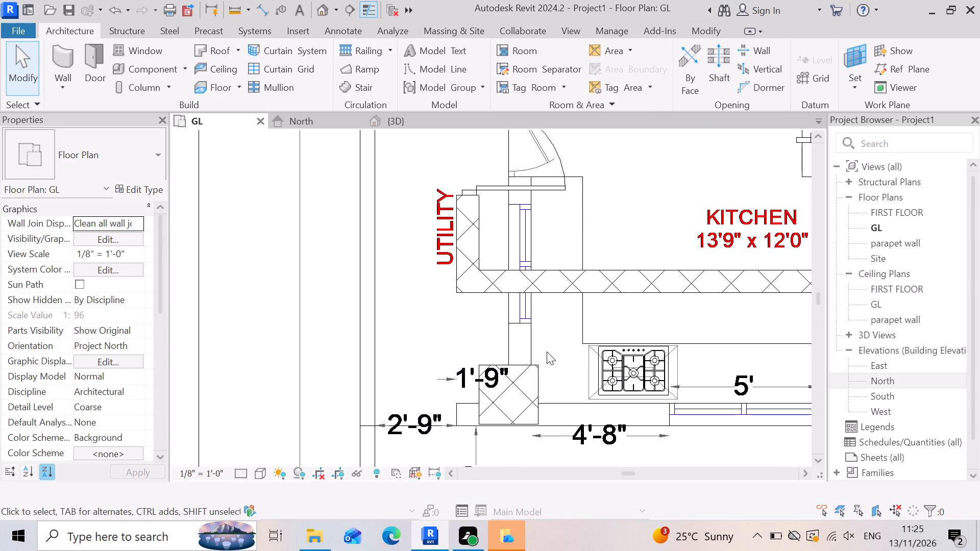
left_click(533, 349)
scroll(498, 357, "down", 3)
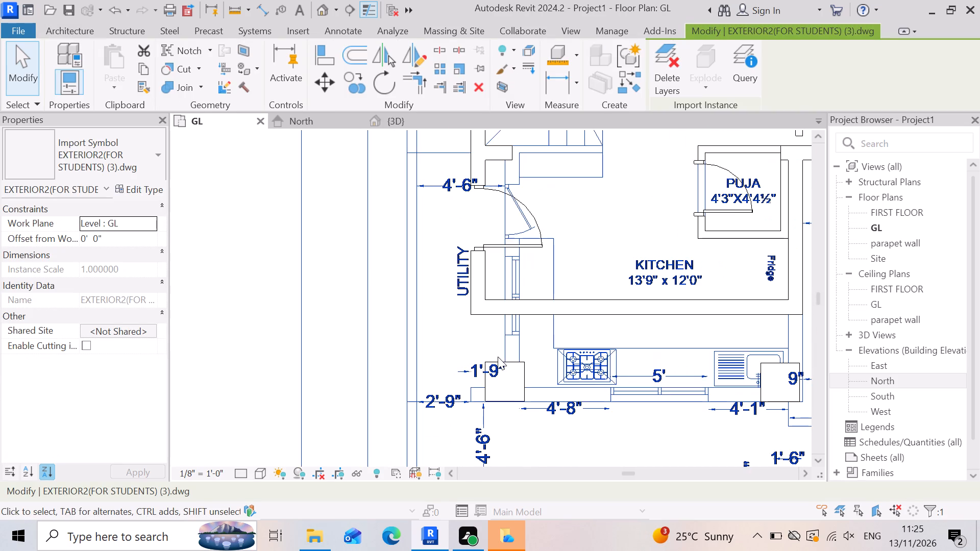
scroll(453, 381, "down", 3)
scroll(676, 385, "up", 2)
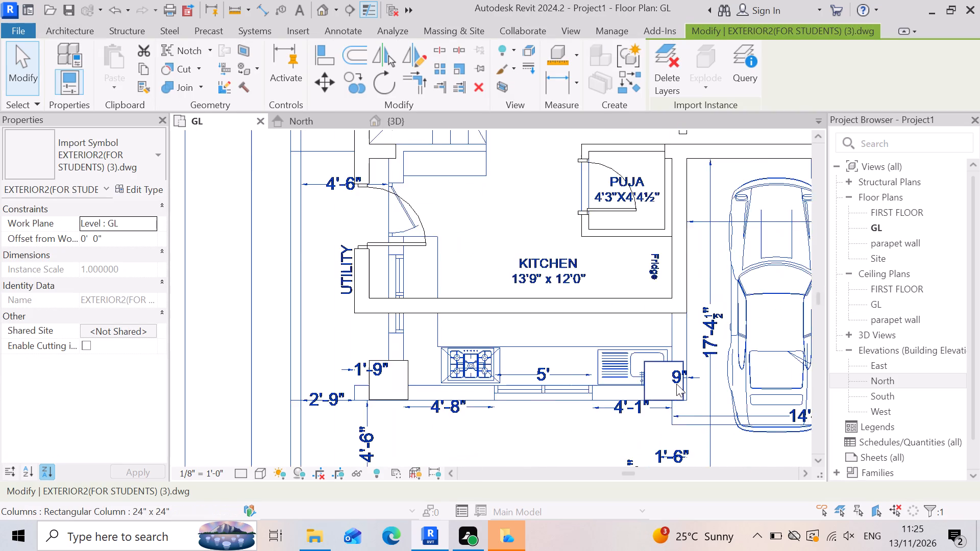
scroll(676, 384, "up", 3)
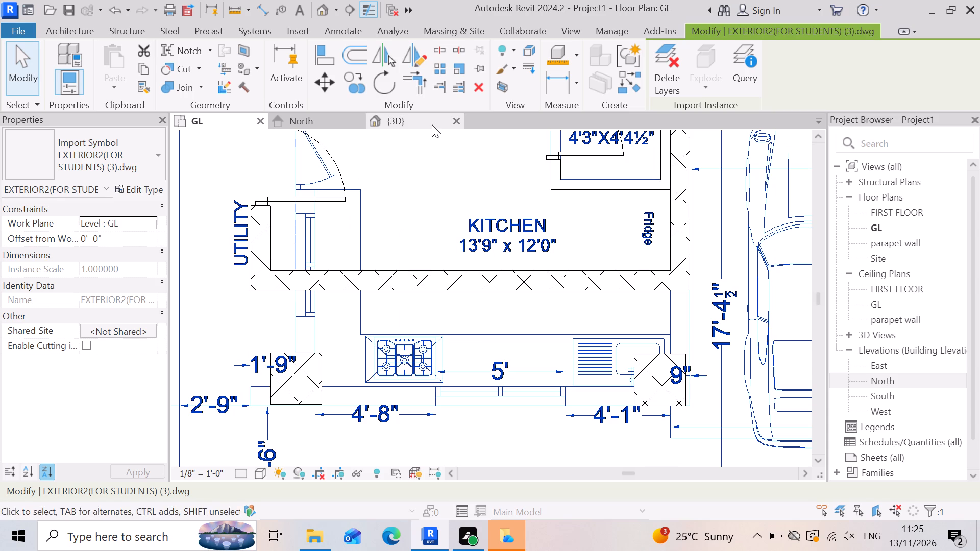
left_click(432, 124)
scroll(639, 316, "down", 4)
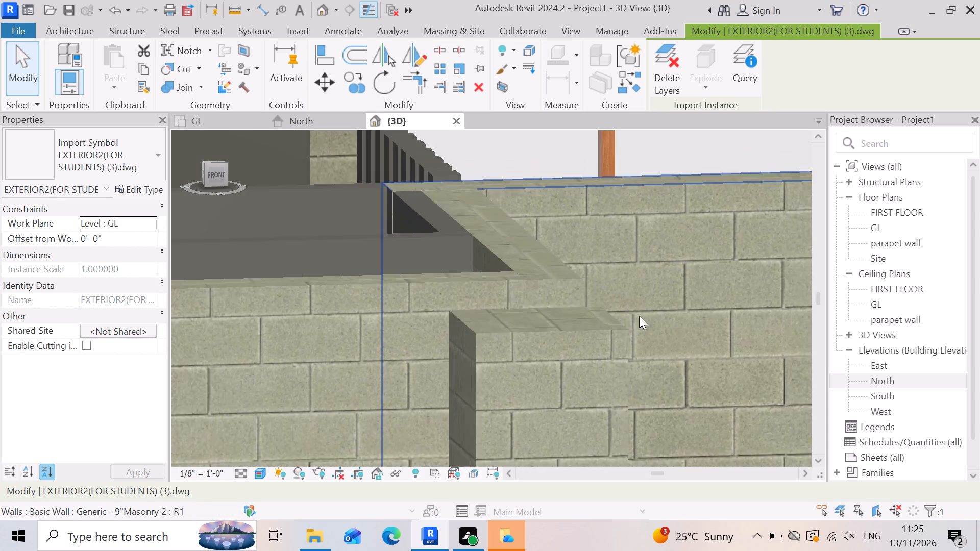
scroll(639, 316, "down", 9)
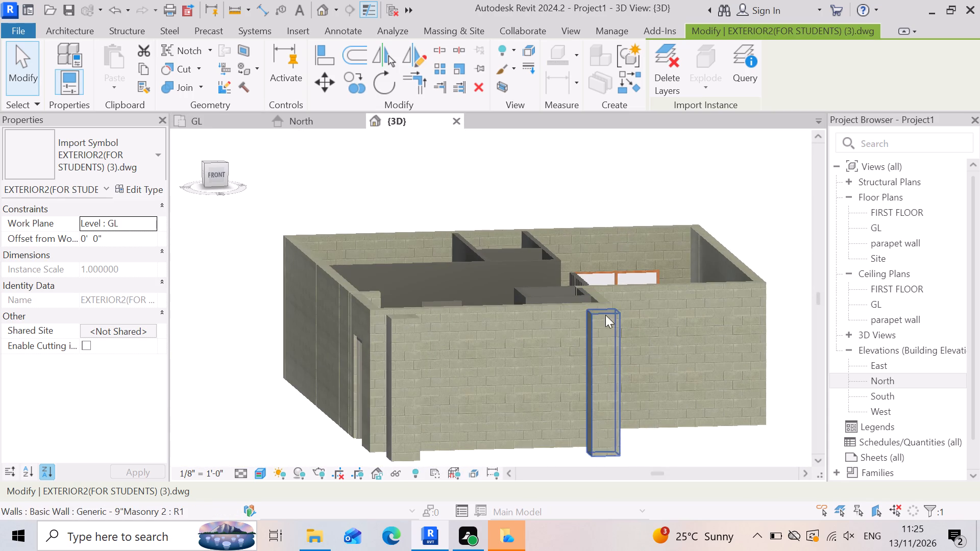
Examine the front corner column, the side door and the adjoining kitchen walls from the front and the utility side in 3D.
scroll(366, 425, "up", 2)
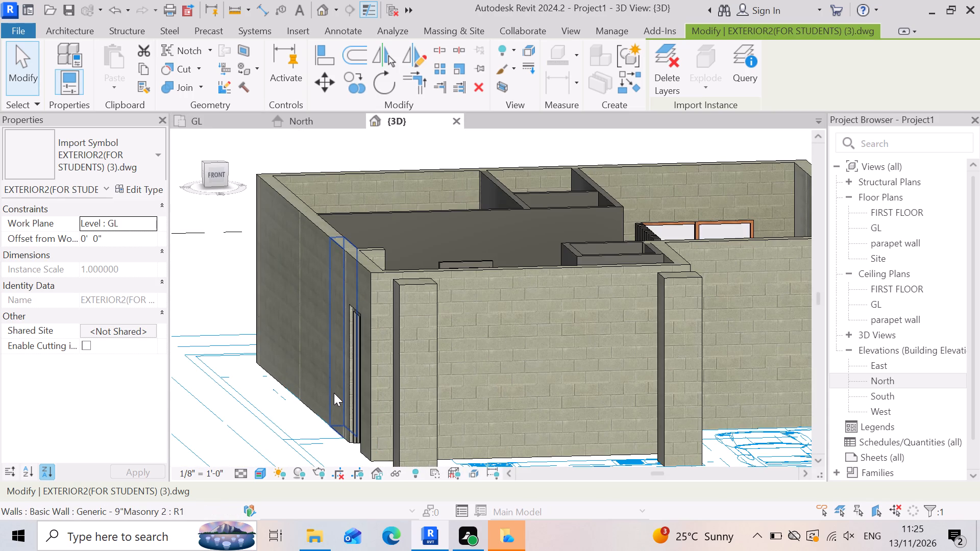
scroll(334, 392, "up", 3)
left_click(472, 354)
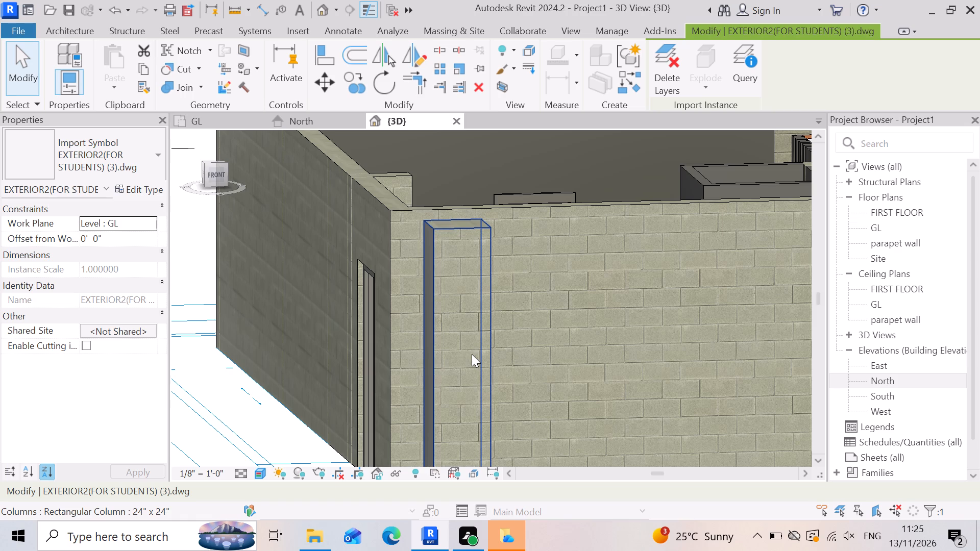
scroll(325, 366, "down", 3)
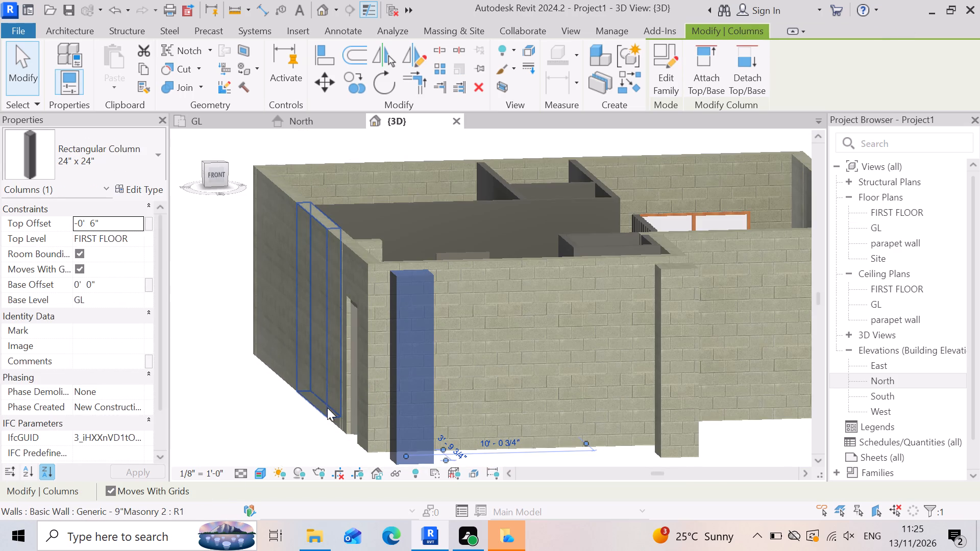
middle_click_drag(324, 404, 405, 416, "shift")
right_click_drag(322, 402, 405, 416, "shift")
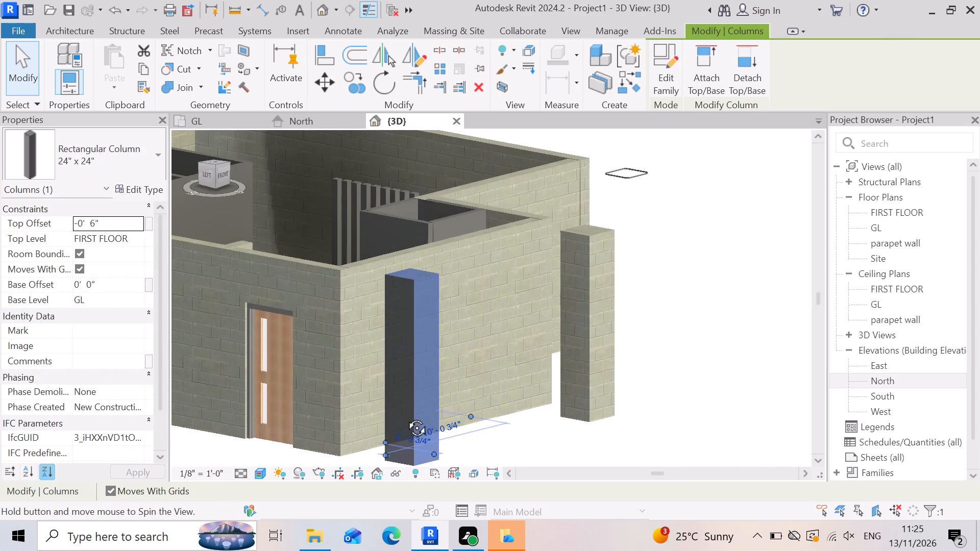
middle_click_drag(405, 416, 443, 422, "shift")
right_click_drag(405, 416, 443, 422, "shift")
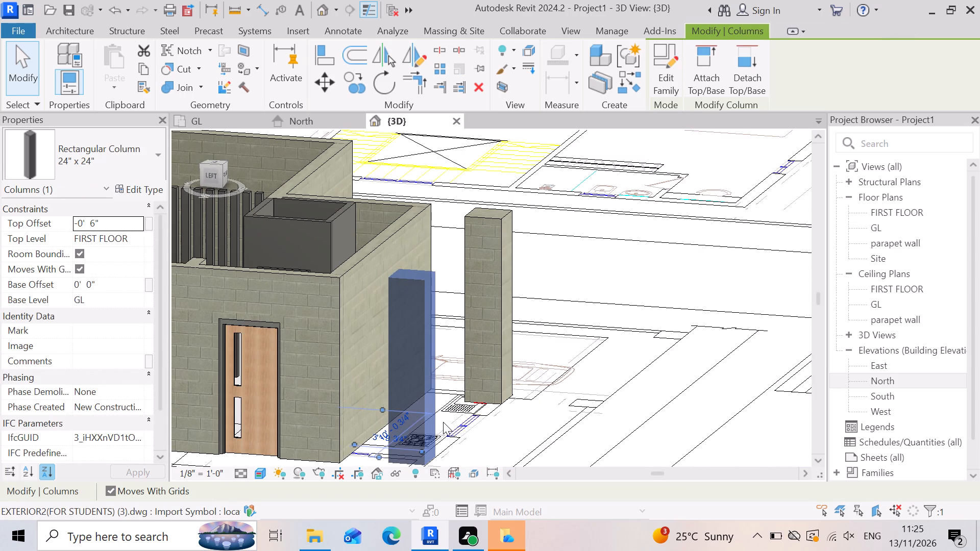
scroll(451, 348, "down", 4)
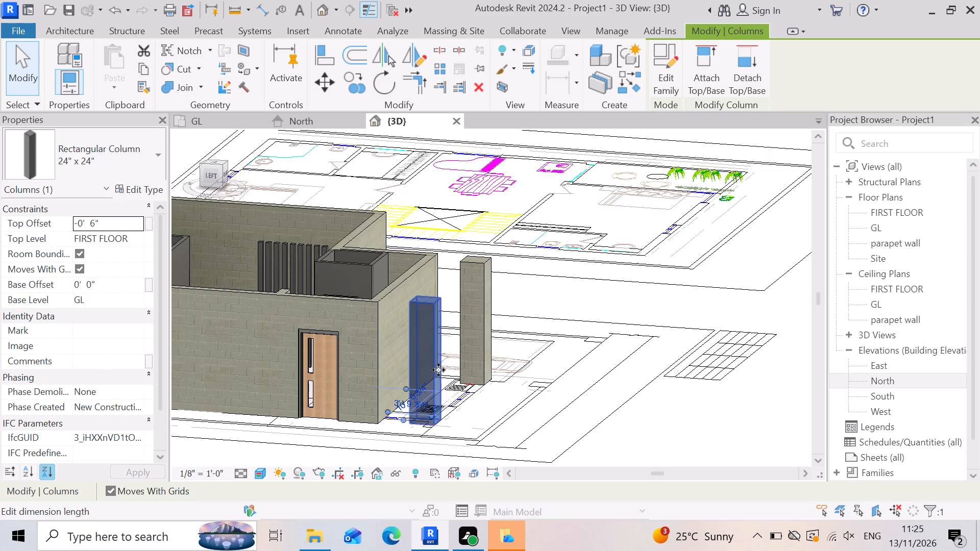
scroll(438, 370, "down", 2)
Delete the 3' x 7' single passage door from the utility-side wall near the kitchen's front corner.
scroll(313, 371, "up", 2)
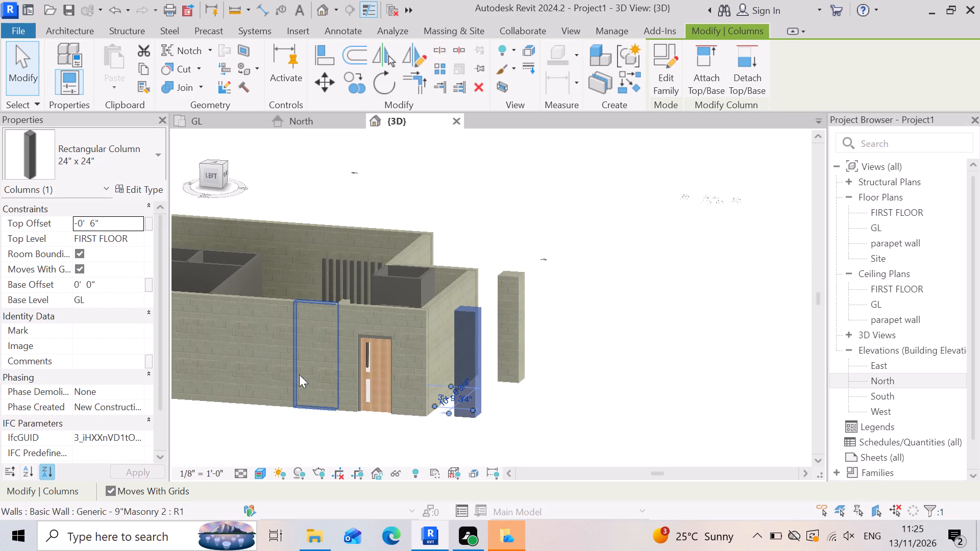
scroll(348, 421, "up", 3)
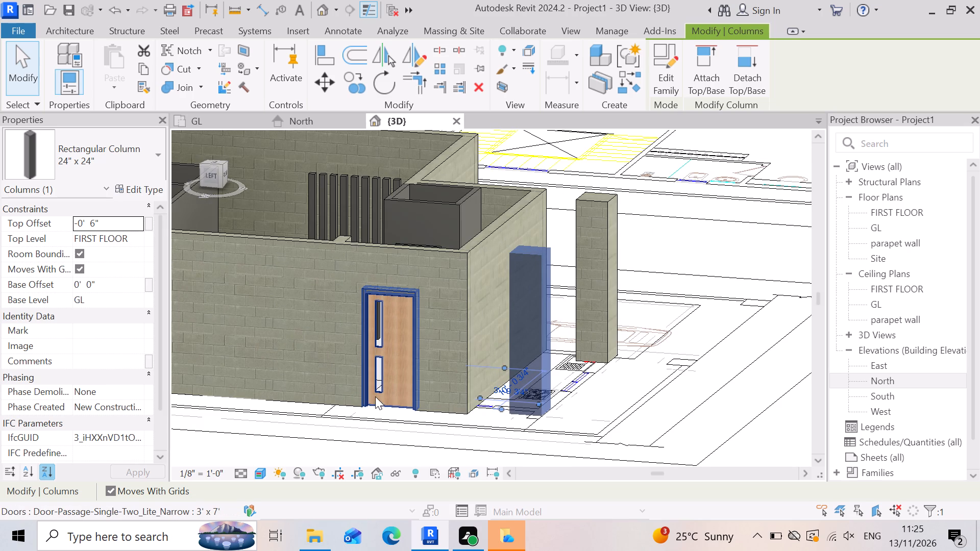
left_click(375, 396)
key("BackSpace")
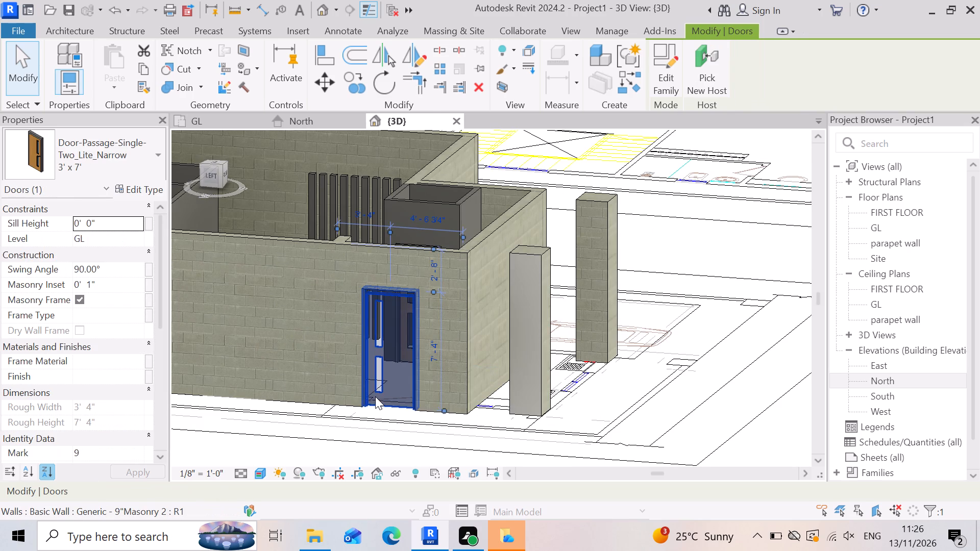
key("Escape")
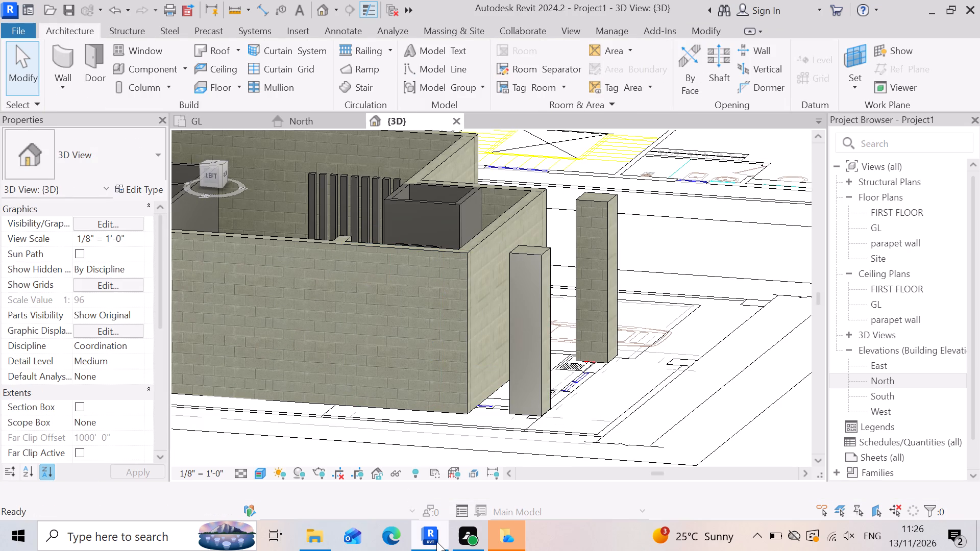
Examine the whole ground-floor model in 3D, checking the solid utility-side wall and the two front columns against the CAD plan.
scroll(616, 402, "down", 3)
scroll(340, 372, "up", 1)
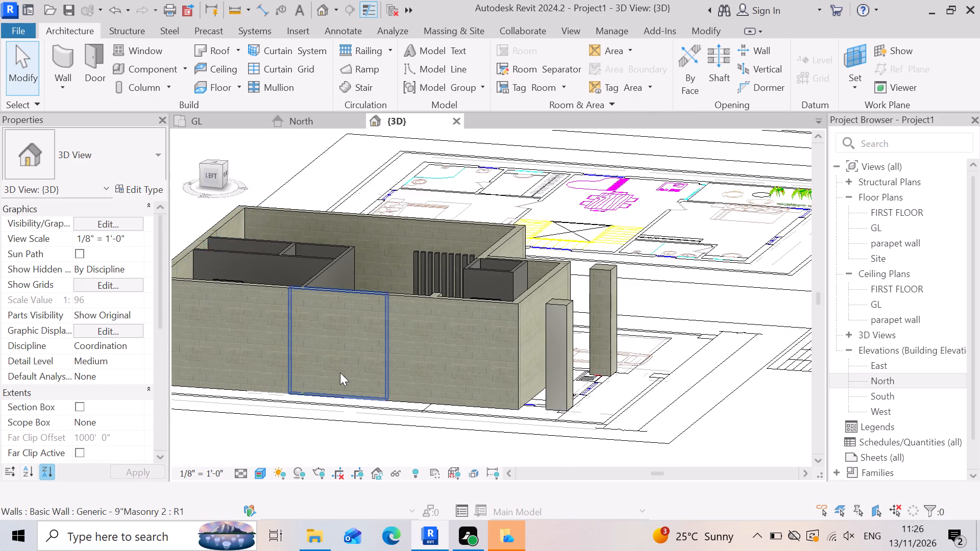
scroll(340, 372, "up", 1)
scroll(430, 405, "down", 2)
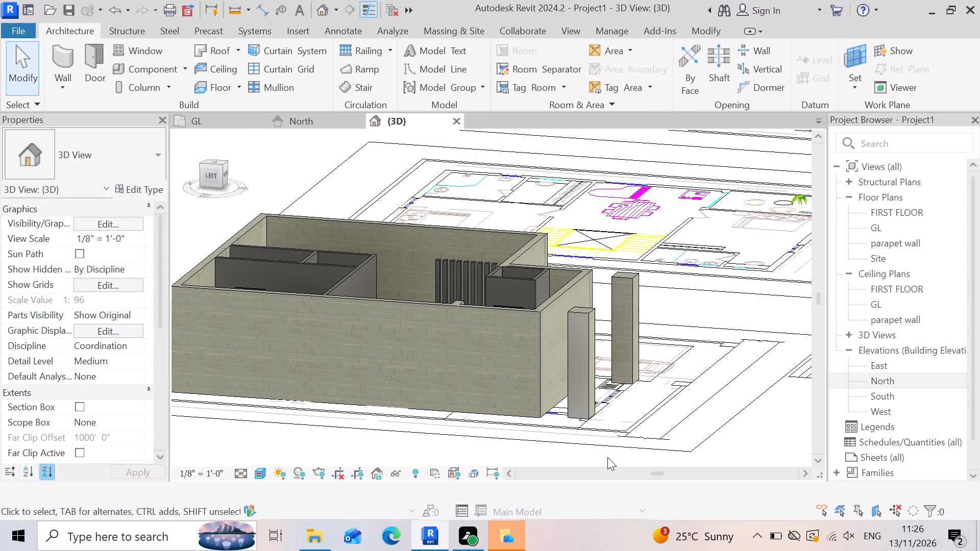
right_click_drag(589, 452, 563, 454, "shift")
middle_click_drag(586, 449, 563, 454, "shift")
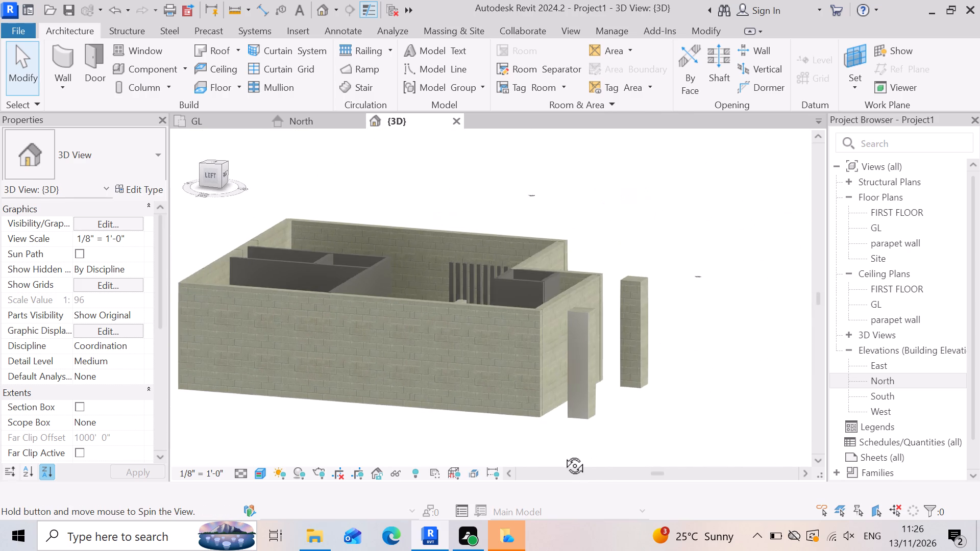
middle_click_drag(563, 454, 478, 451, "shift")
right_click_drag(563, 454, 478, 451, "shift")
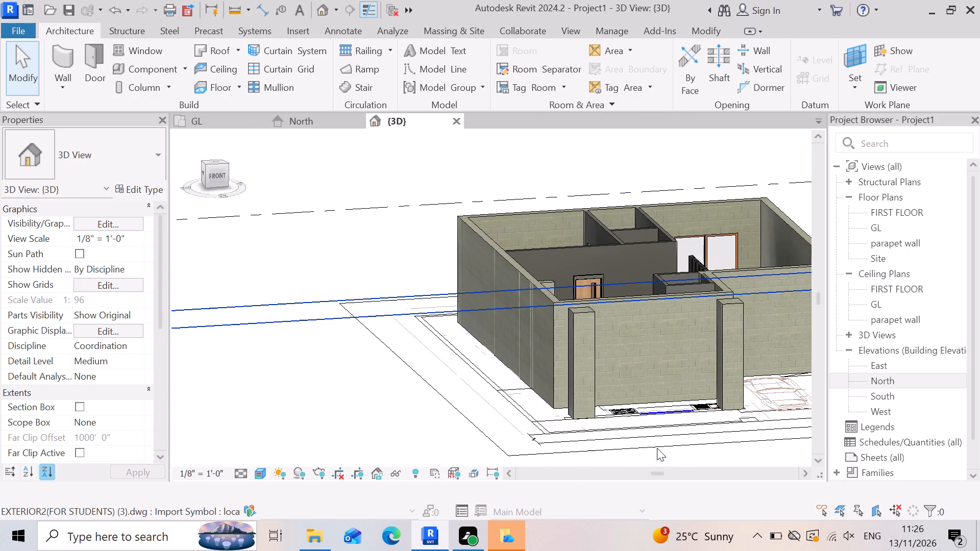
scroll(576, 387, "down", 2)
scroll(596, 429, "down", 3)
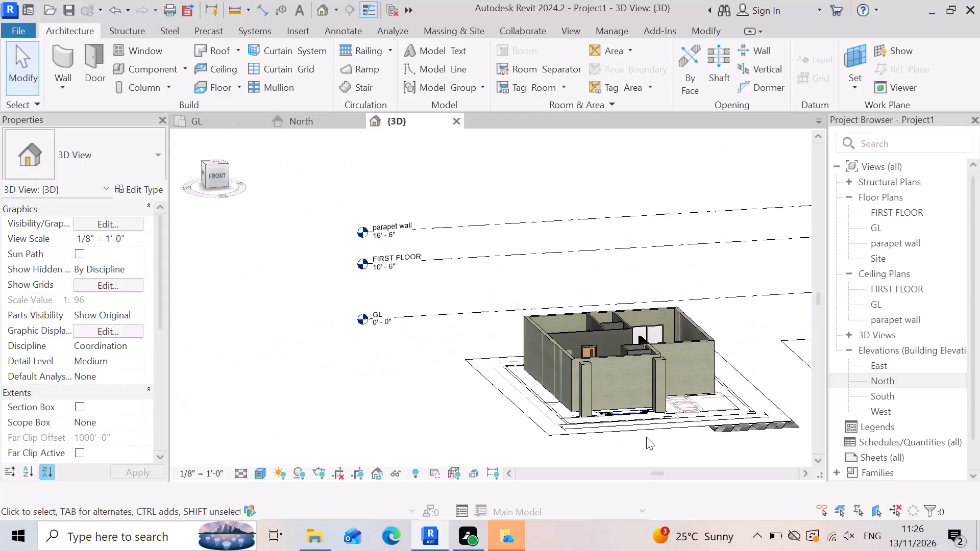
right_click_drag(636, 425, 630, 392, "shift")
middle_click(631, 416, "shift")
middle_click(630, 392, "shift")
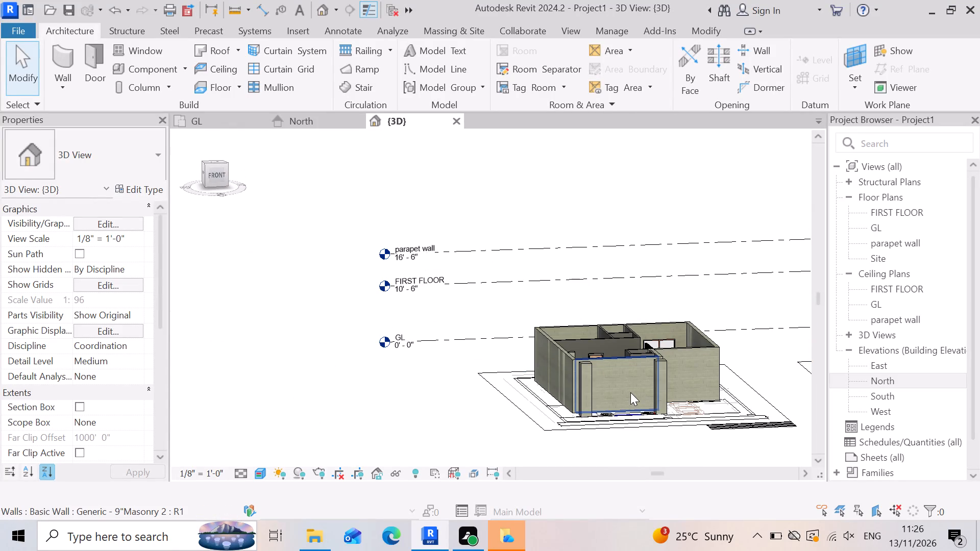
scroll(630, 392, "up", 3)
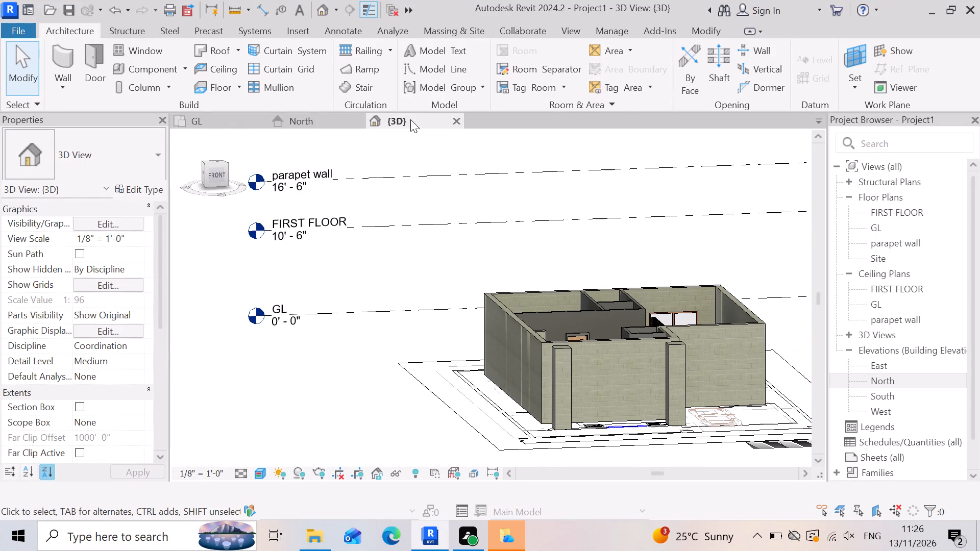
In the GL floor plan, pull the kitchen–portico wall's end back to about 10 3/4" short of the kitchen front wall's centreline.
left_click(213, 116)
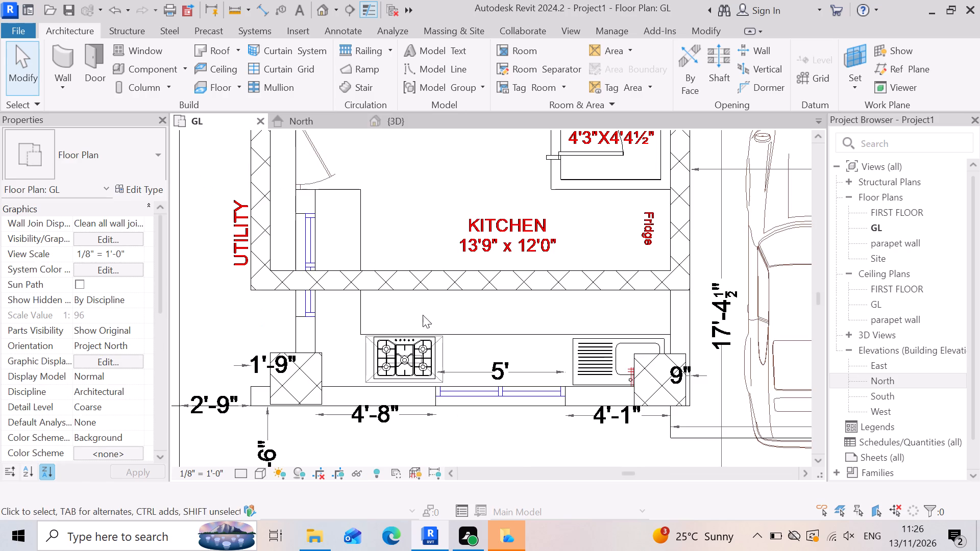
scroll(249, 250, "down", 3)
scroll(576, 318, "up", 2)
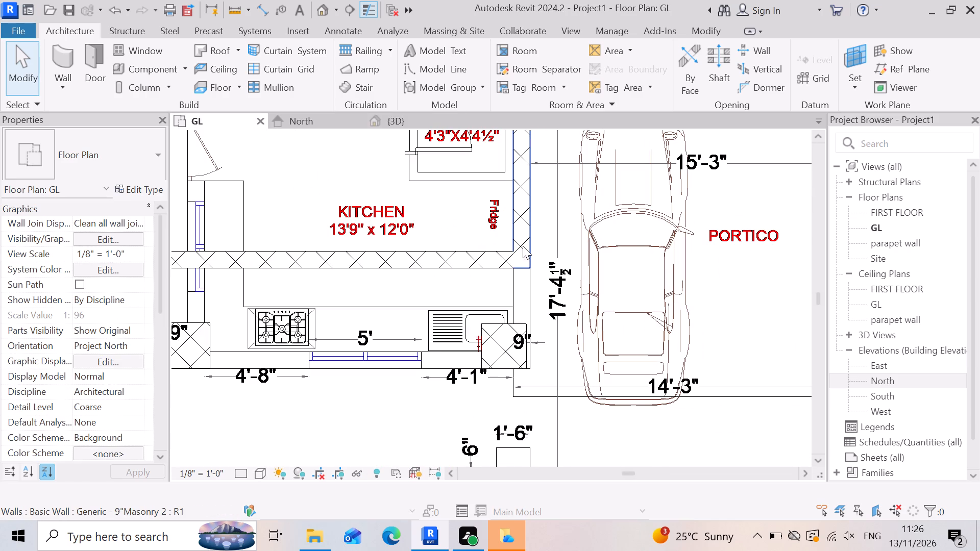
left_click(527, 254)
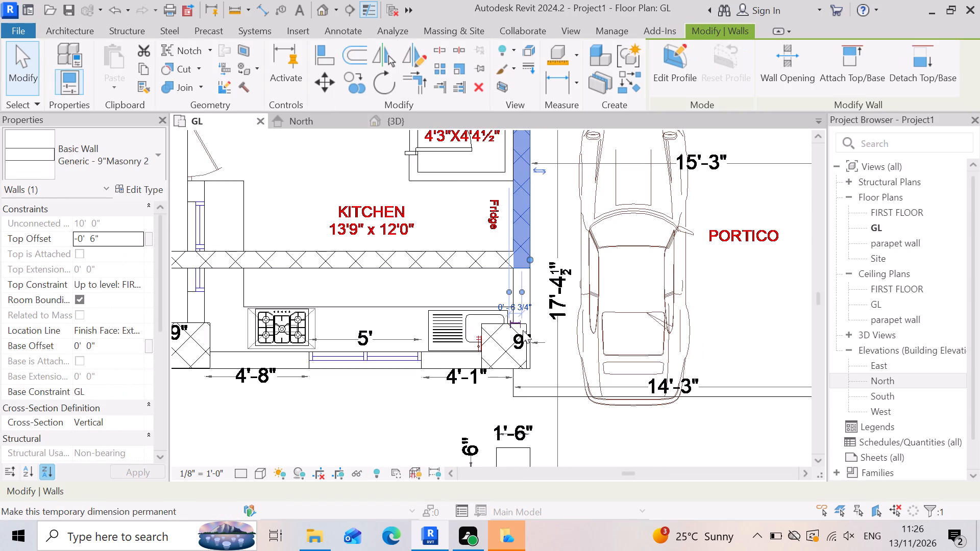
scroll(506, 253, "up", 3)
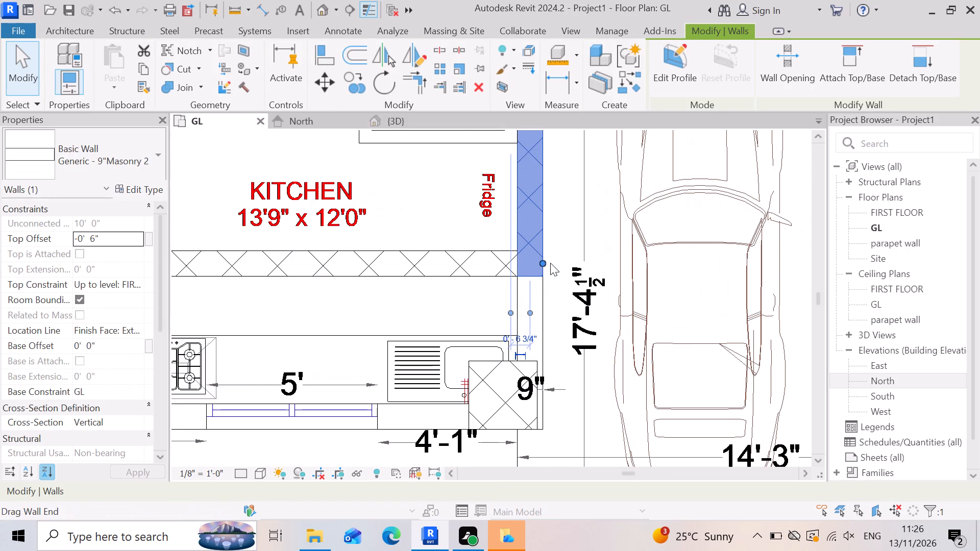
left_click_drag(544, 263, 546, 234)
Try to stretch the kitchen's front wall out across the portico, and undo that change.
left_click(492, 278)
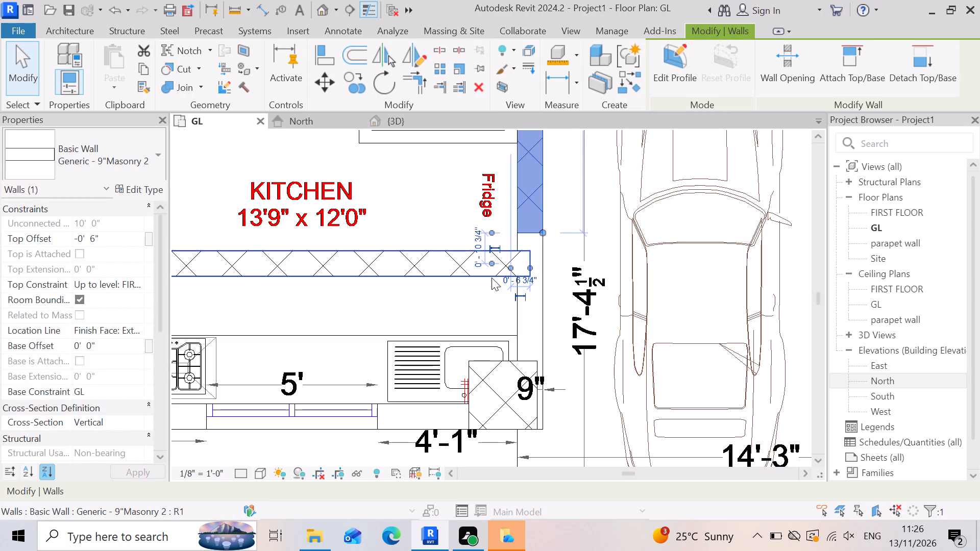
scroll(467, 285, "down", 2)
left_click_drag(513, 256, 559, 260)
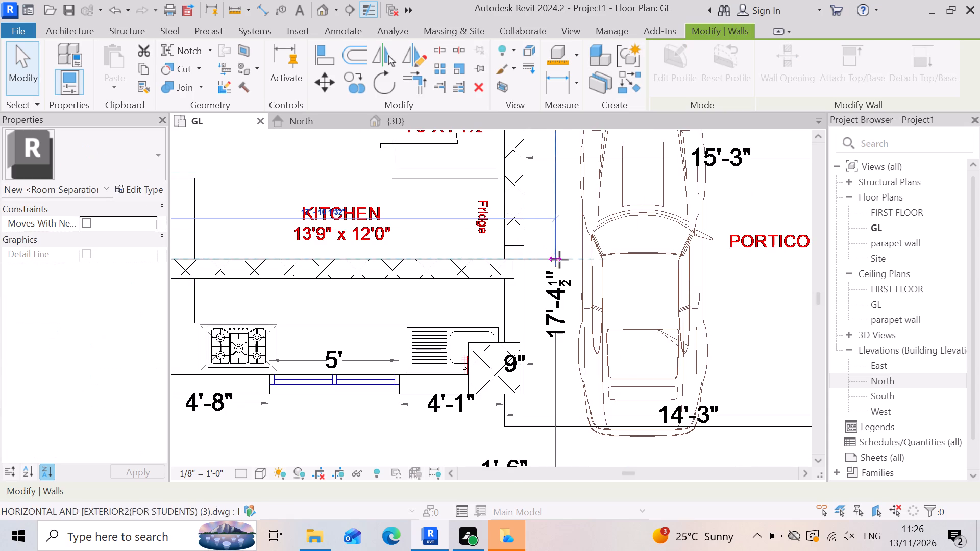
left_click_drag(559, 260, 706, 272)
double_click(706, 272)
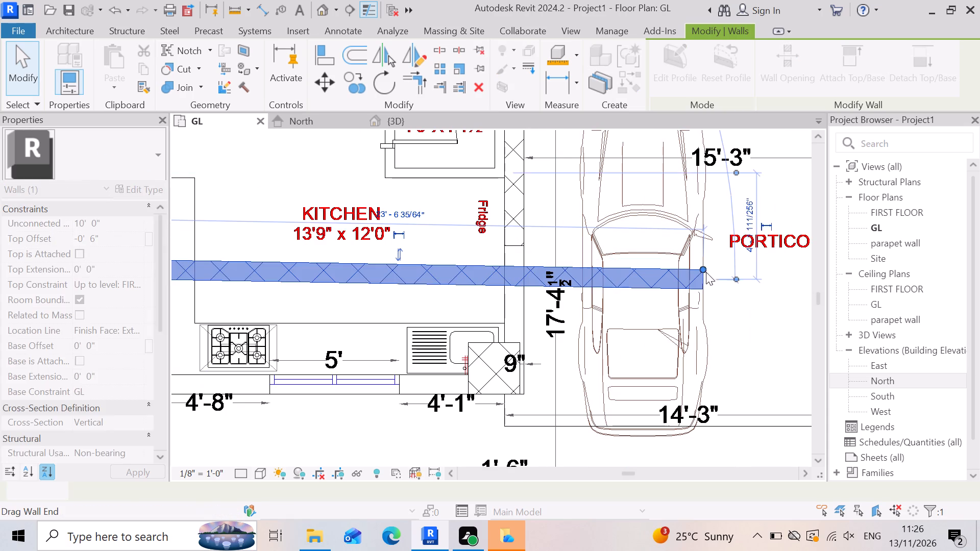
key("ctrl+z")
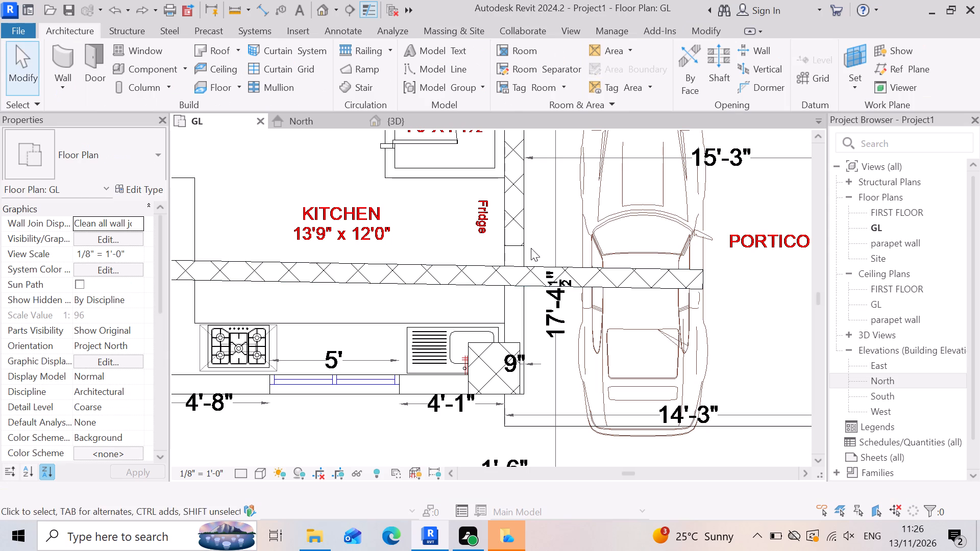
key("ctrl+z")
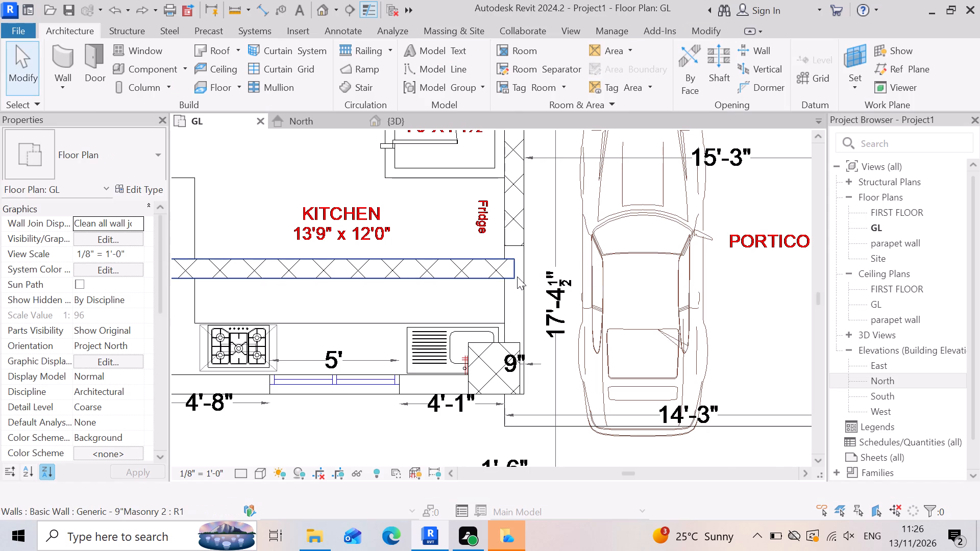
Extend the kitchen's front wall horizontally across the portico to its outer edge line, about 30' long overall.
scroll(400, 300, "down", 6)
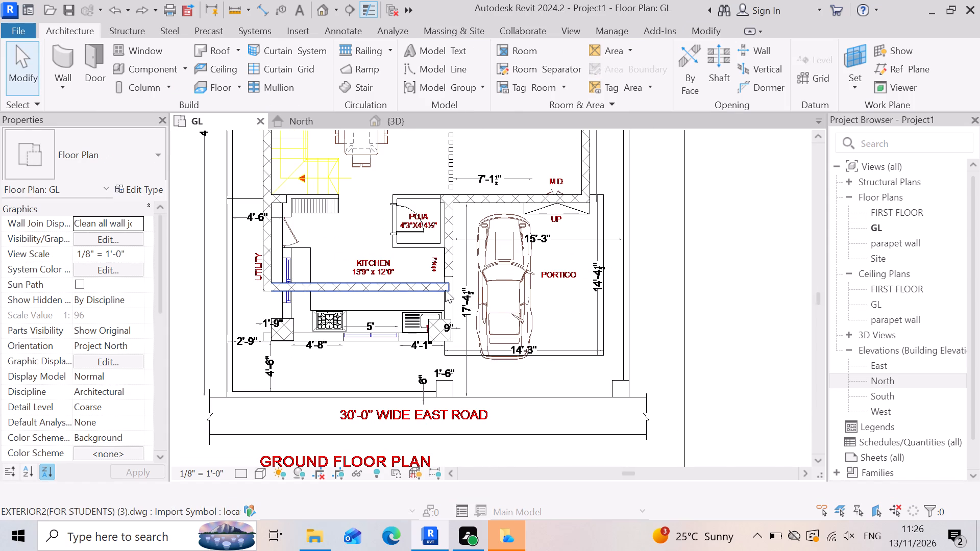
left_click(445, 290)
left_click_drag(449, 280, 477, 276)
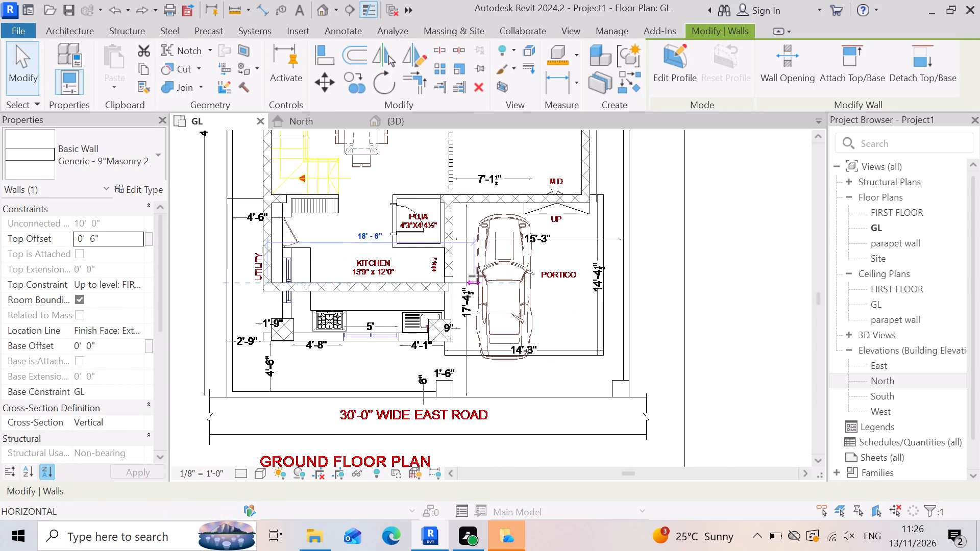
left_click_drag(477, 276, 601, 296)
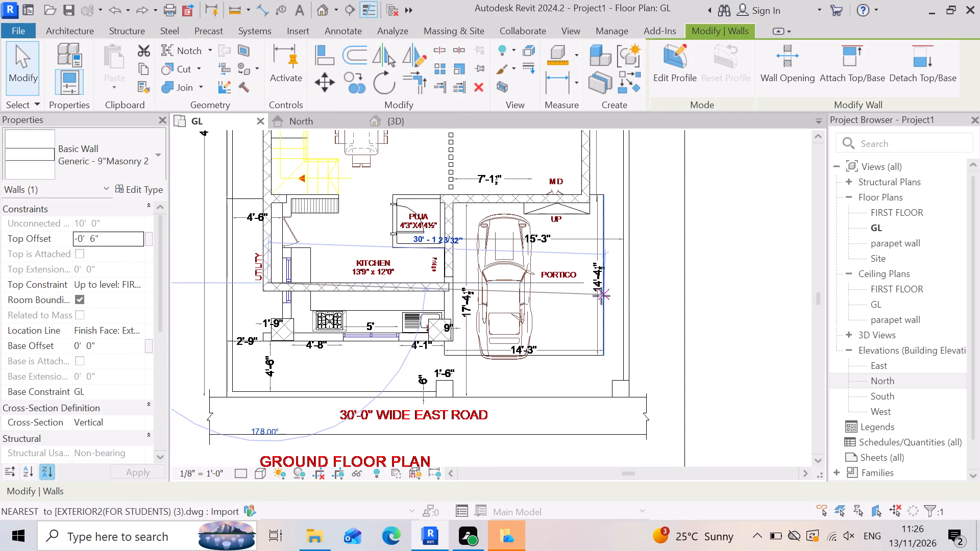
left_click_drag(601, 296, 601, 285)
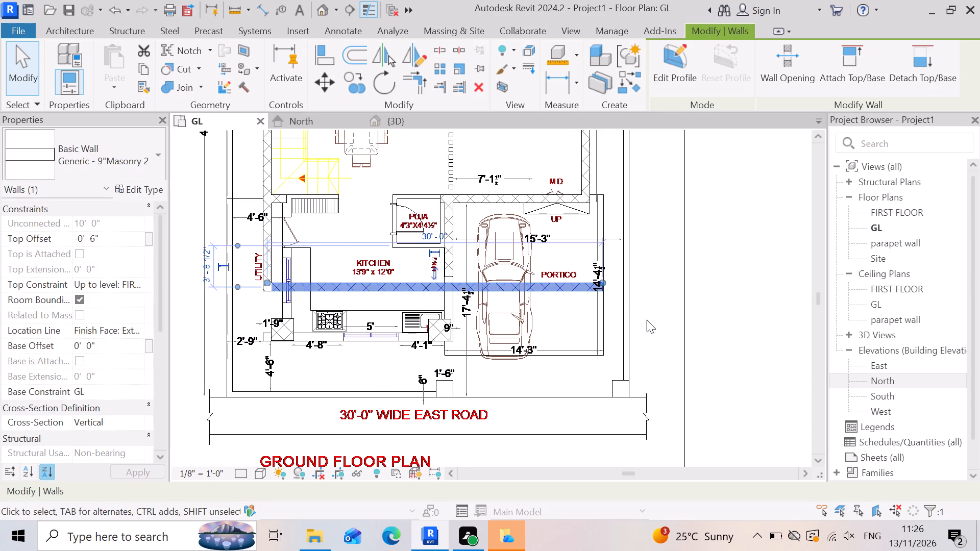
key("Escape")
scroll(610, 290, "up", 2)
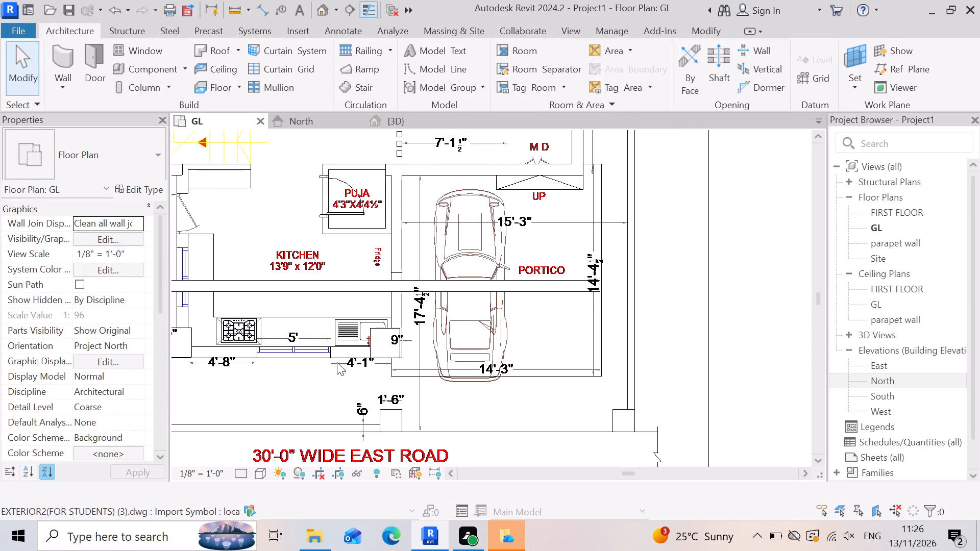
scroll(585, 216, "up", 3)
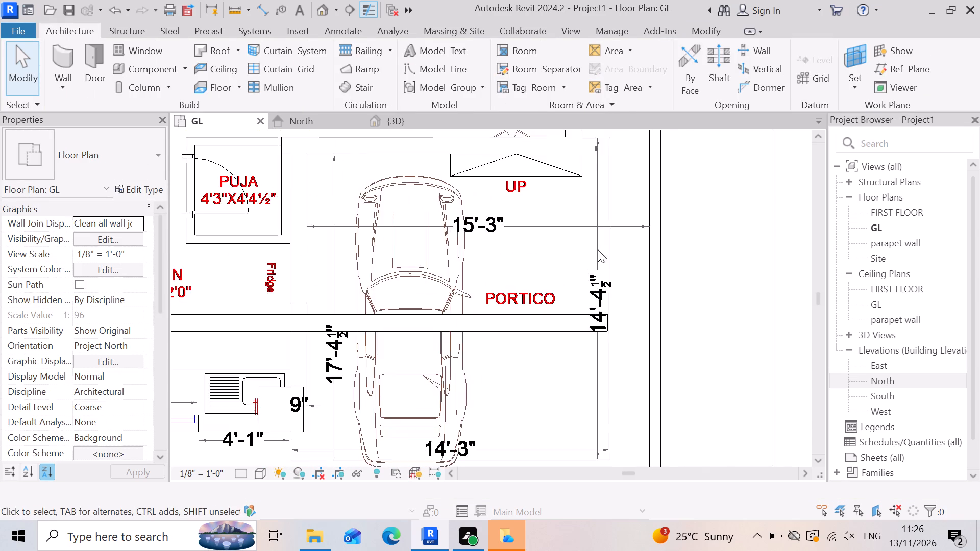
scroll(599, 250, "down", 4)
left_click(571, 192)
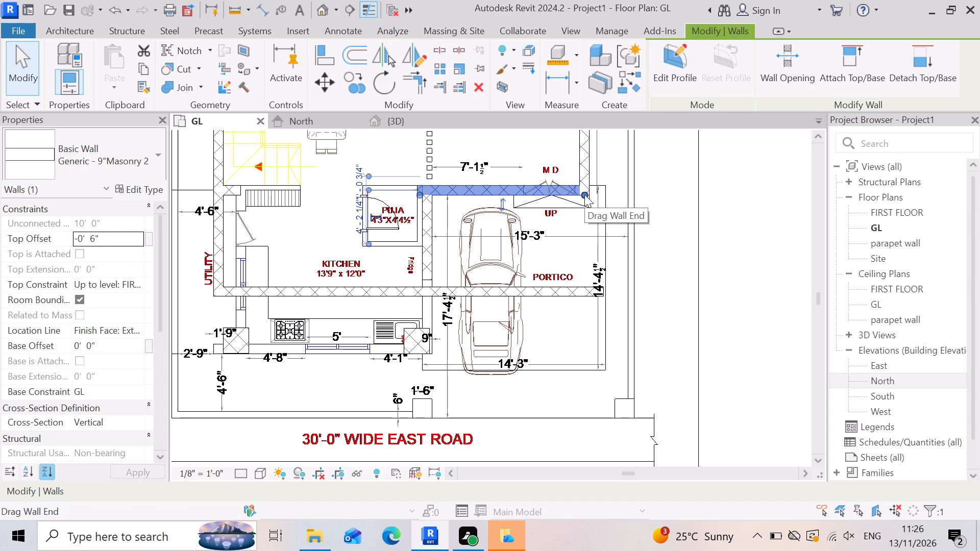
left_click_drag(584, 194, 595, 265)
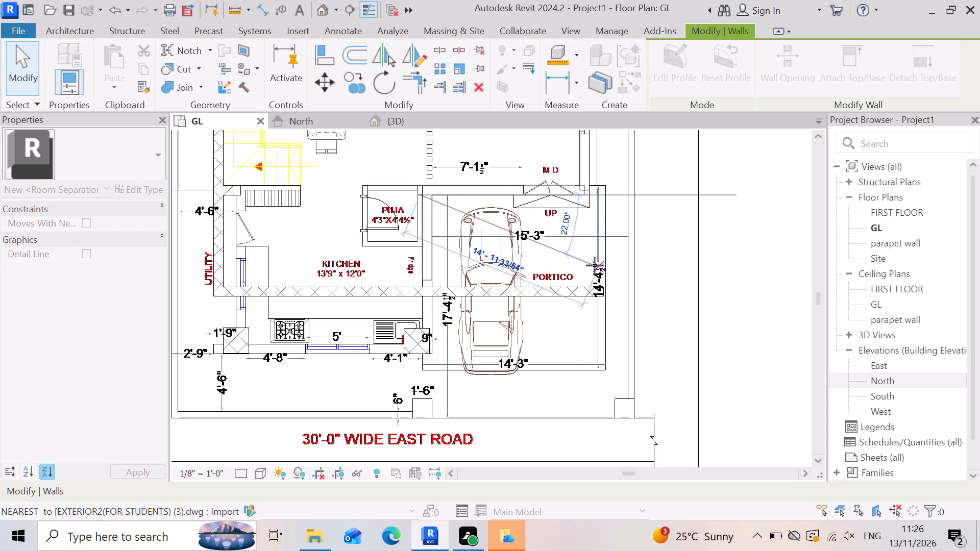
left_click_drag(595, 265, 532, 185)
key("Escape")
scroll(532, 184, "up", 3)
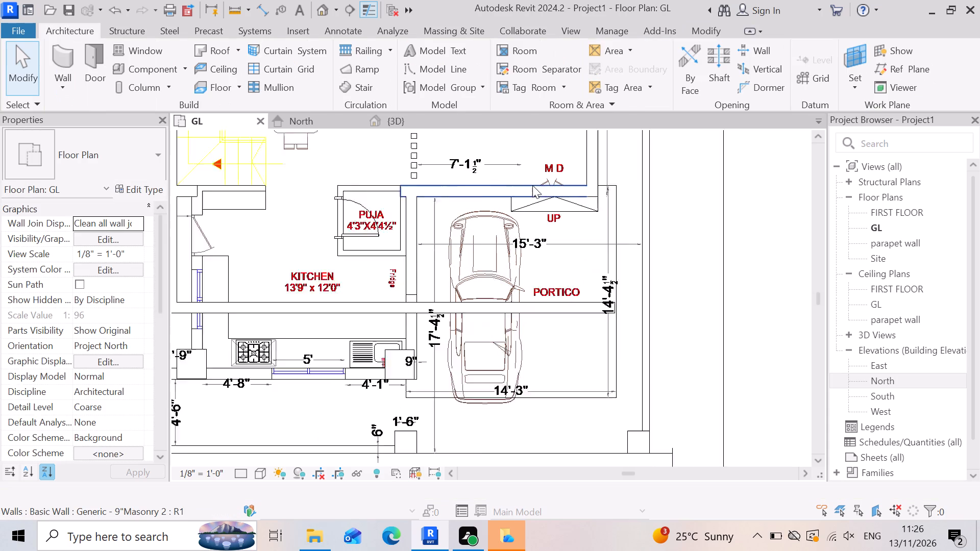
Pull the end of the dining–portico wall back from the outer side wall near the main door, leaving it about 11'-0" long.
left_click_drag(532, 185, 569, 189)
left_click(599, 201)
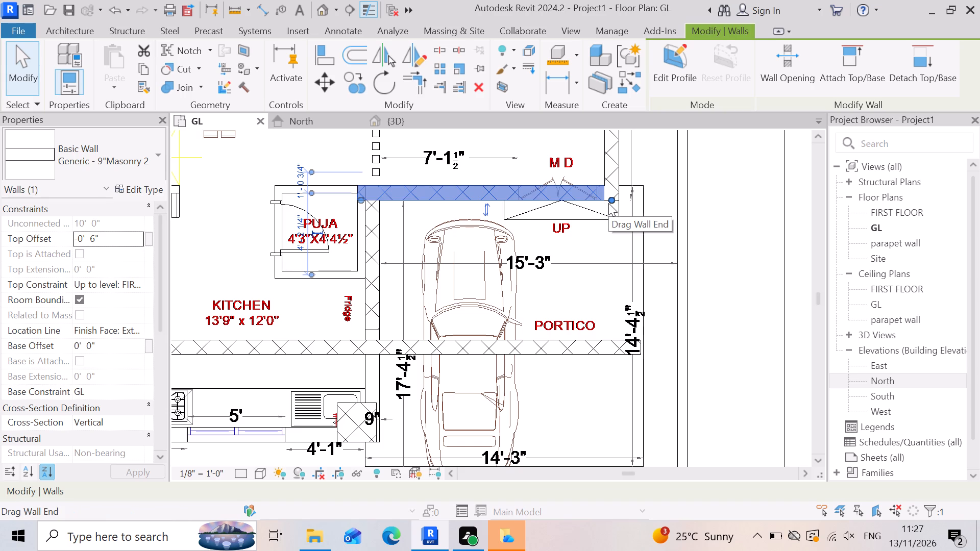
left_click_drag(612, 201, 579, 199)
left_click(577, 199)
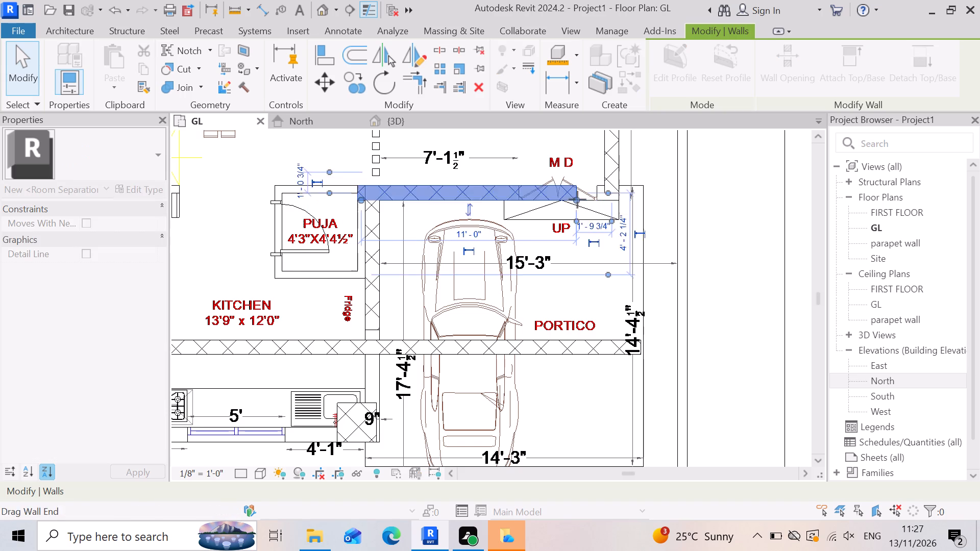
key("Escape")
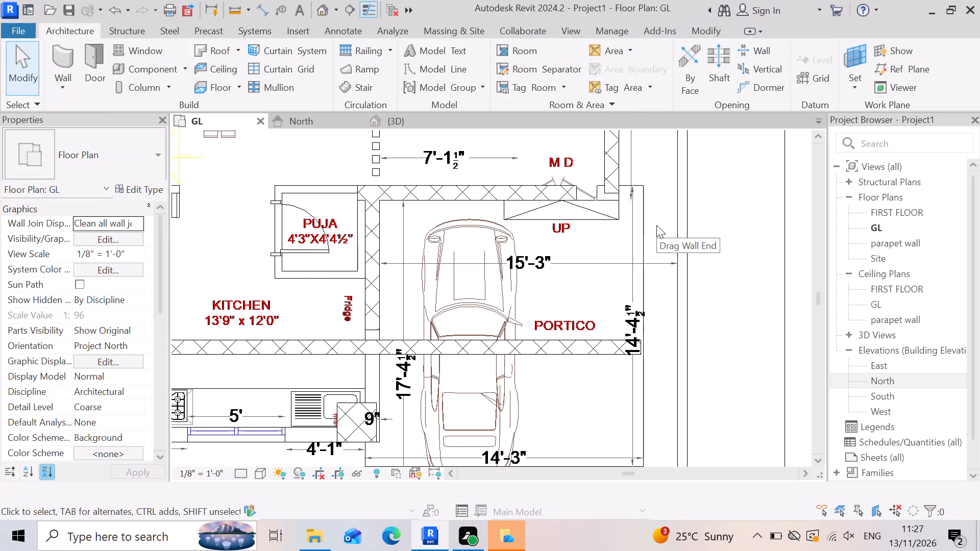
Extend the outer side wall beside the main door along the portico until it meets the extended kitchen front wall.
left_click(620, 190)
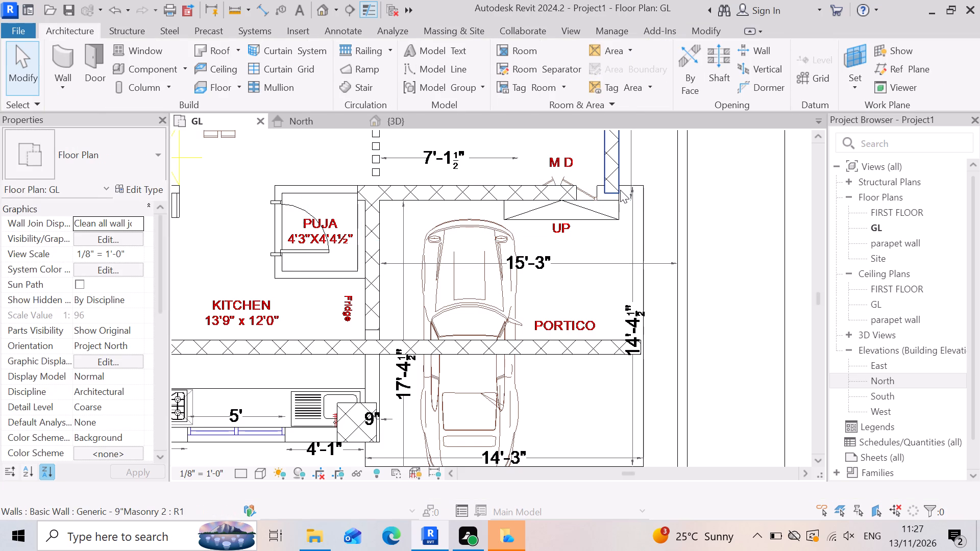
left_click_drag(607, 193, 615, 328)
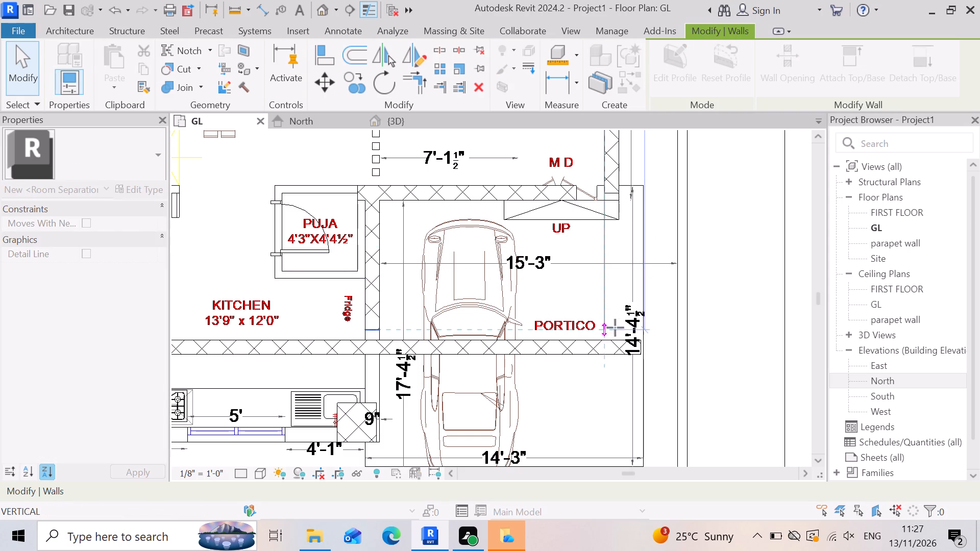
left_click_drag(615, 328, 597, 345)
left_click(597, 345)
key("Escape")
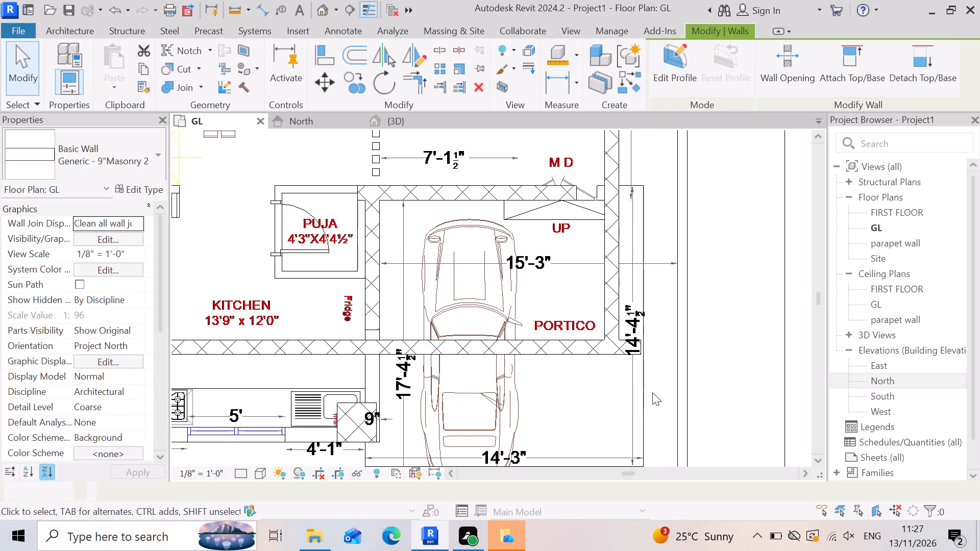
Pull the extended kitchen front wall's outer end back to the outer face of the portico's side wall to form a corner.
scroll(618, 362, "up", 3)
left_click(613, 348)
scroll(619, 360, "up", 2)
scroll(659, 328, "up", 3)
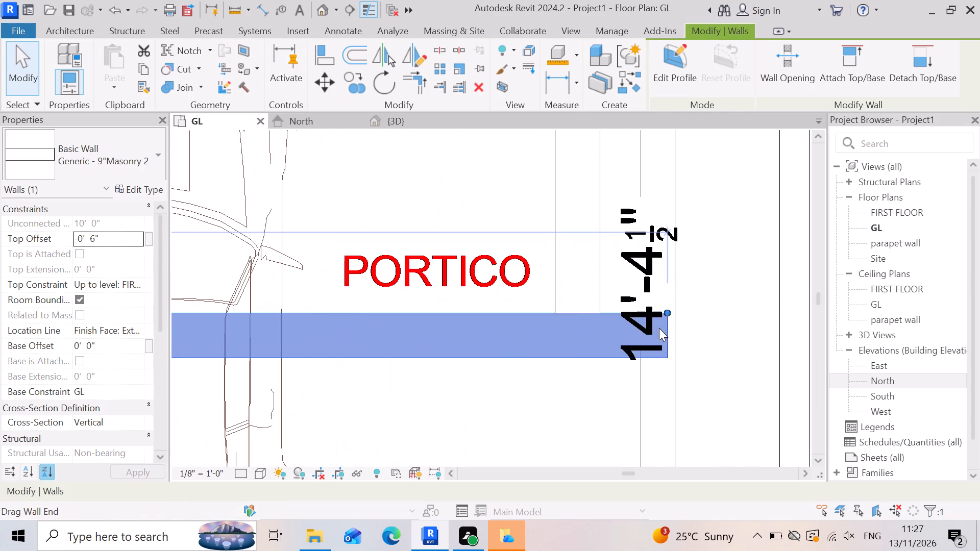
left_click_drag(668, 312, 618, 313)
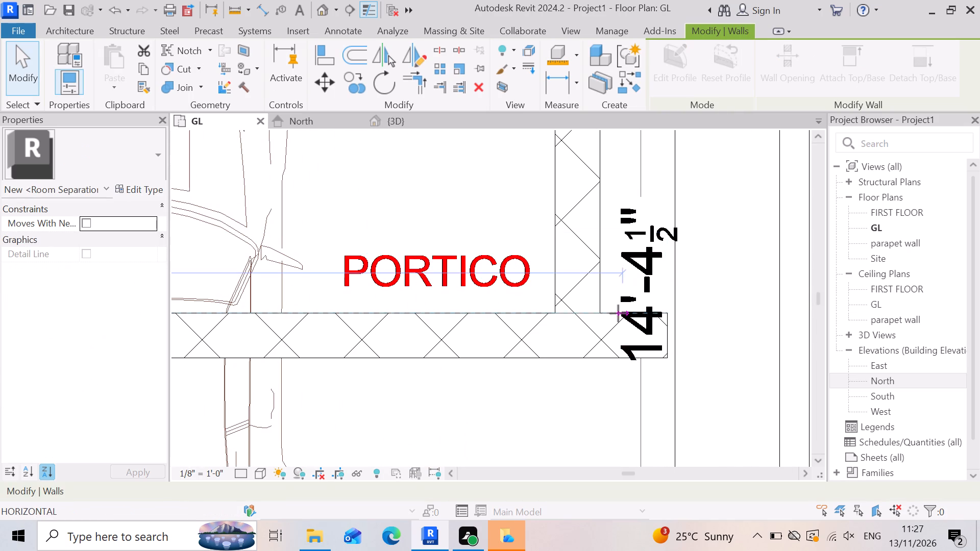
left_click_drag(618, 313, 602, 313)
left_click(601, 313)
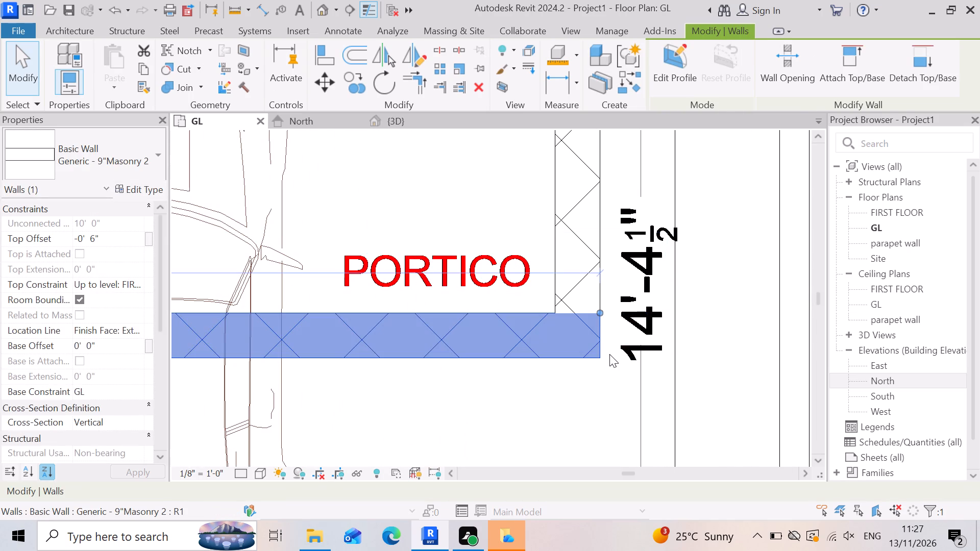
key("Escape")
Select the wall between the kitchen and the portico.
scroll(632, 332, "down", 14)
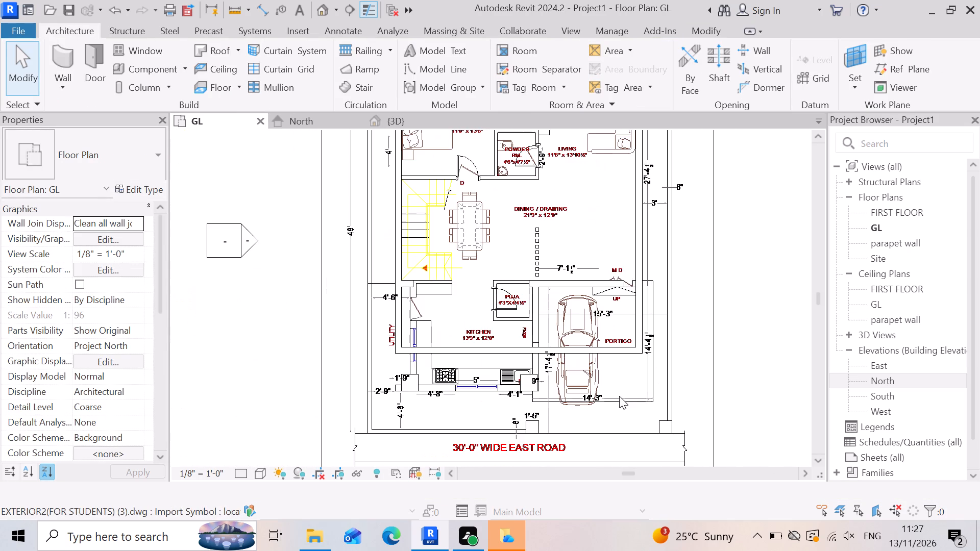
scroll(533, 323, "up", 2)
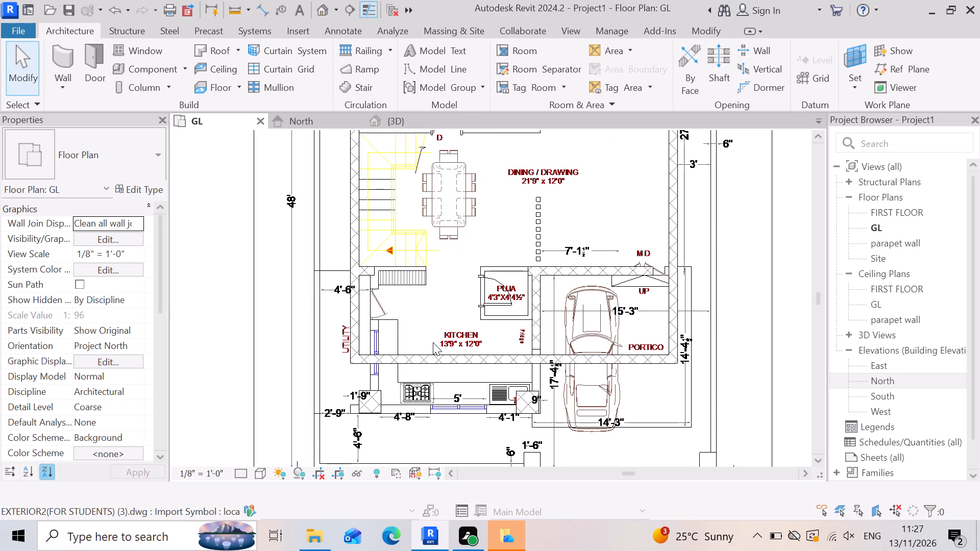
left_click(541, 300)
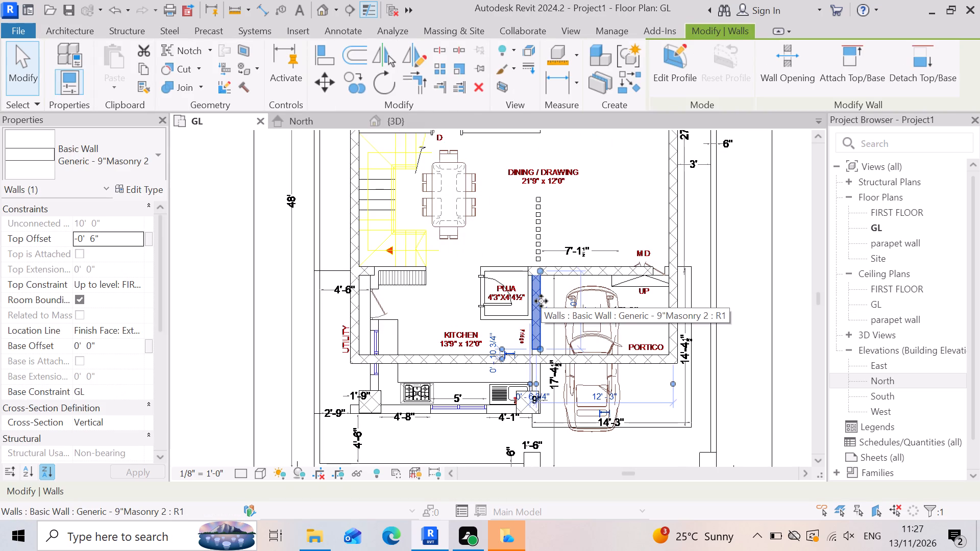
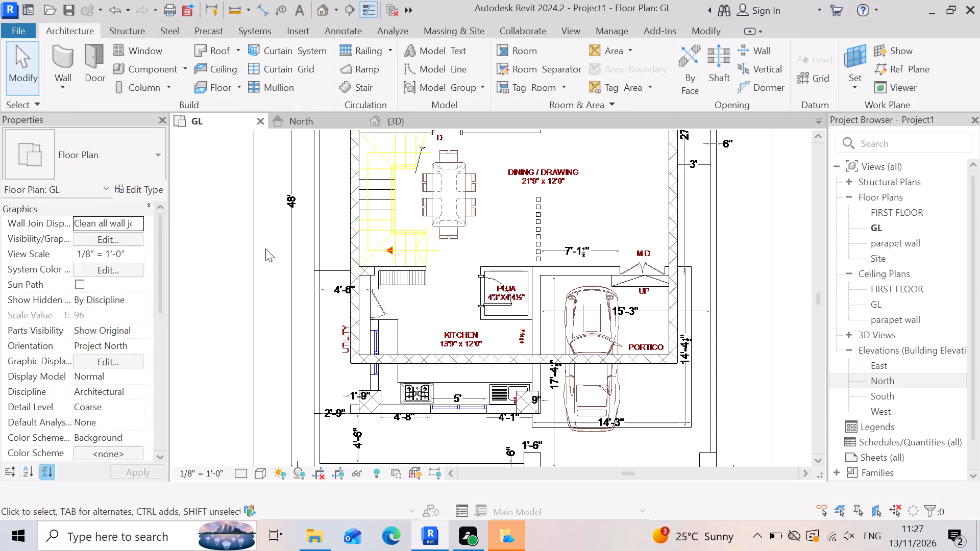
Examine the reworked kitchen and portico walls and the two front columns in the 3D view from the front and side.
left_click(413, 121)
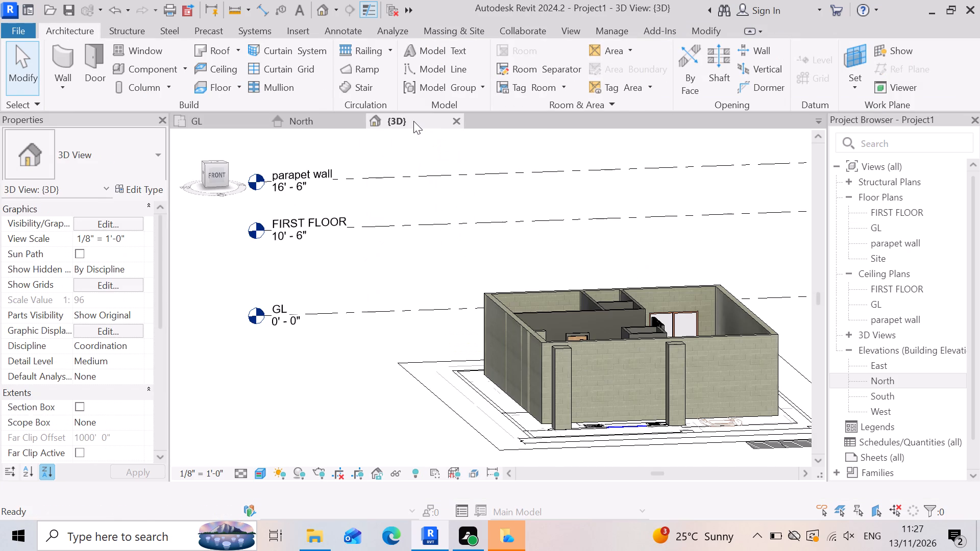
key("Escape")
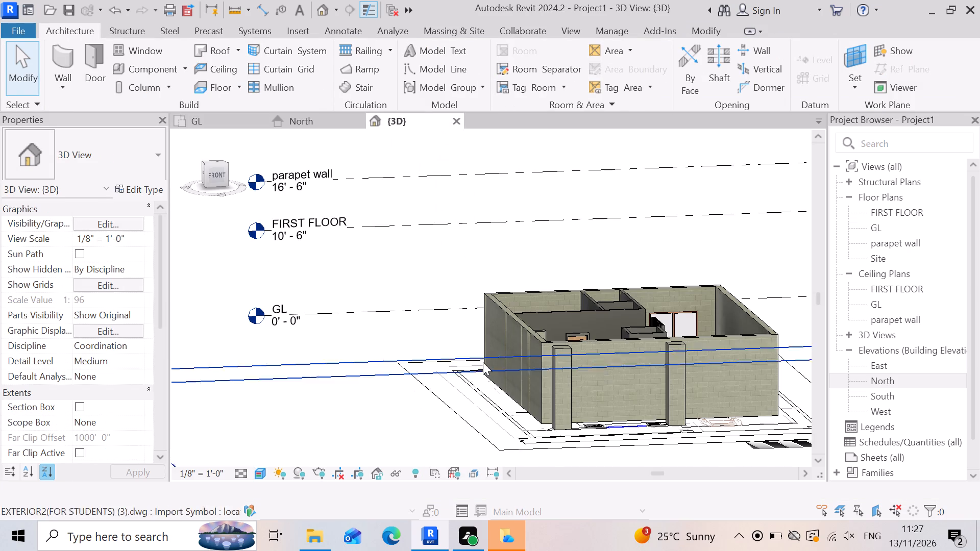
scroll(539, 333, "up", 6)
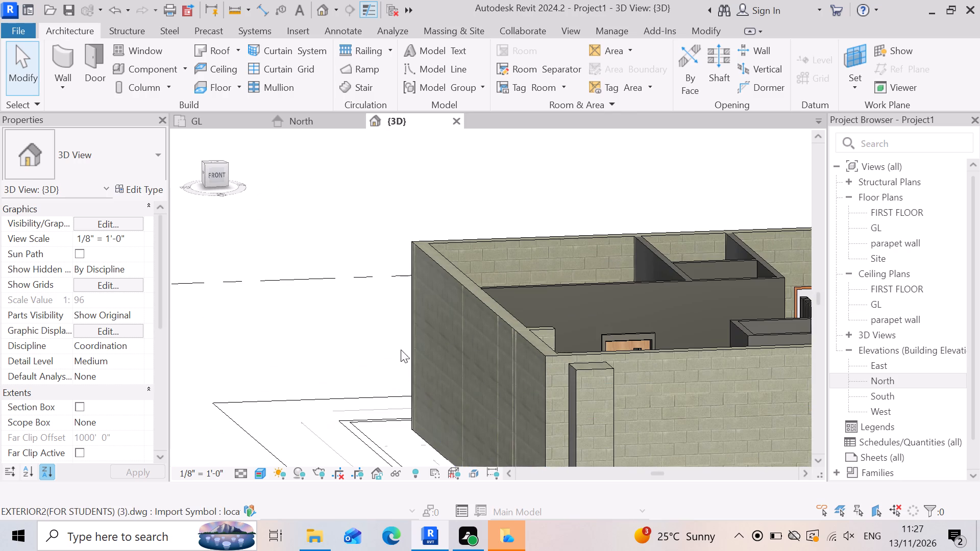
scroll(546, 371, "down", 4)
scroll(594, 385, "down", 1)
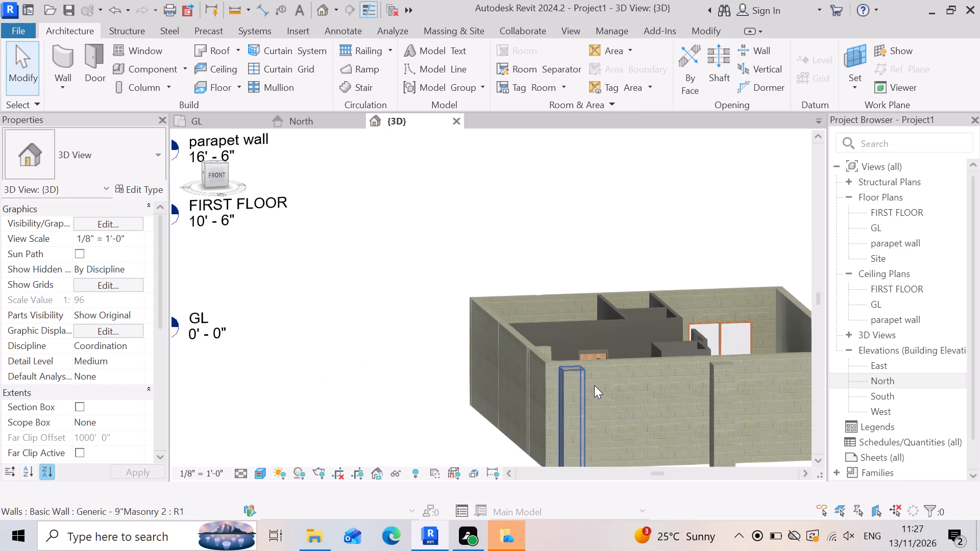
scroll(594, 385, "down", 1)
scroll(725, 443, "up", 2)
scroll(544, 371, "down", 1)
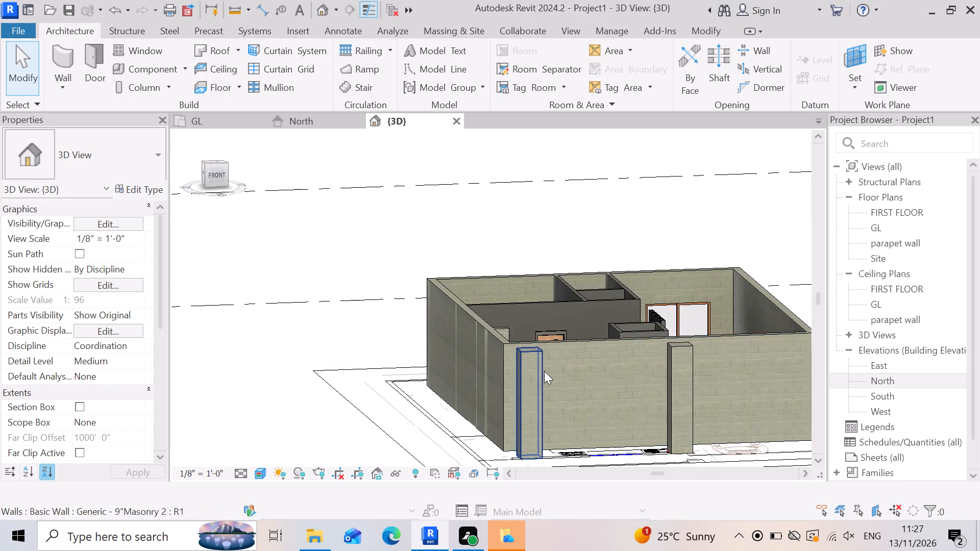
scroll(544, 371, "down", 1)
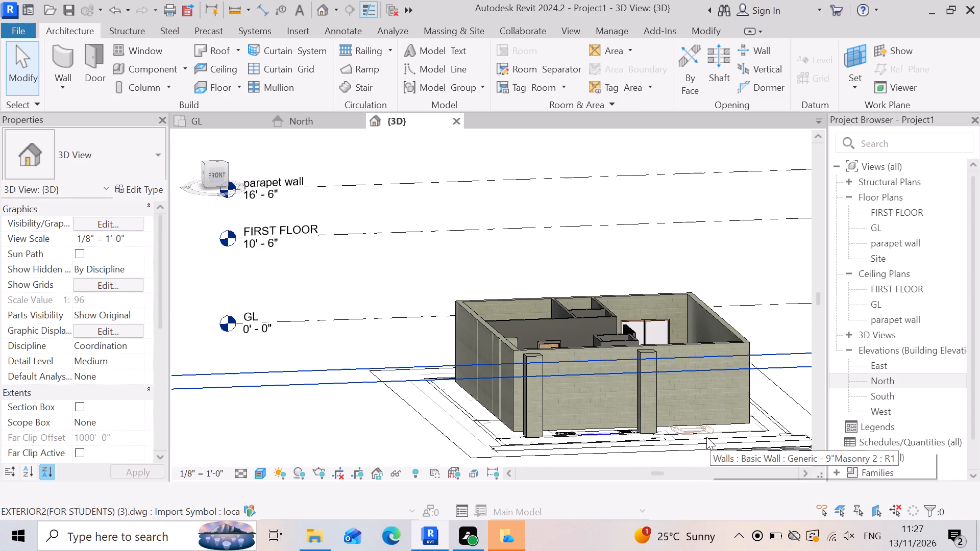
scroll(709, 428, "up", 2)
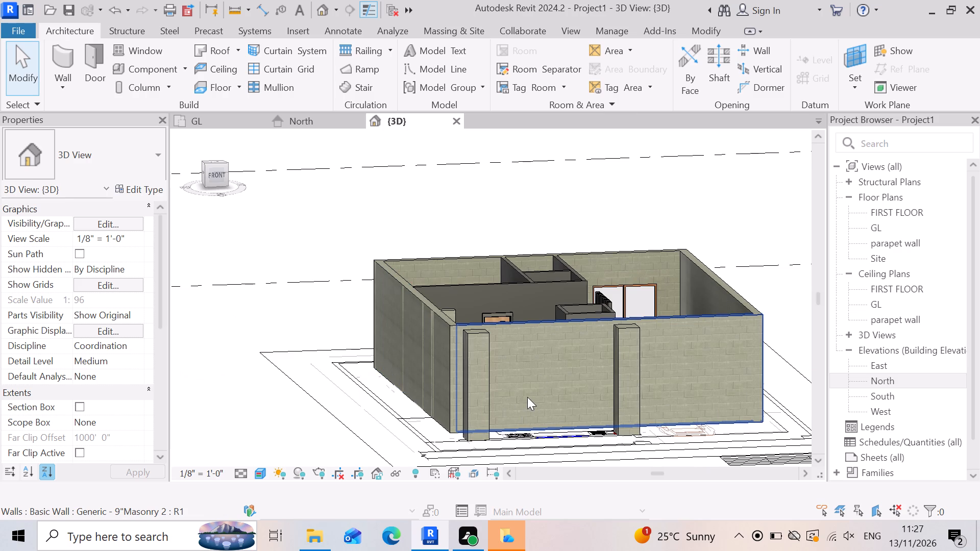
scroll(519, 392, "up", 1)
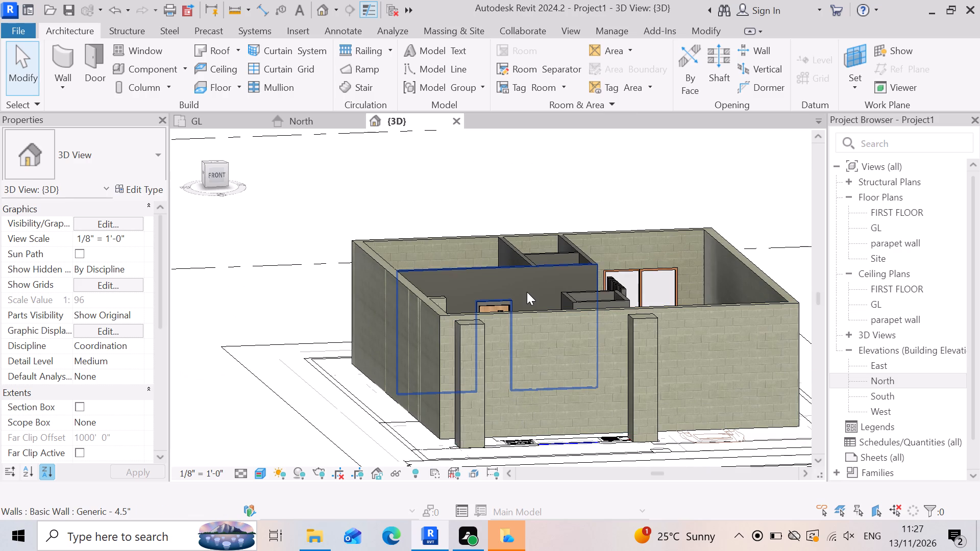
left_click(527, 292)
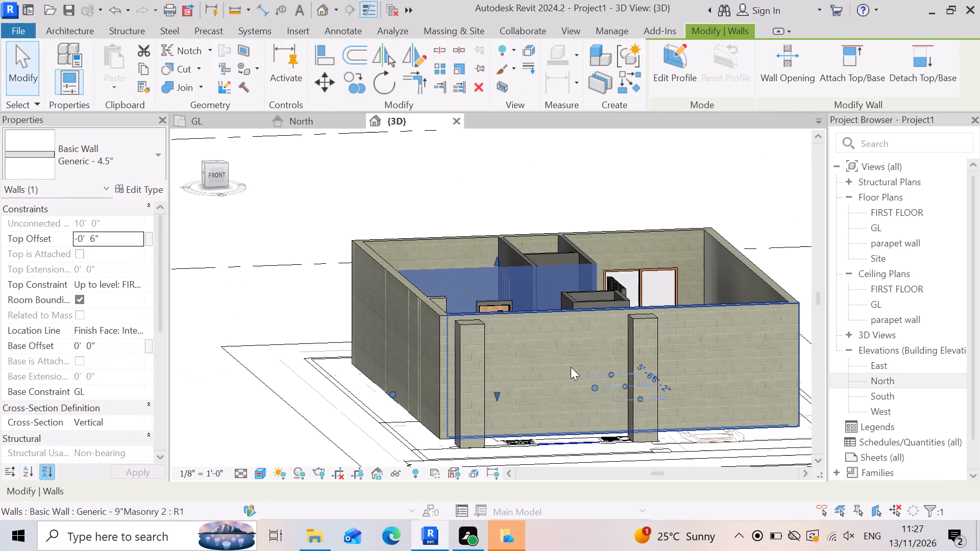
key("Escape")
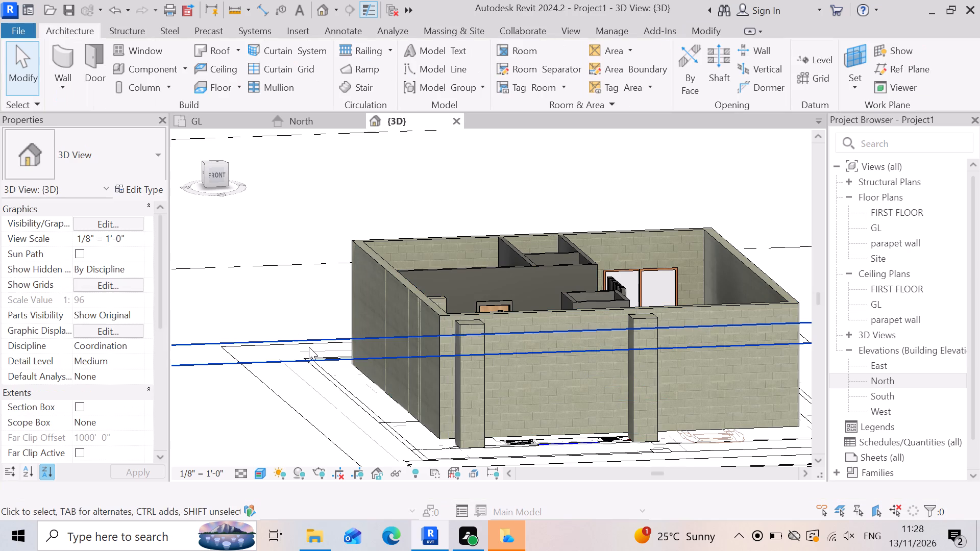
scroll(479, 347, "down", 1)
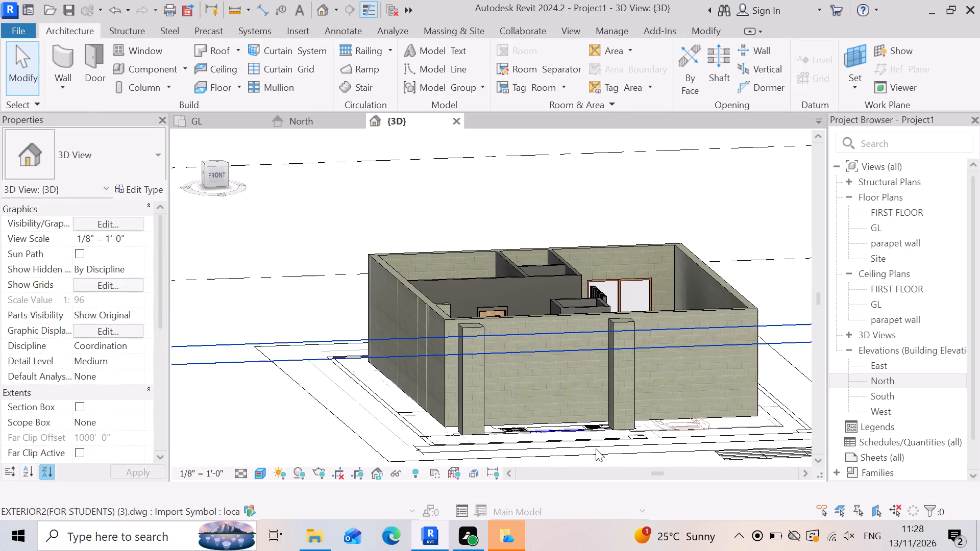
right_click_drag(589, 436, 471, 411, "shift")
middle_click_drag(587, 435, 584, 430, "shift")
middle_click_drag(584, 428, 471, 411, "shift")
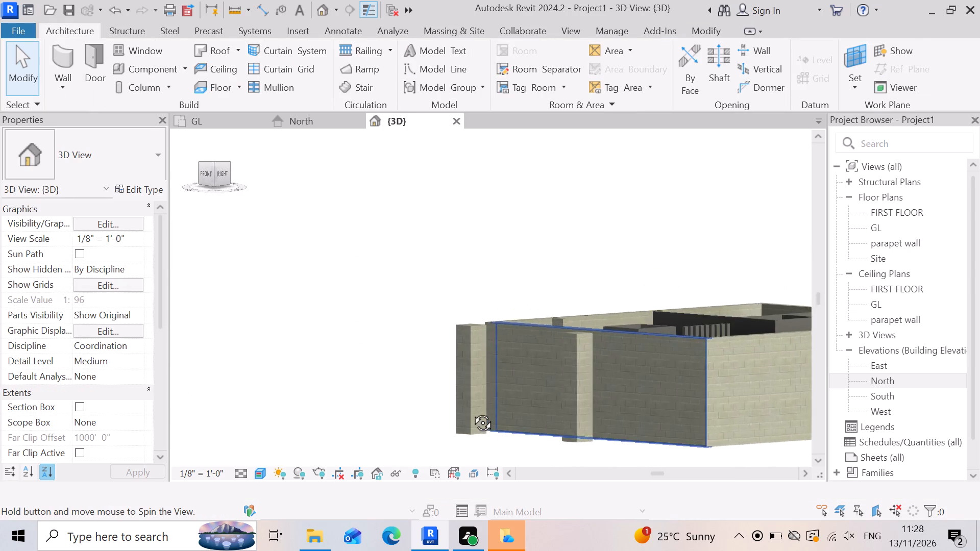
middle_click_drag(471, 411, 404, 439, "shift")
right_click_drag(471, 411, 397, 435, "shift")
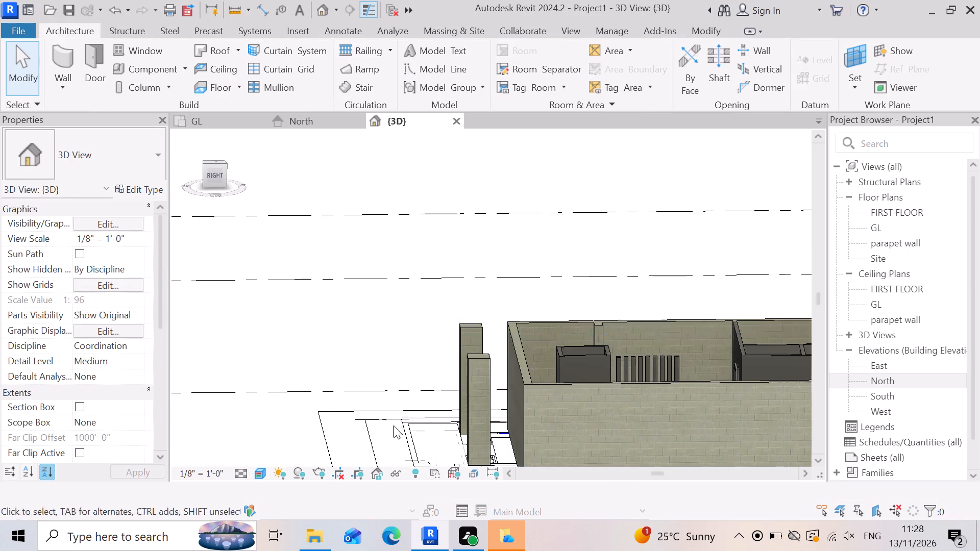
Change the 24" x 24" rectangular column type used for the front columns to a depth of 1'-9" and a width of 0'-9".
scroll(404, 415, "up", 2)
scroll(460, 398, "up", 3)
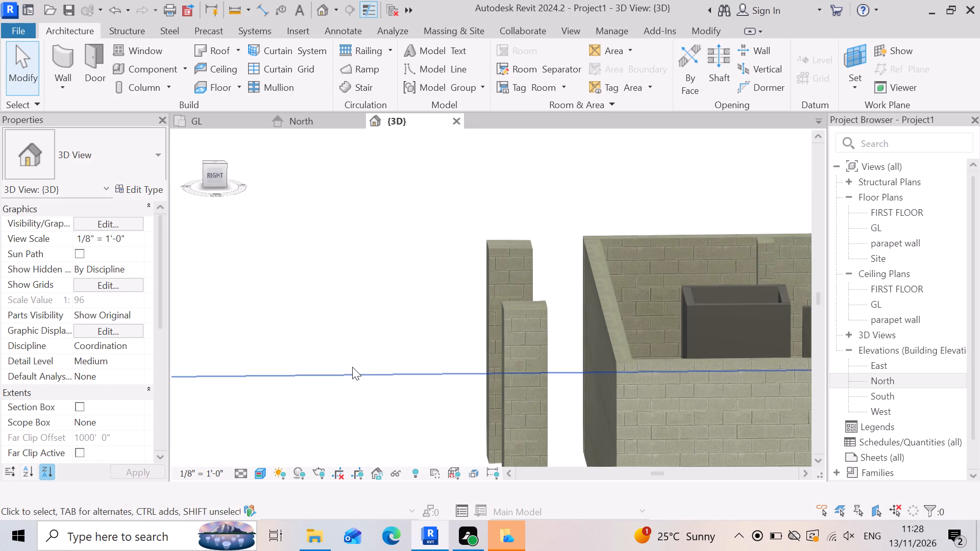
scroll(512, 322, "down", 3)
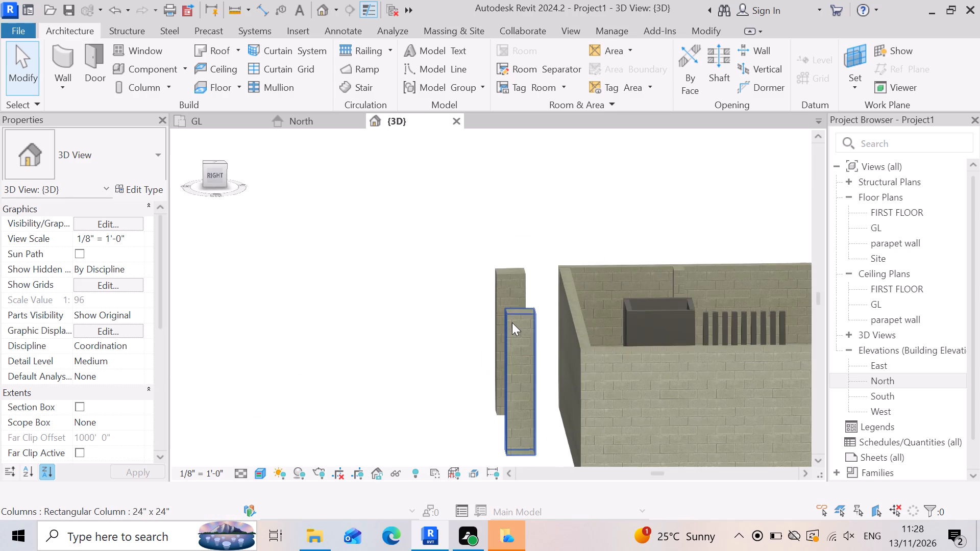
left_click(512, 330)
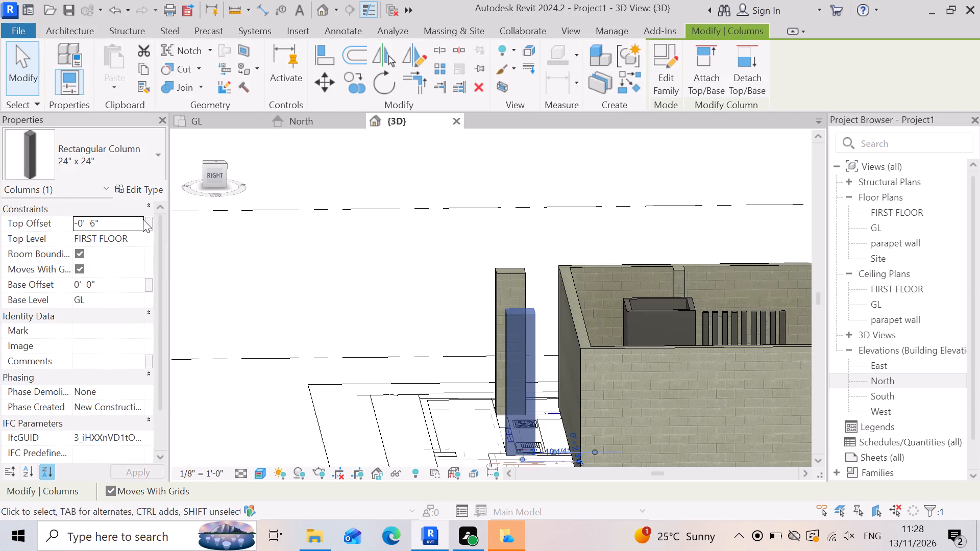
left_click(137, 183)
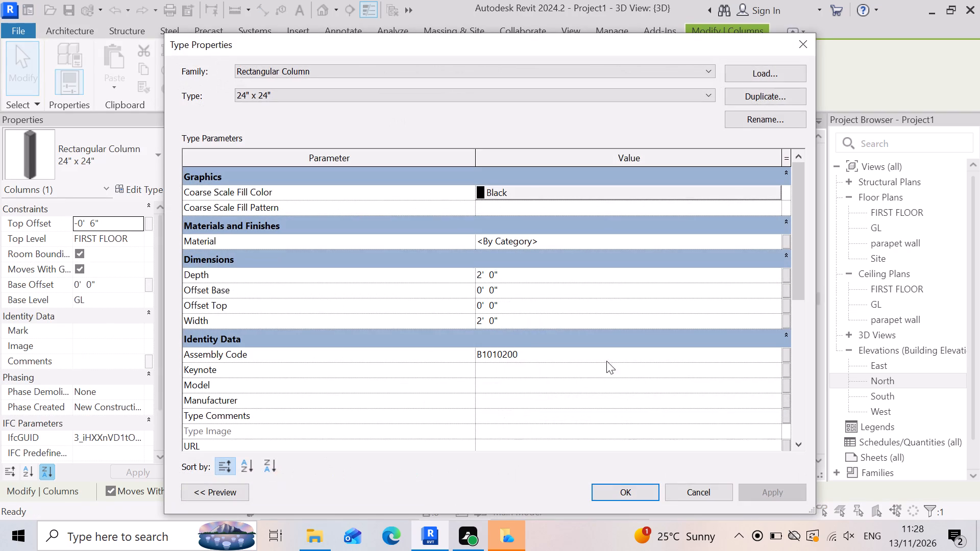
left_click(536, 280)
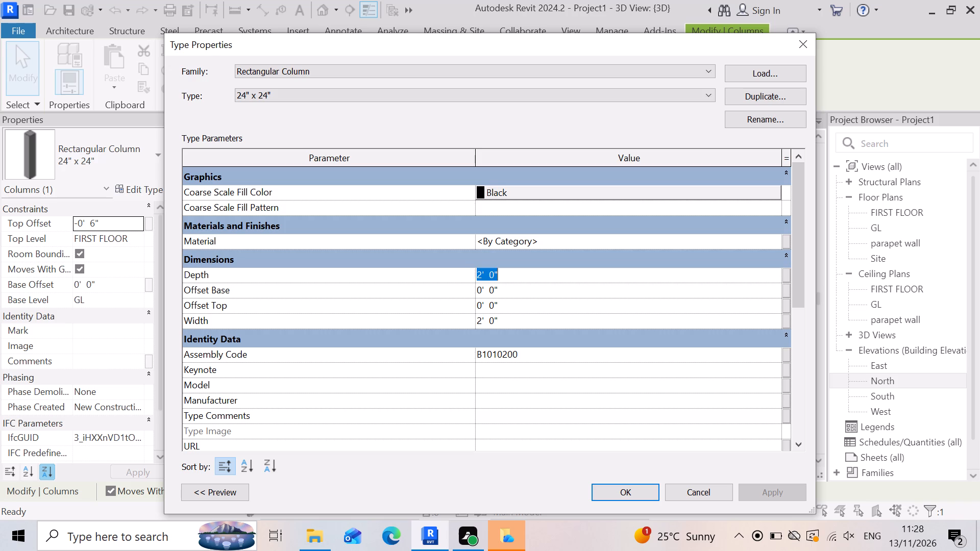
key("1")
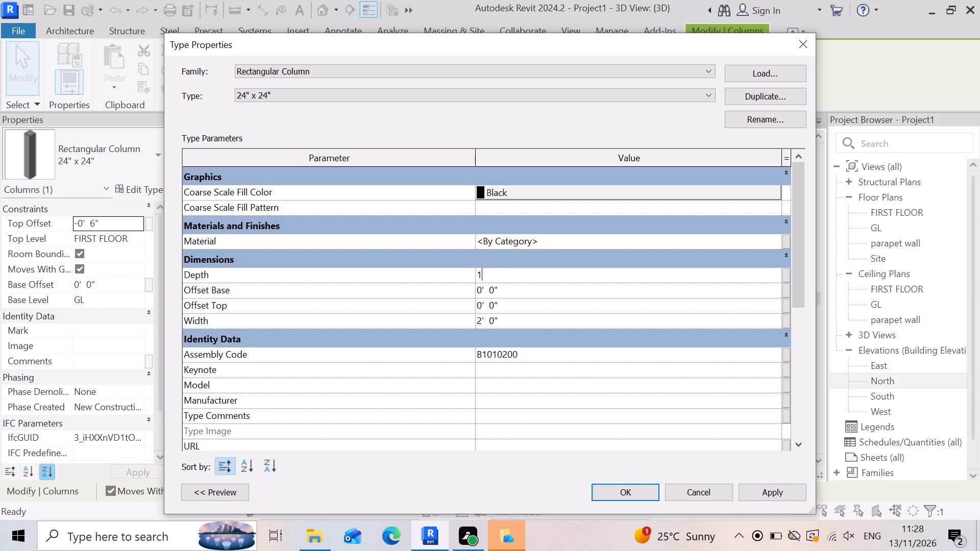
key("apostrophe")
key("9")
key("shift+quotedbl")
key("Return")
left_click(526, 321)
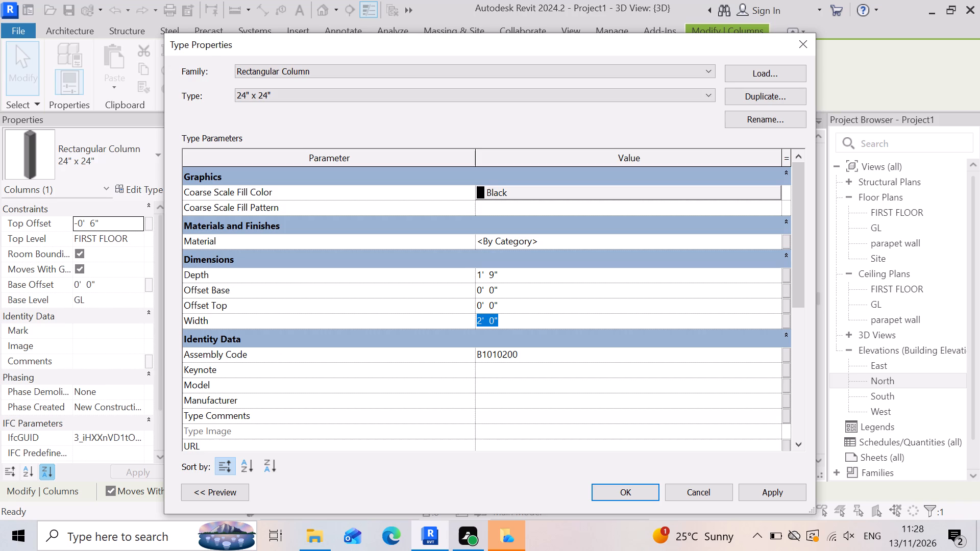
key("9")
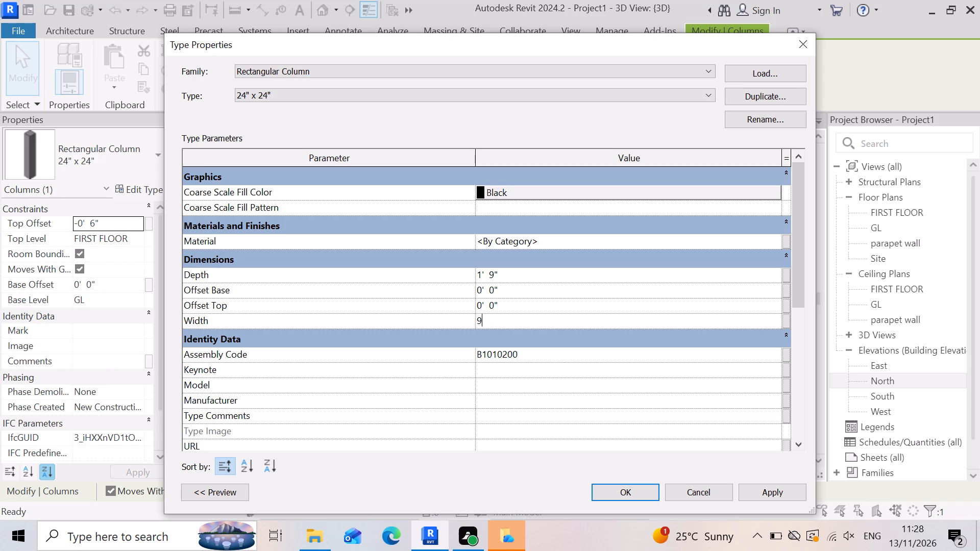
key("shift+quotedbl")
key("Return")
left_click(780, 490)
left_click(648, 495)
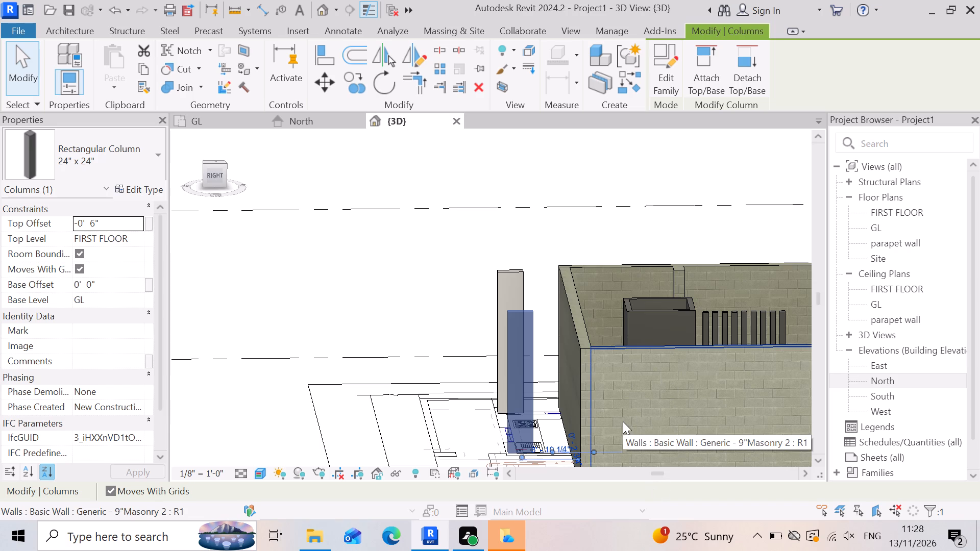
key("Escape")
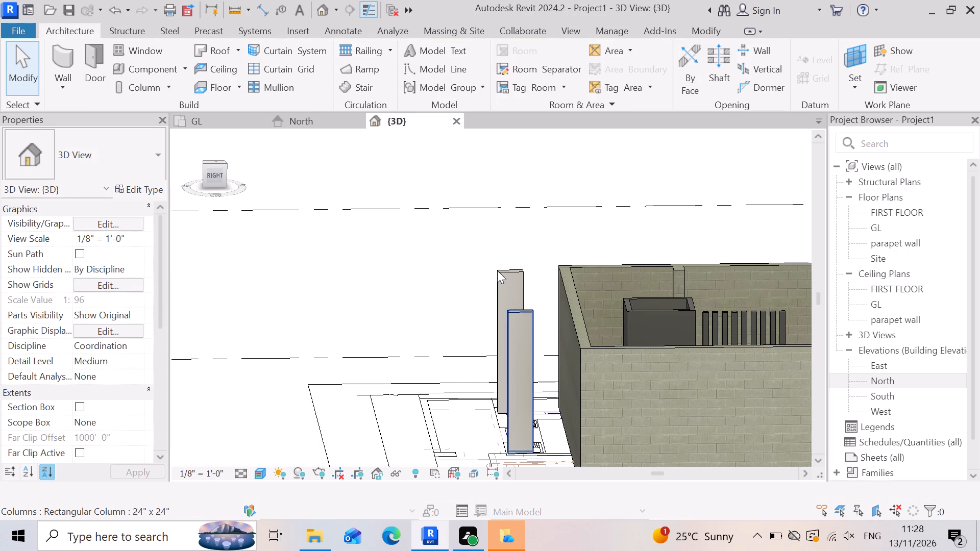
Inspect the two front columns in 3D from several angles against the front wall and the CAD plan.
scroll(636, 361, "down", 6)
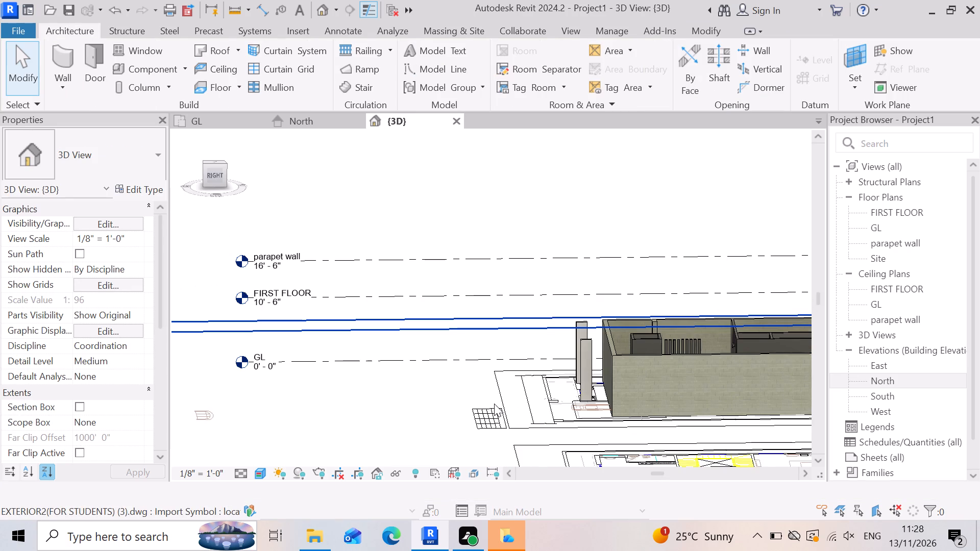
middle_click(488, 391, "shift")
right_click_drag(488, 391, 614, 451, "shift")
middle_click(488, 391, "shift")
middle_click_drag(492, 393, 614, 451, "shift")
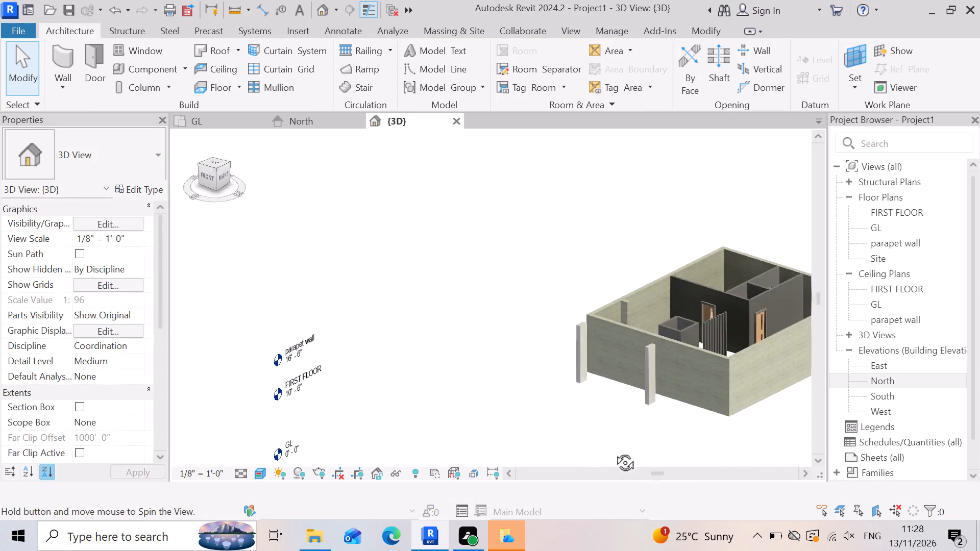
middle_click_drag(614, 451, 688, 470, "shift")
right_click_drag(614, 451, 688, 470, "shift")
scroll(552, 373, "up", 5)
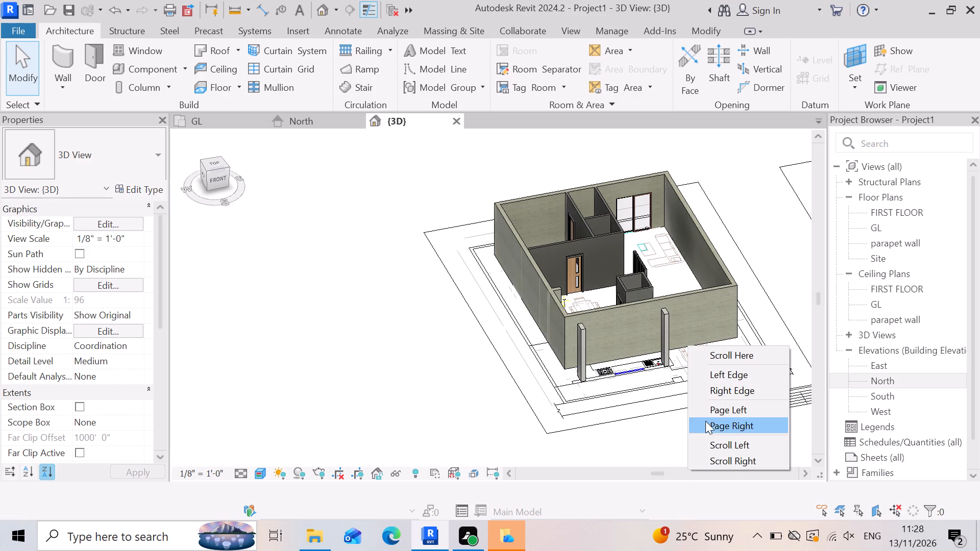
scroll(691, 342, "up", 4)
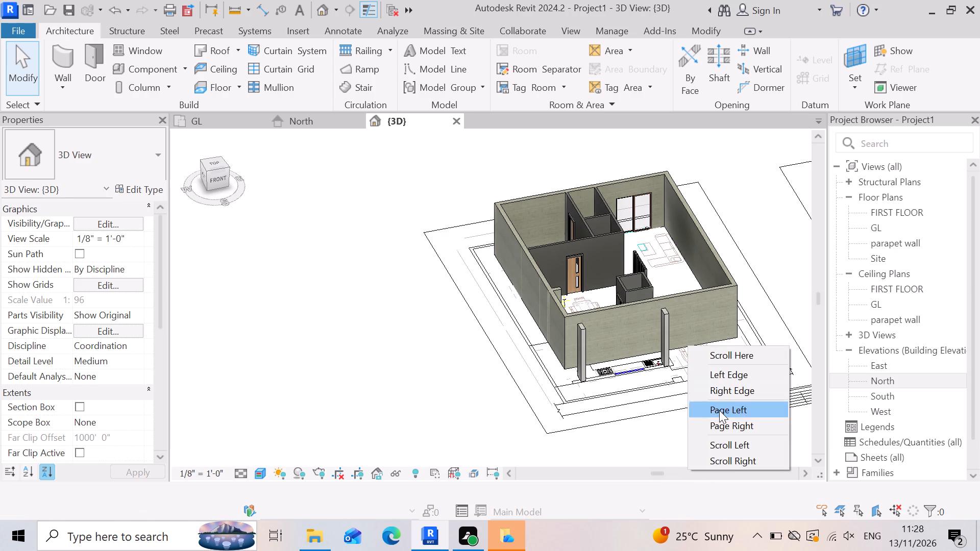
key("Escape")
scroll(587, 337, "up", 6)
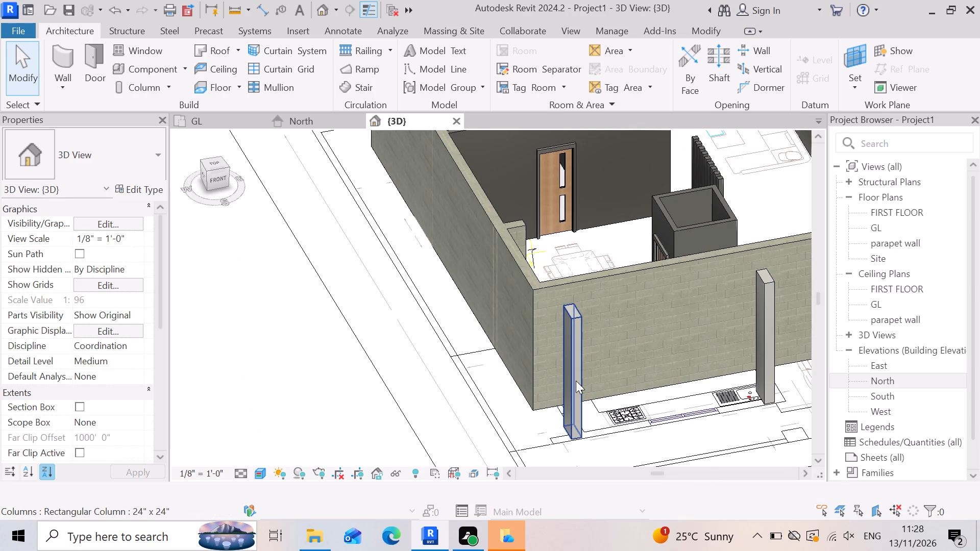
left_click(576, 381)
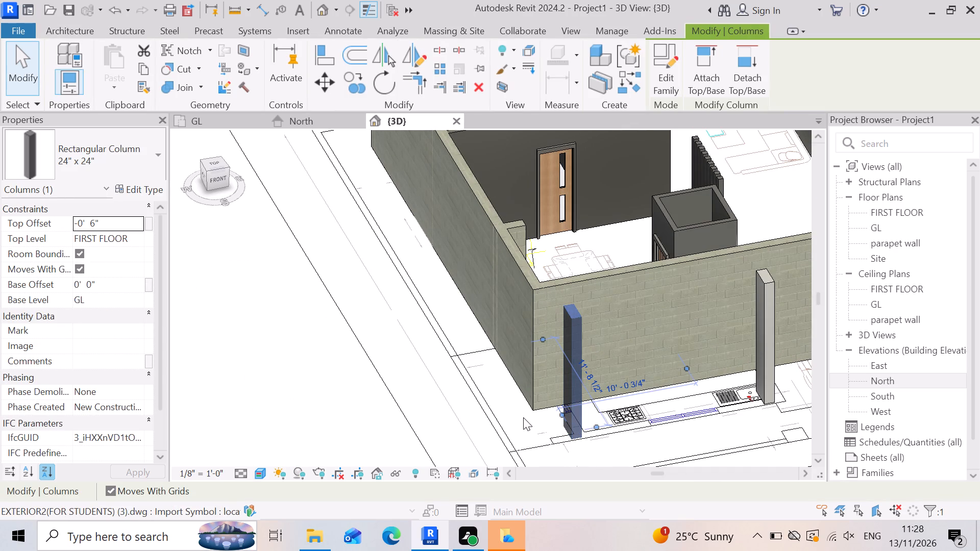
key("Escape")
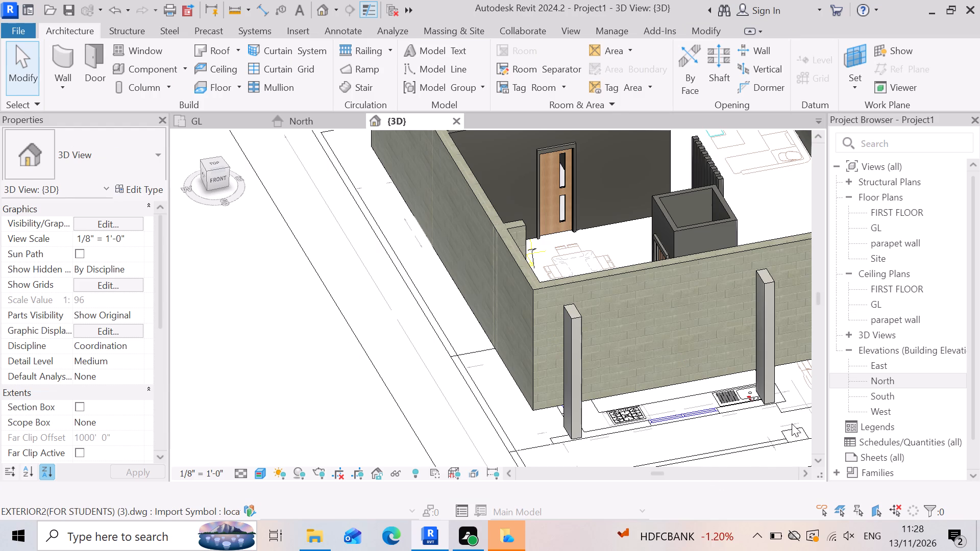
scroll(792, 423, "up", 2)
scroll(575, 408, "up", 2)
scroll(434, 328, "down", 2)
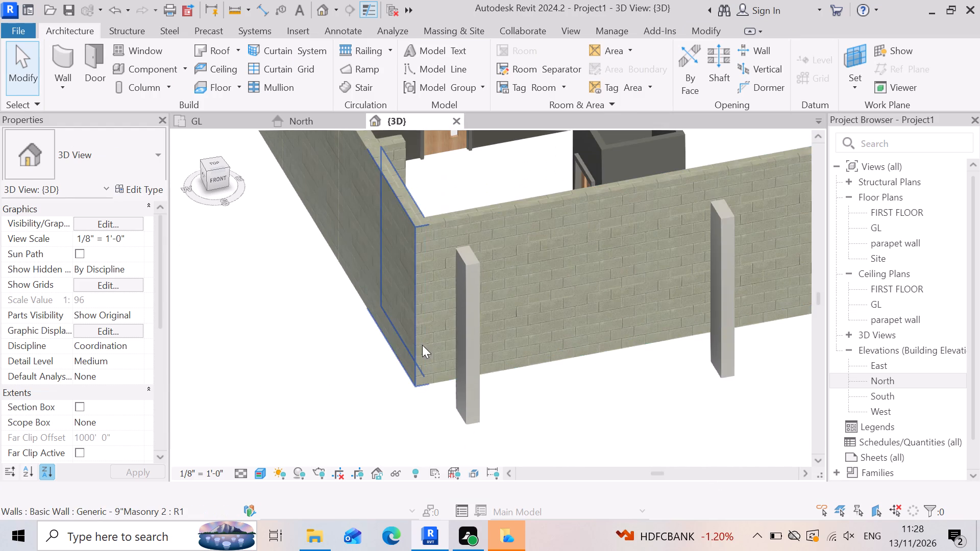
scroll(349, 346, "down", 2)
right_click_drag(231, 274, 228, 265, "shift")
middle_click_drag(231, 274, 228, 265, "shift")
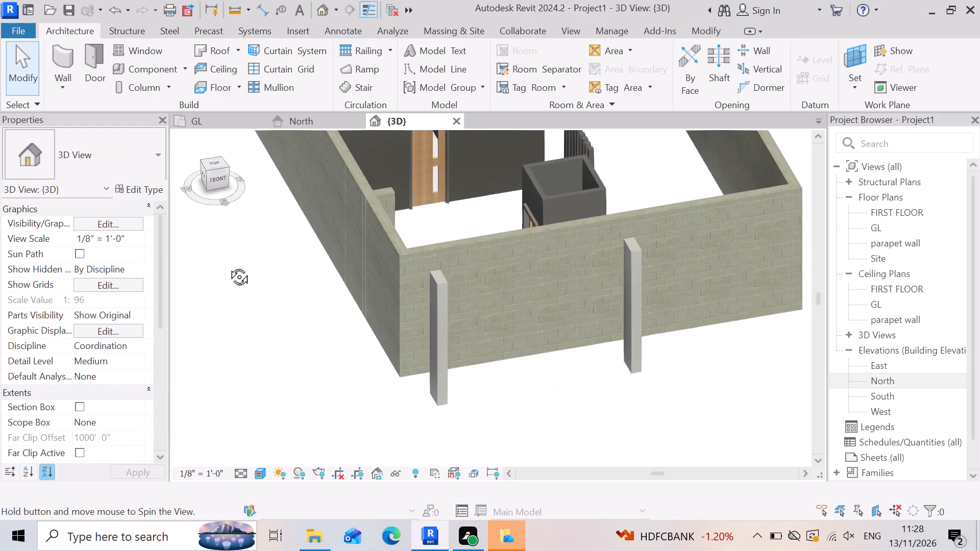
middle_click_drag(228, 265, 242, 234, "shift")
right_click_drag(228, 265, 242, 234, "shift")
scroll(472, 352, "up", 2)
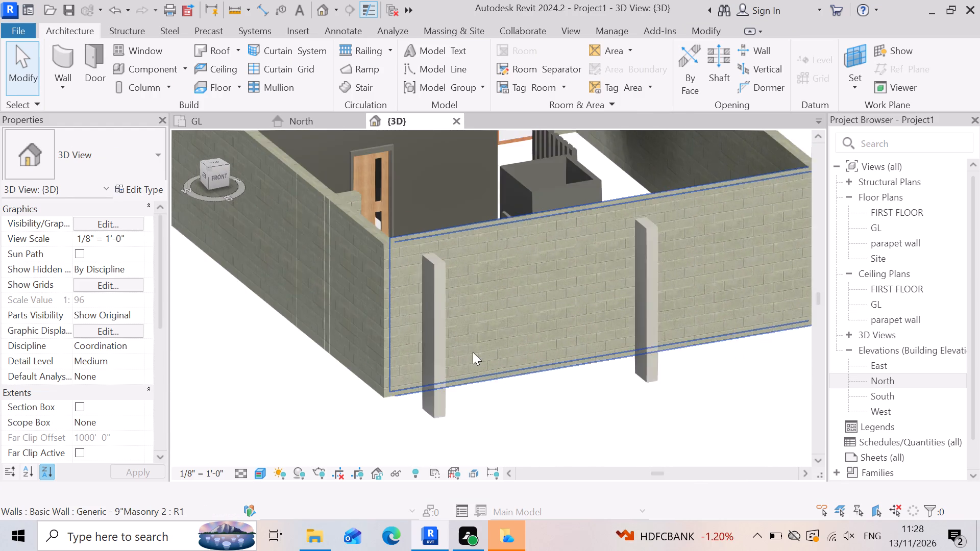
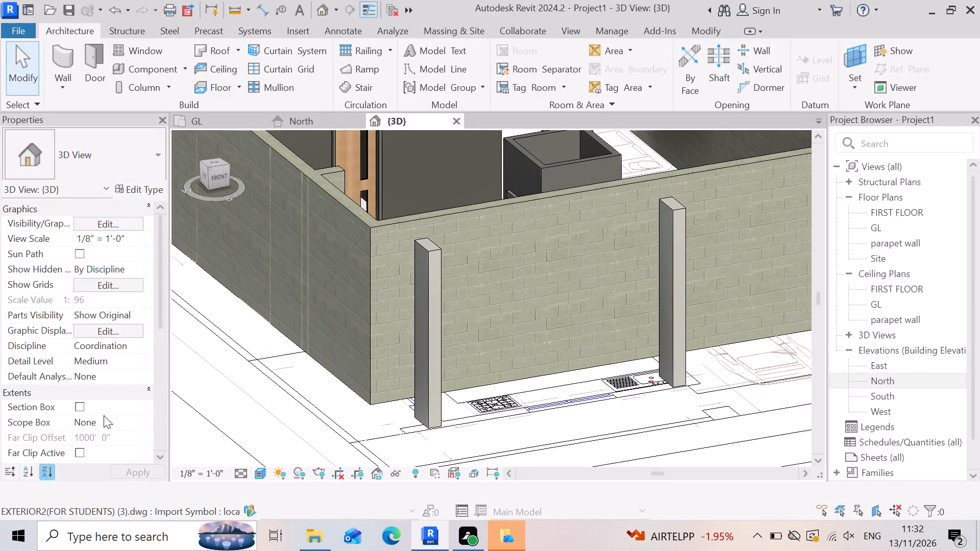
Examine the two front columns' height against the front wall and the rest of the house in 3D, from above and at a low angle.
scroll(396, 438, "up", 1)
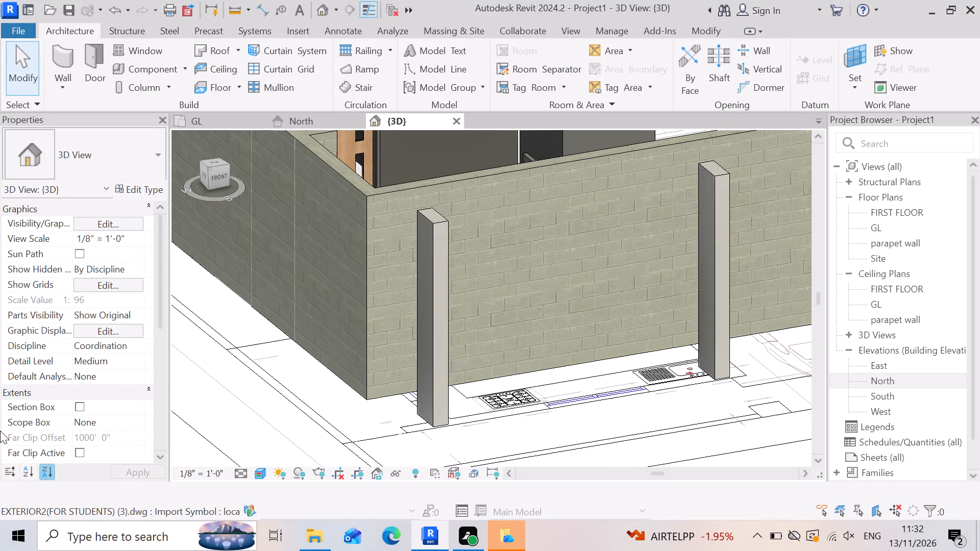
scroll(44, 334, "down", 2)
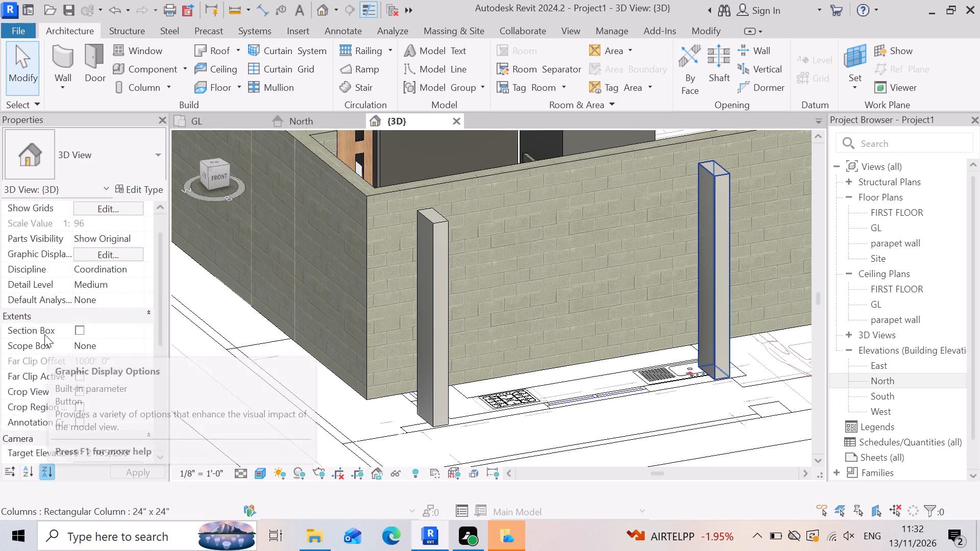
scroll(44, 334, "down", 2)
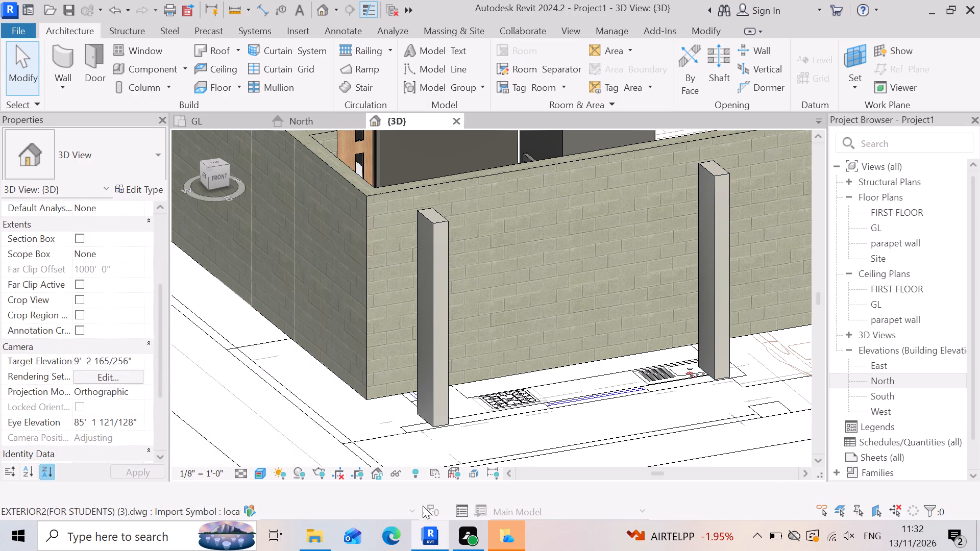
scroll(344, 289, "down", 7)
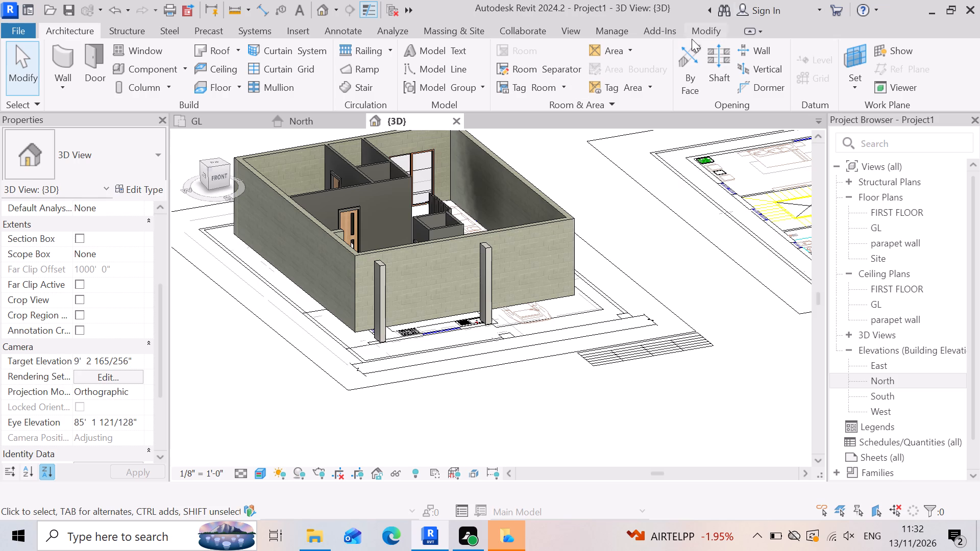
scroll(413, 204, "up", 9)
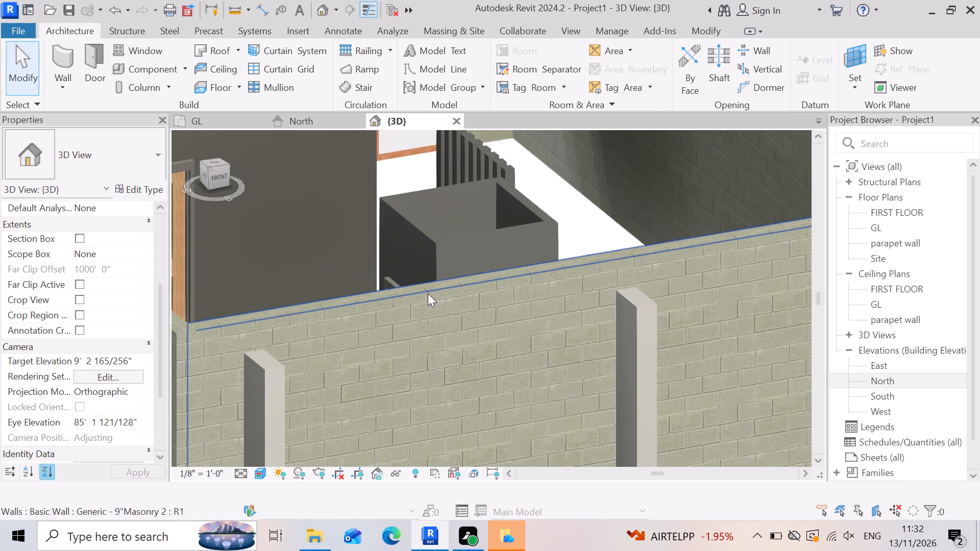
scroll(428, 294, "up", 3)
scroll(596, 314, "down", 6)
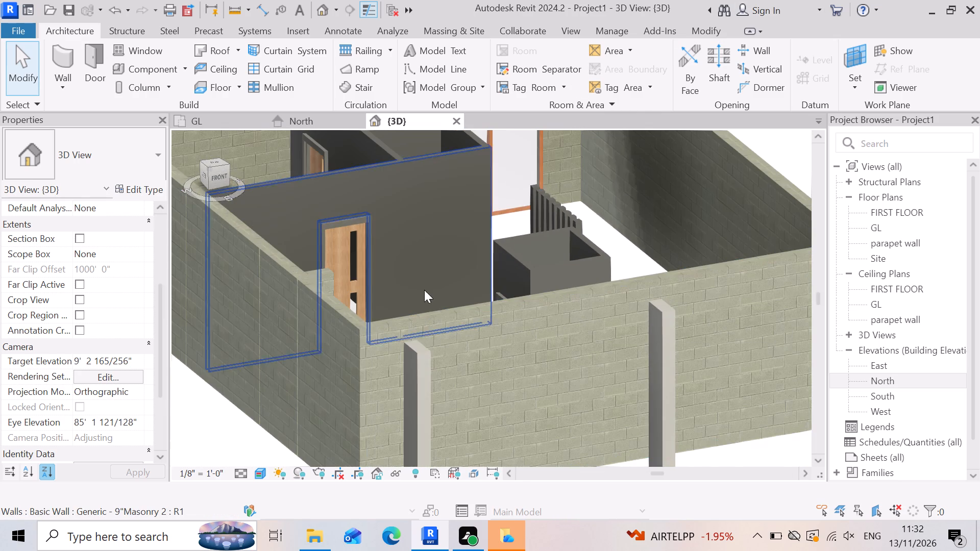
scroll(560, 293, "down", 5)
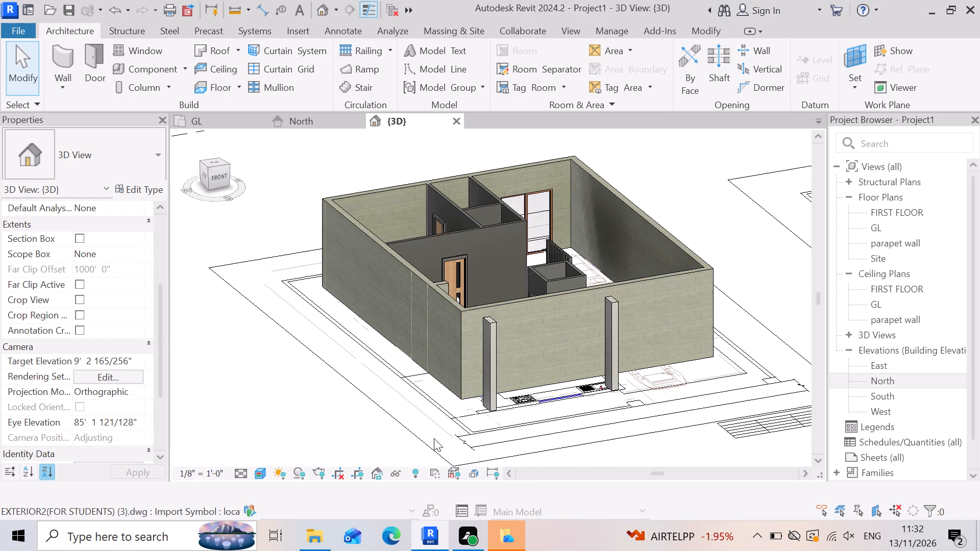
right_click_drag(431, 426, 461, 373, "shift")
middle_click_drag(434, 410, 461, 373, "shift")
scroll(461, 373, "down", 1)
scroll(423, 351, "up", 2)
scroll(524, 311, "up", 4)
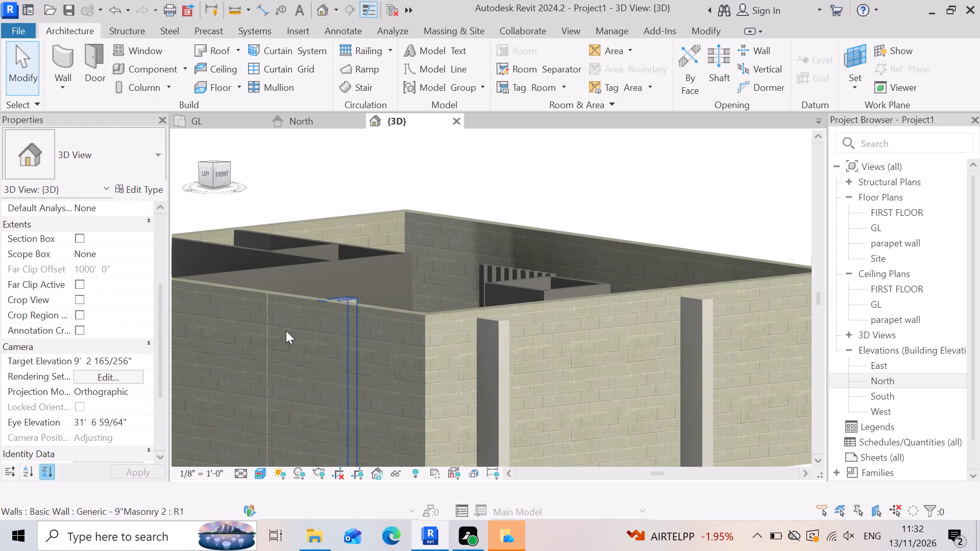
scroll(574, 385, "down", 1)
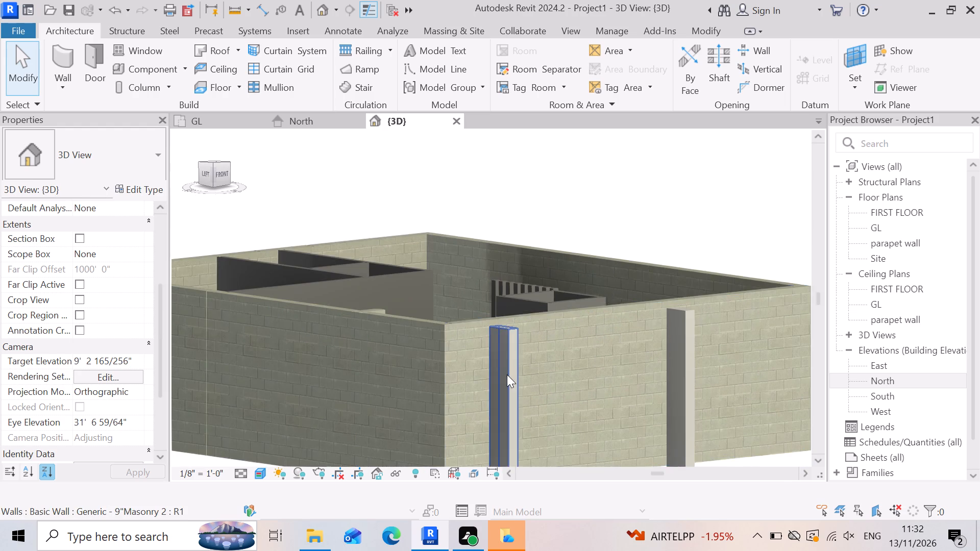
scroll(515, 370, "down", 3)
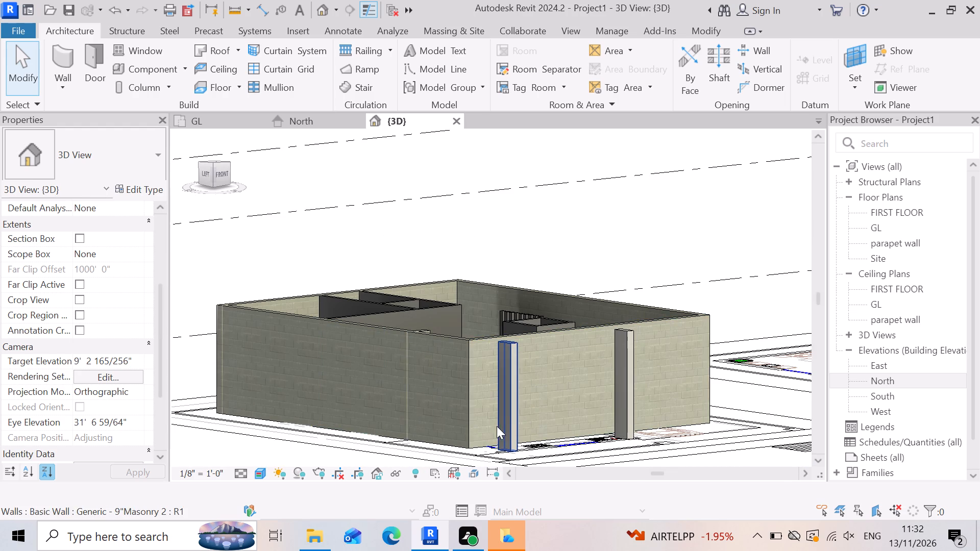
scroll(649, 441, "down", 2)
Open the North elevation and examine the wall's height against the FIRST FLOOR and parapet wall levels.
double_click(918, 383)
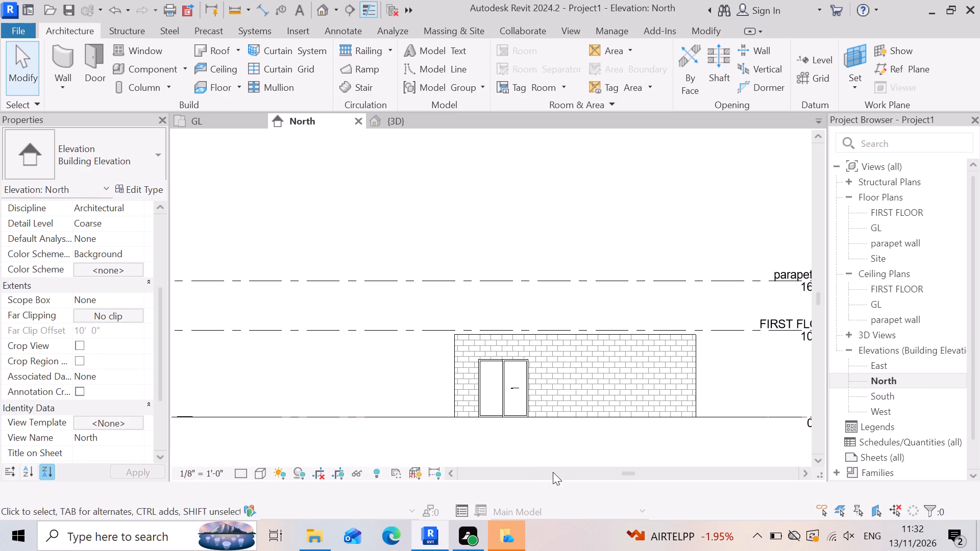
key("Escape")
scroll(691, 369, "up", 3)
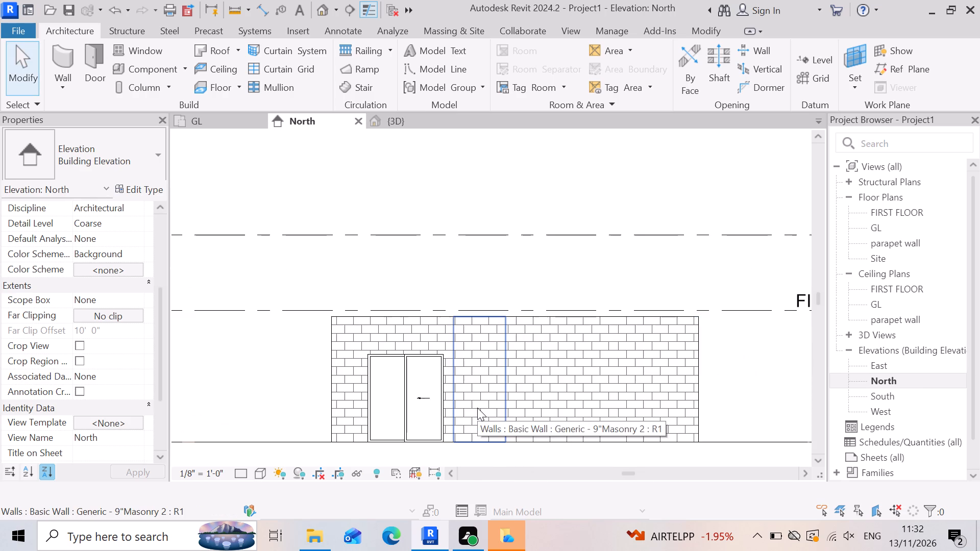
scroll(655, 416, "down", 2)
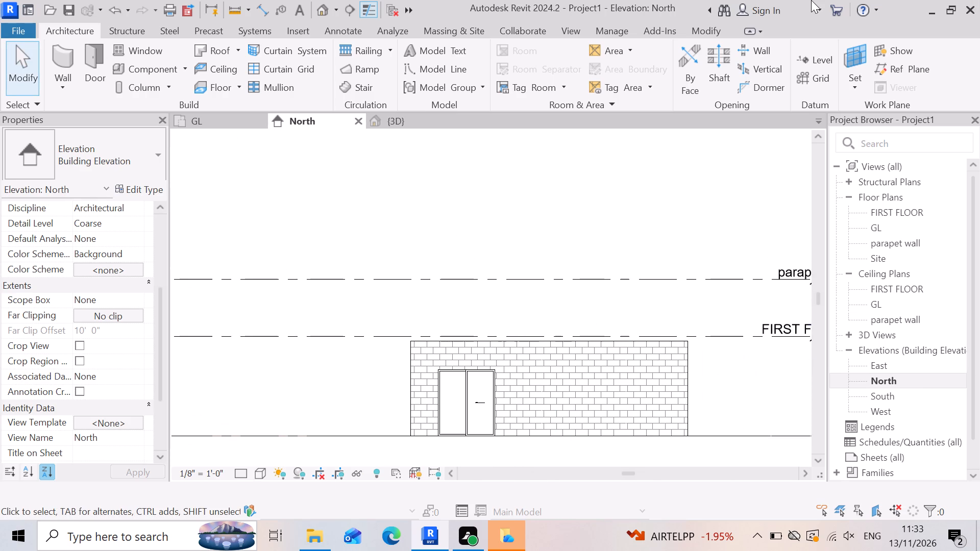
scroll(819, 21, "down", 2)
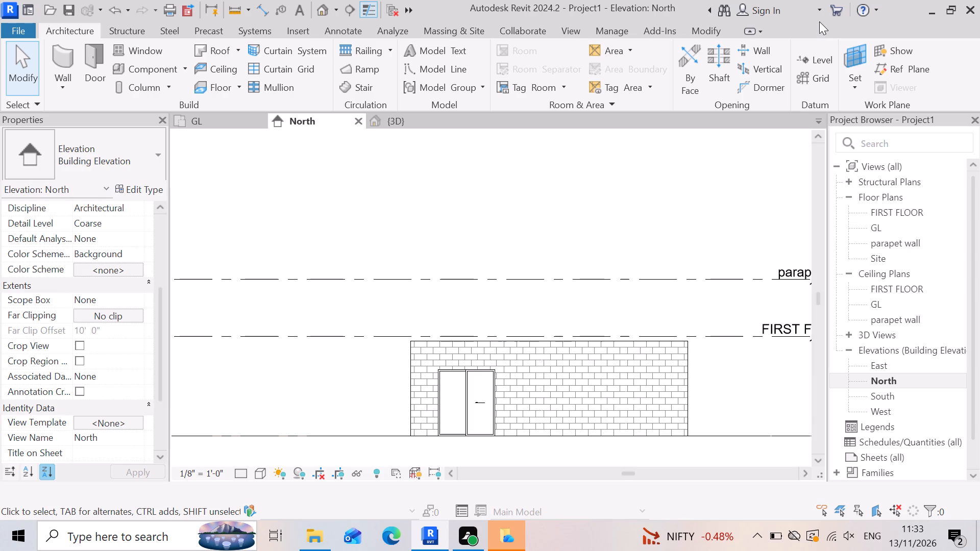
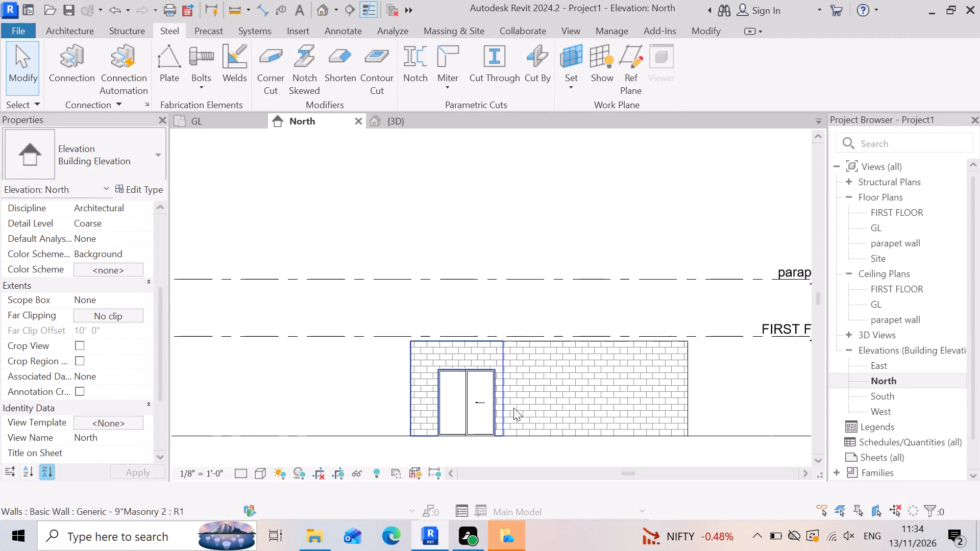
Examine the double sliding door and the surrounding wall in the North elevation, up close and against the FIRST FLOOR and parapet wall levels.
scroll(537, 421, "down", 3)
scroll(537, 421, "up", 3)
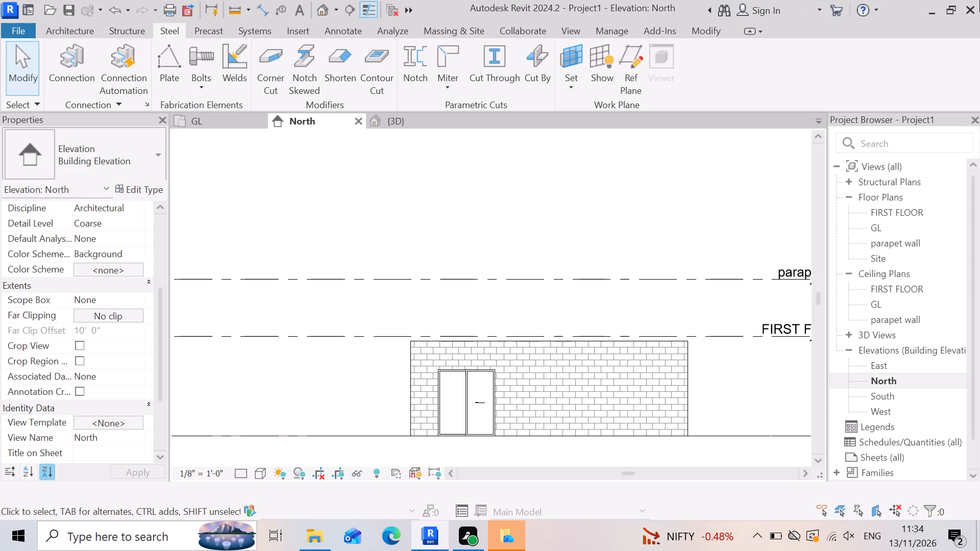
scroll(369, 382, "up", 4)
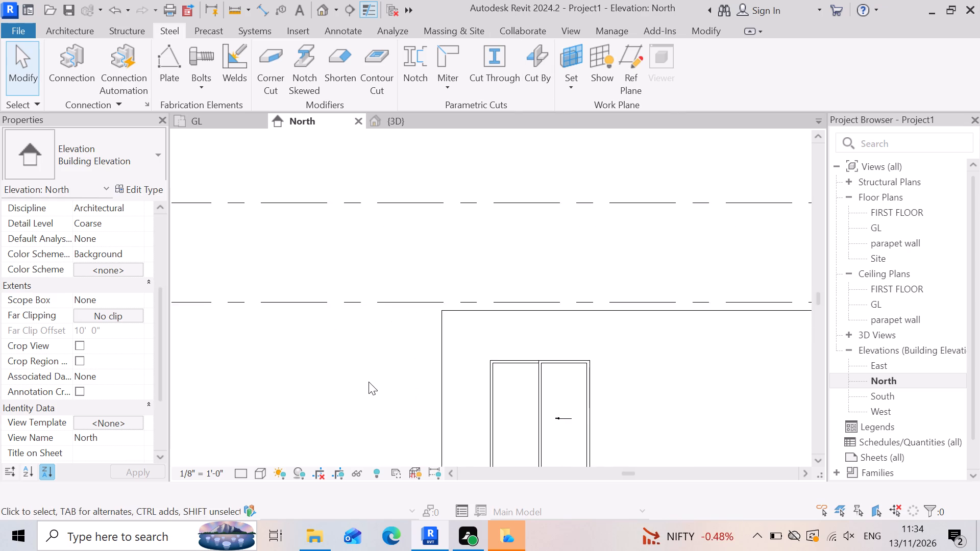
scroll(369, 382, "up", 7)
scroll(492, 225, "down", 5)
scroll(431, 298, "down", 4)
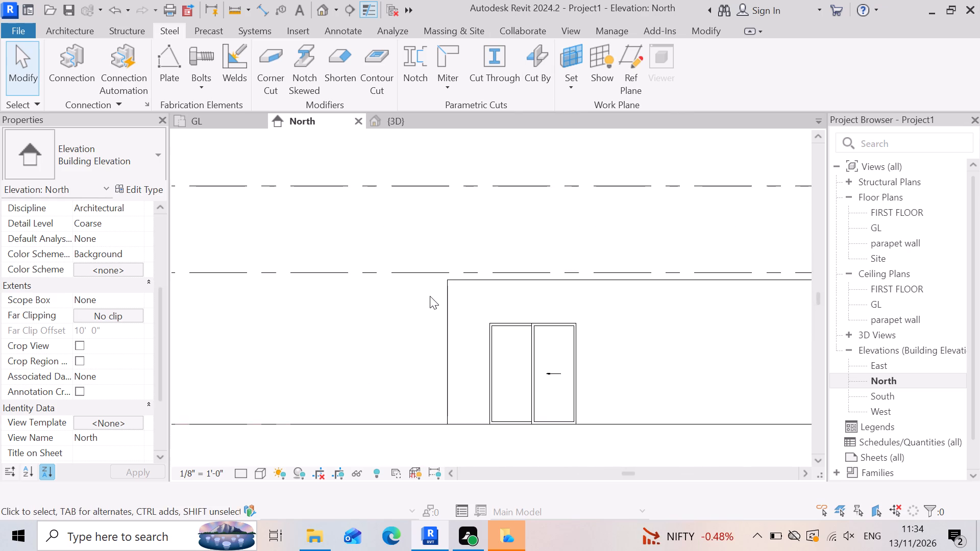
scroll(430, 296, "down", 1)
scroll(487, 325, "up", 2)
scroll(546, 381, "up", 17)
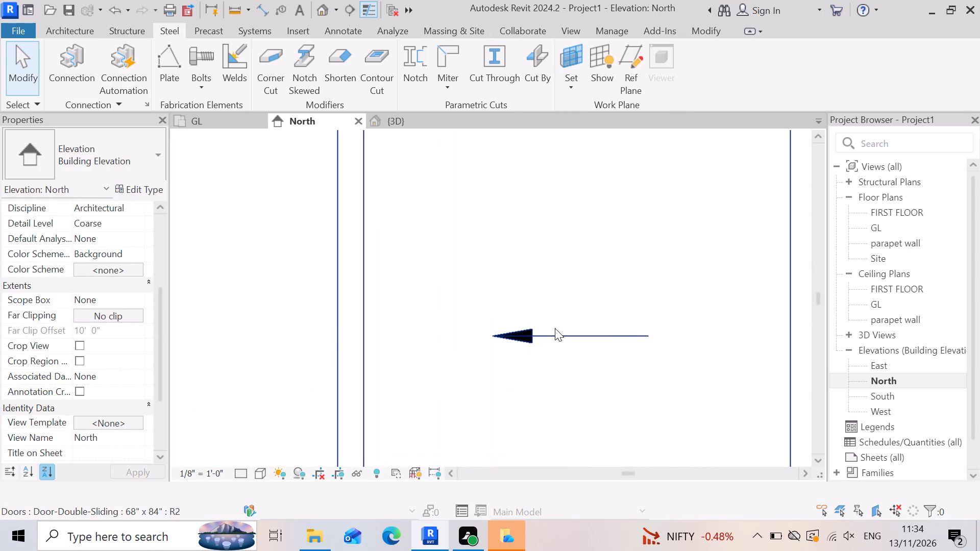
scroll(540, 333, "down", 13)
scroll(481, 307, "down", 2)
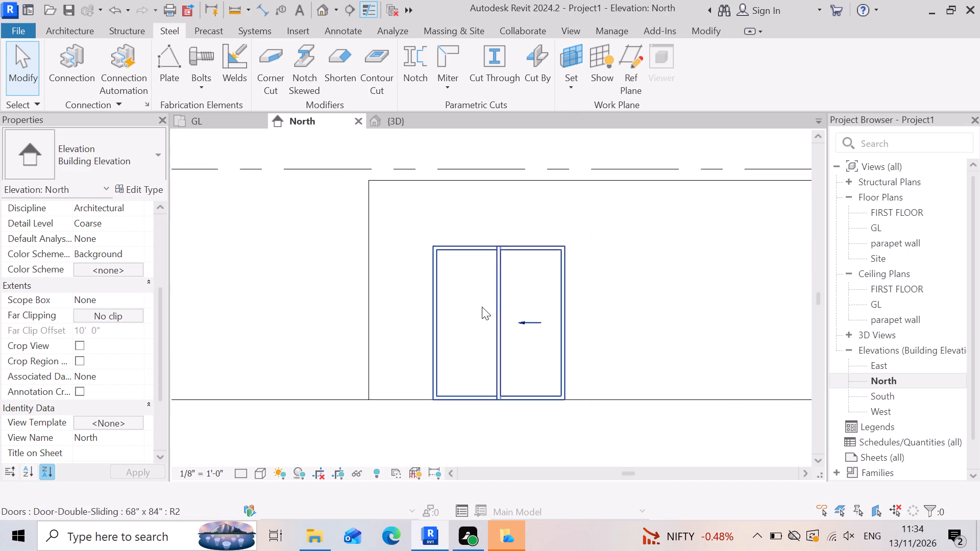
scroll(482, 307, "down", 3)
scroll(661, 289, "down", 3)
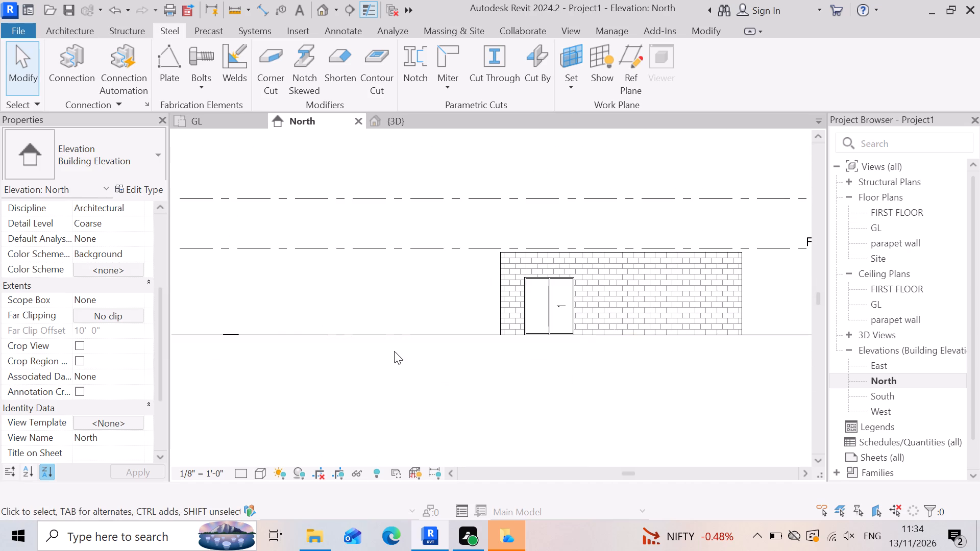
scroll(554, 377, "down", 2)
scroll(556, 375, "up", 2)
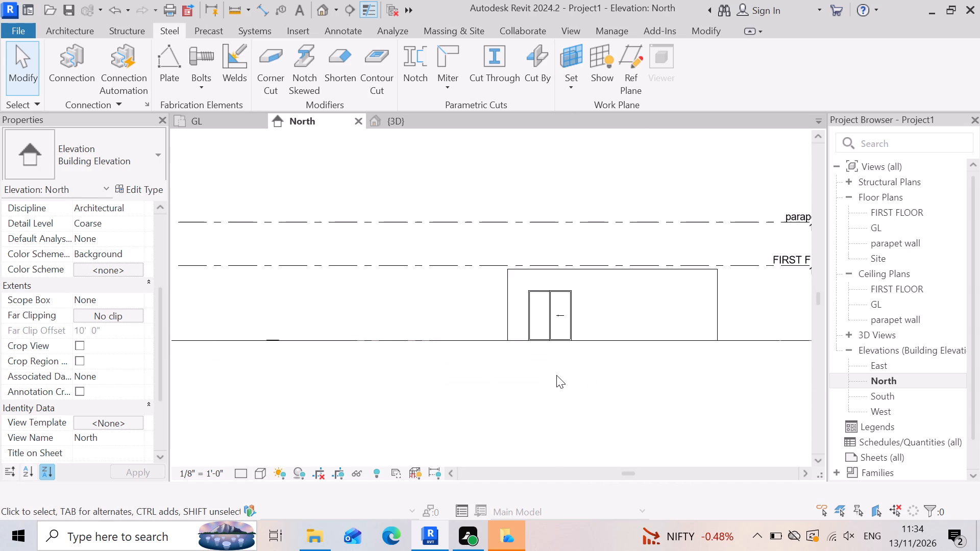
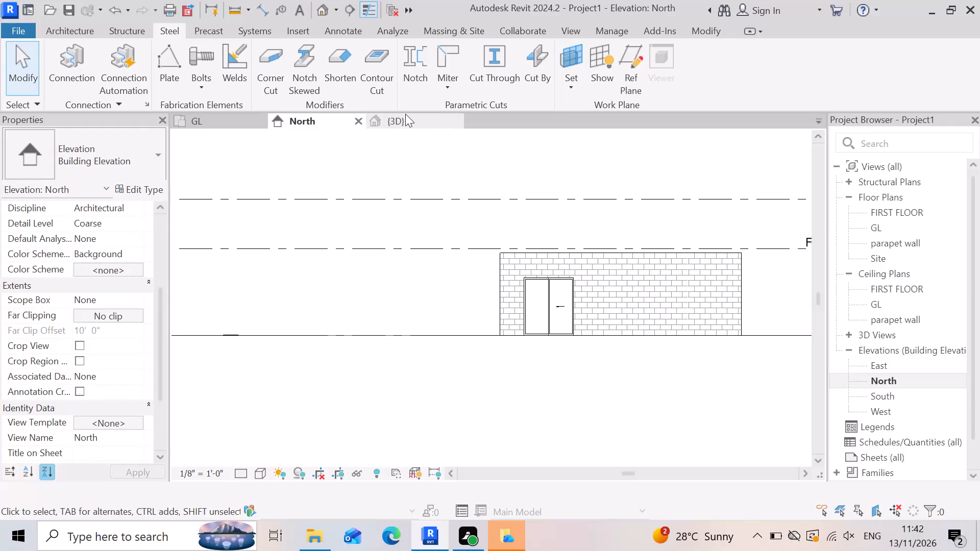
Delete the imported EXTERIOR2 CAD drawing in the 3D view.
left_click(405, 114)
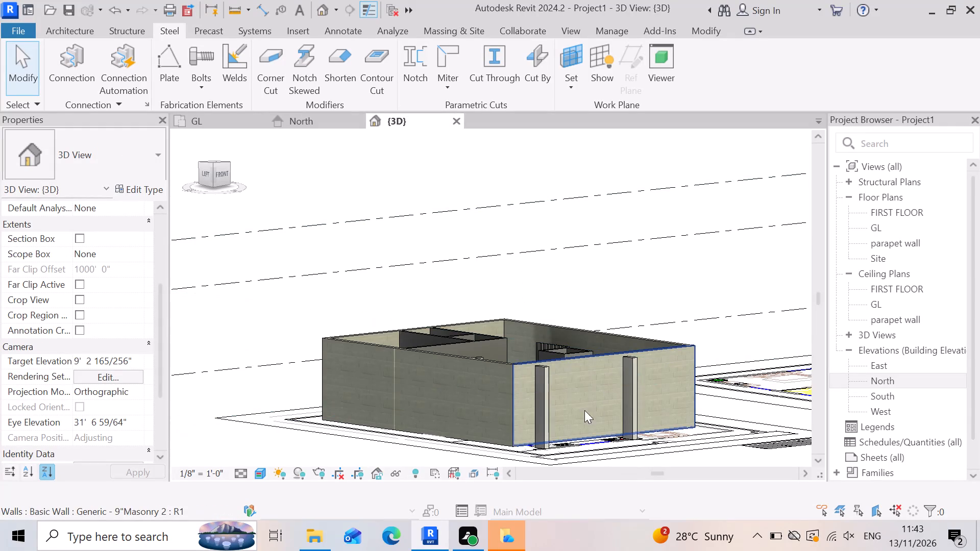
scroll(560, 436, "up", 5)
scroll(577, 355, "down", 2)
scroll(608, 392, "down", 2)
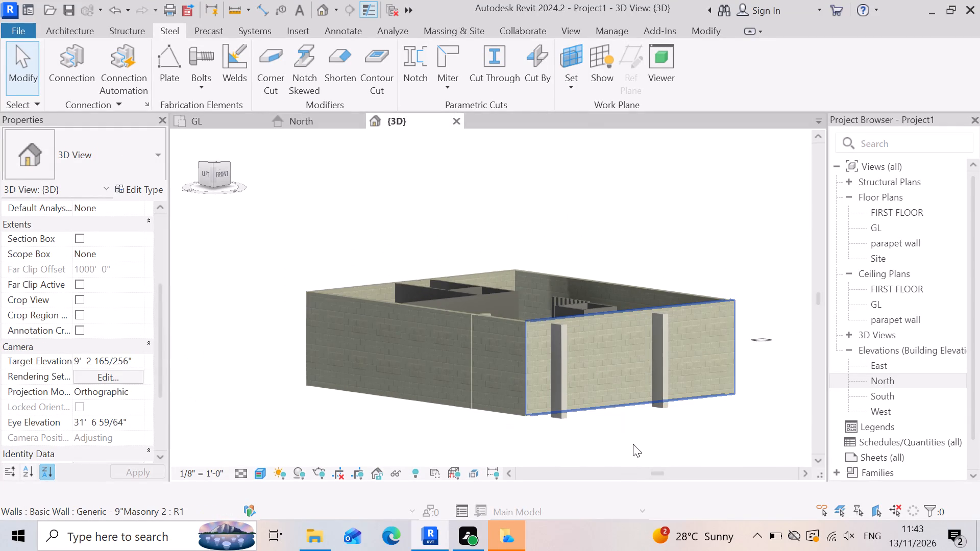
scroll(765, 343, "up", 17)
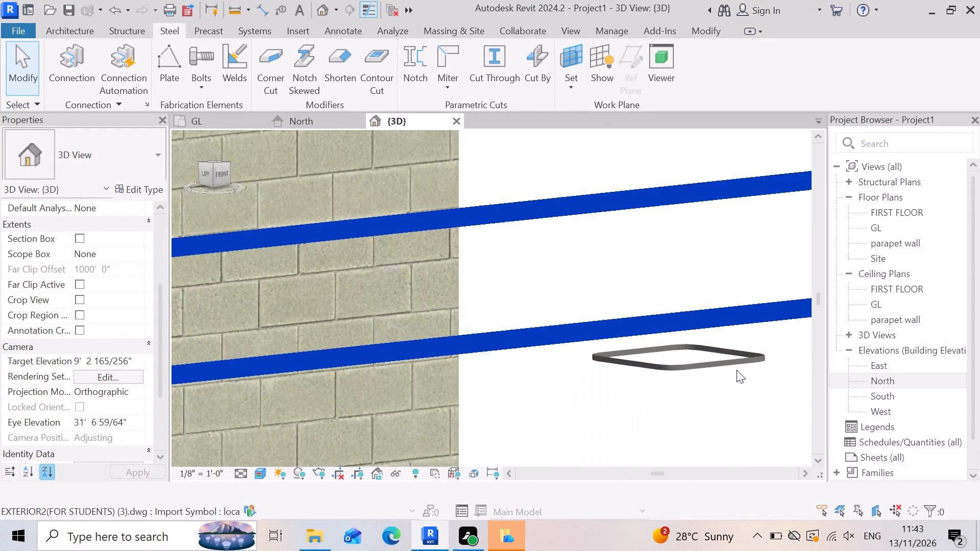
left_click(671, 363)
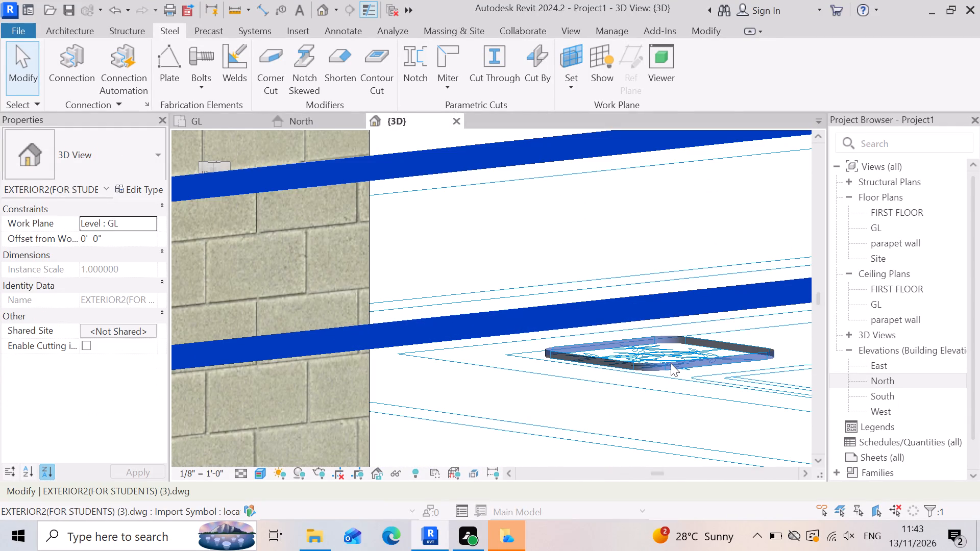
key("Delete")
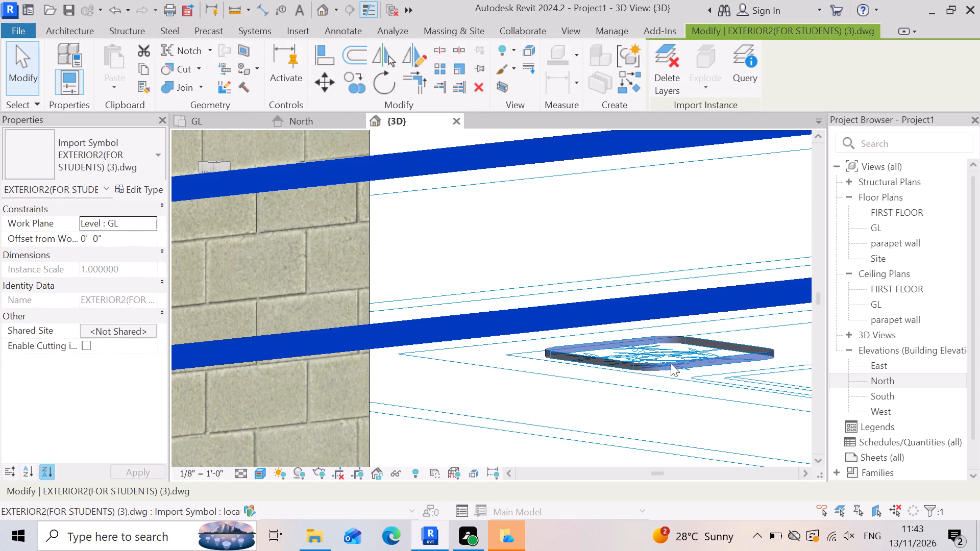
Examine the 3D model's masonry walls, sliding door and the two freestanding columns from the front.
scroll(678, 361, "down", 17)
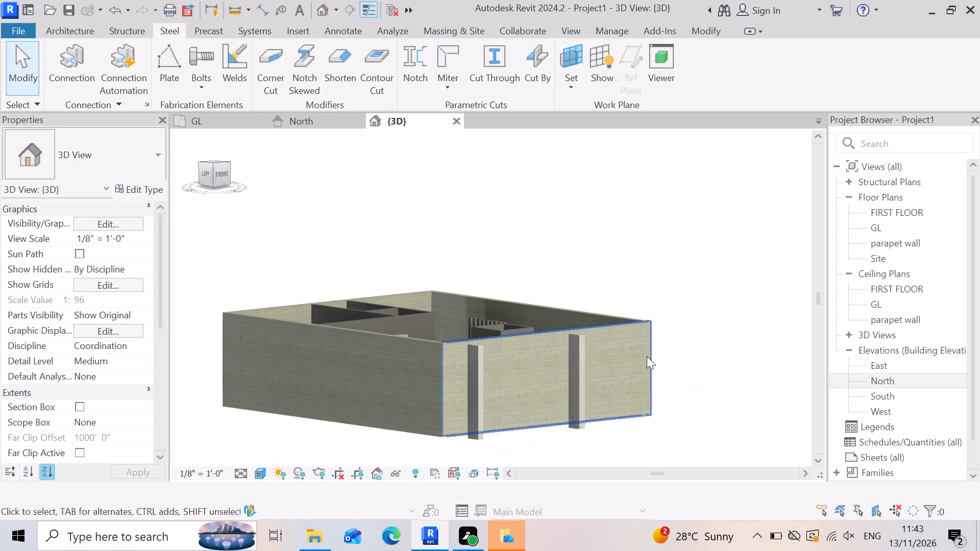
scroll(650, 354, "down", 3)
right_click_drag(499, 435, 459, 417, "shift")
middle_click_drag(499, 435, 491, 431, "shift")
middle_click_drag(488, 431, 459, 417, "shift")
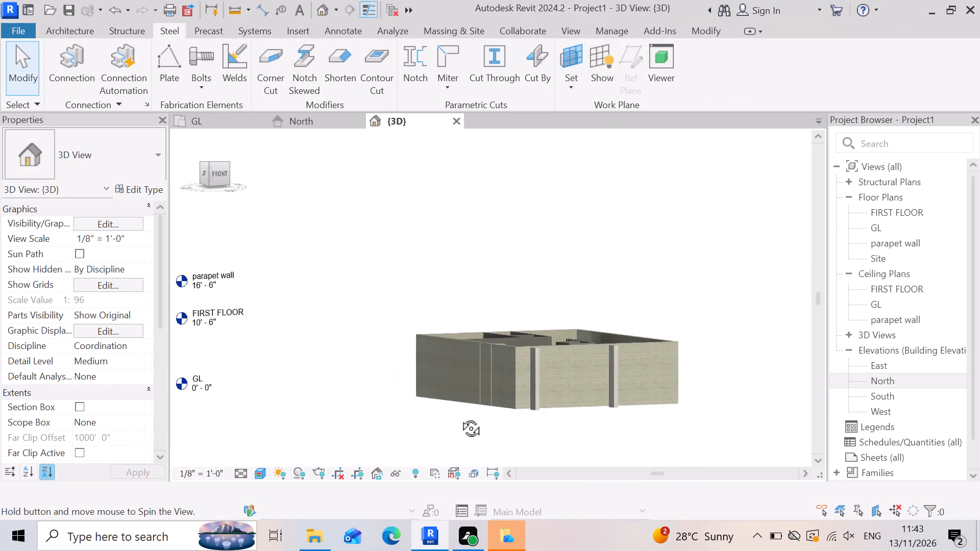
middle_click_drag(459, 417, 422, 443, "shift")
right_click_drag(459, 417, 422, 443, "shift")
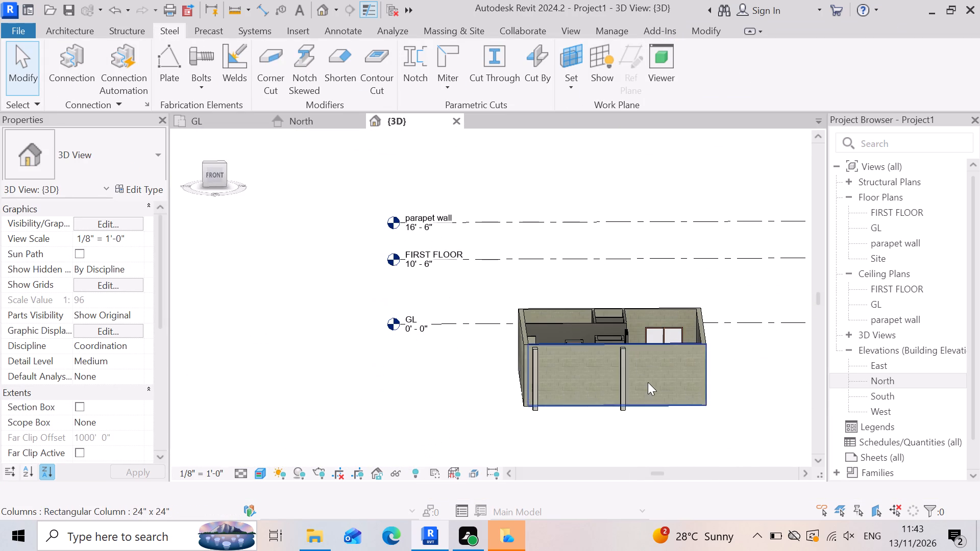
scroll(649, 382, "up", 6)
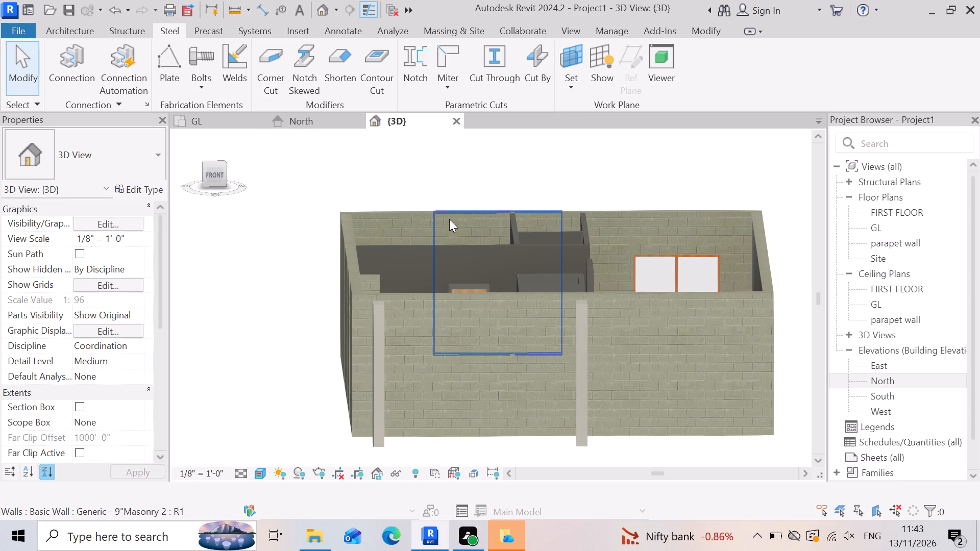
scroll(459, 401, "up", 2)
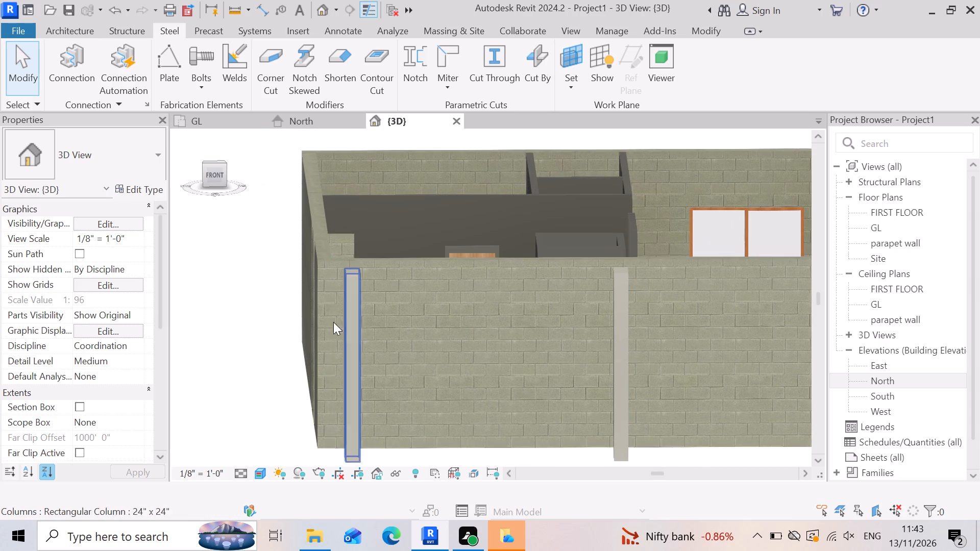
scroll(316, 302, "up", 3)
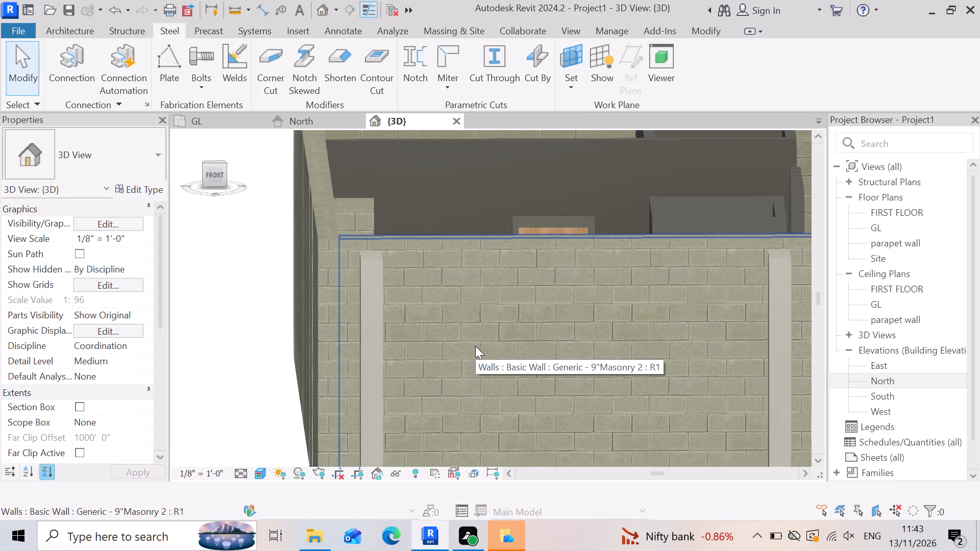
scroll(470, 299, "down", 4)
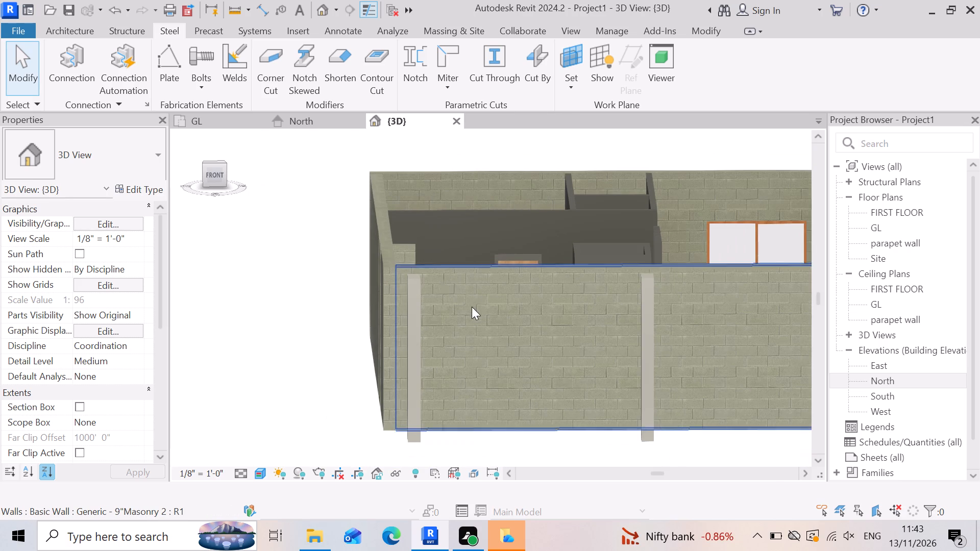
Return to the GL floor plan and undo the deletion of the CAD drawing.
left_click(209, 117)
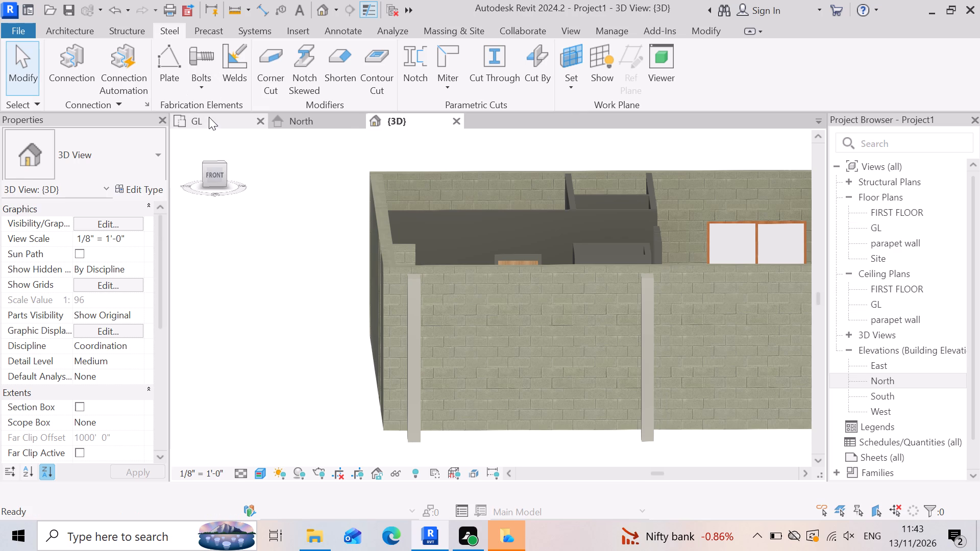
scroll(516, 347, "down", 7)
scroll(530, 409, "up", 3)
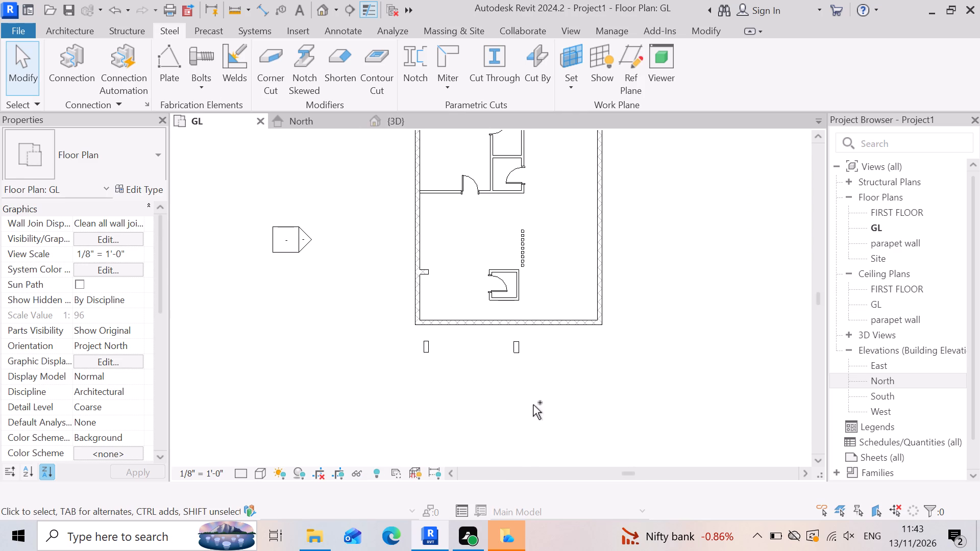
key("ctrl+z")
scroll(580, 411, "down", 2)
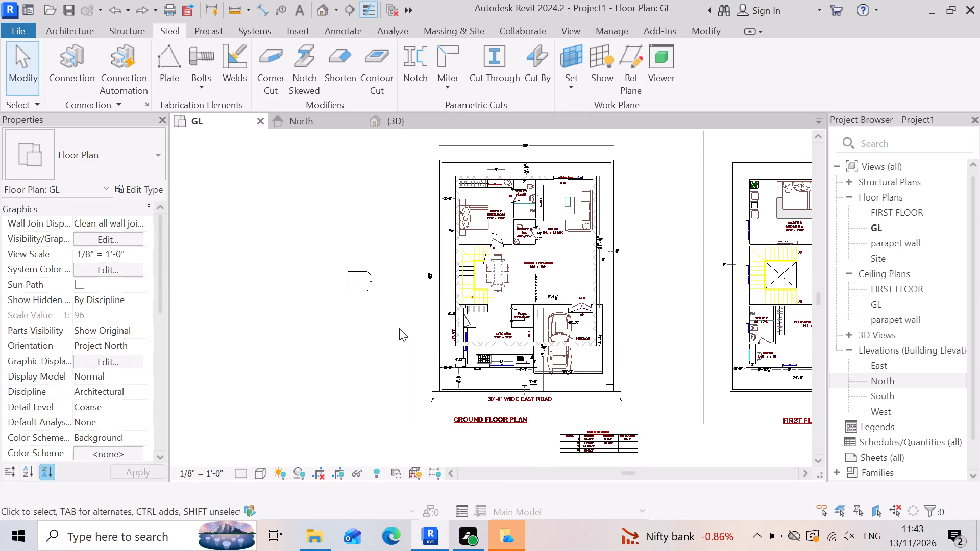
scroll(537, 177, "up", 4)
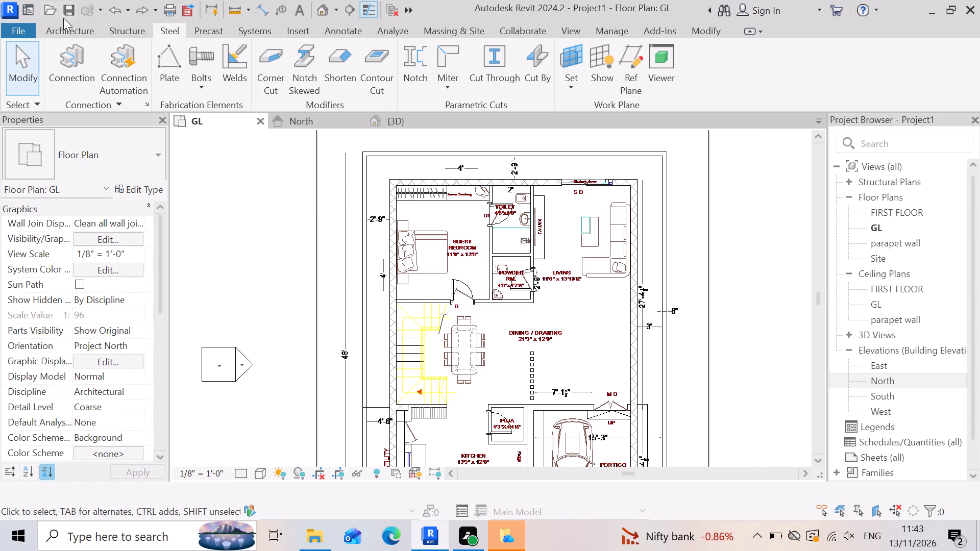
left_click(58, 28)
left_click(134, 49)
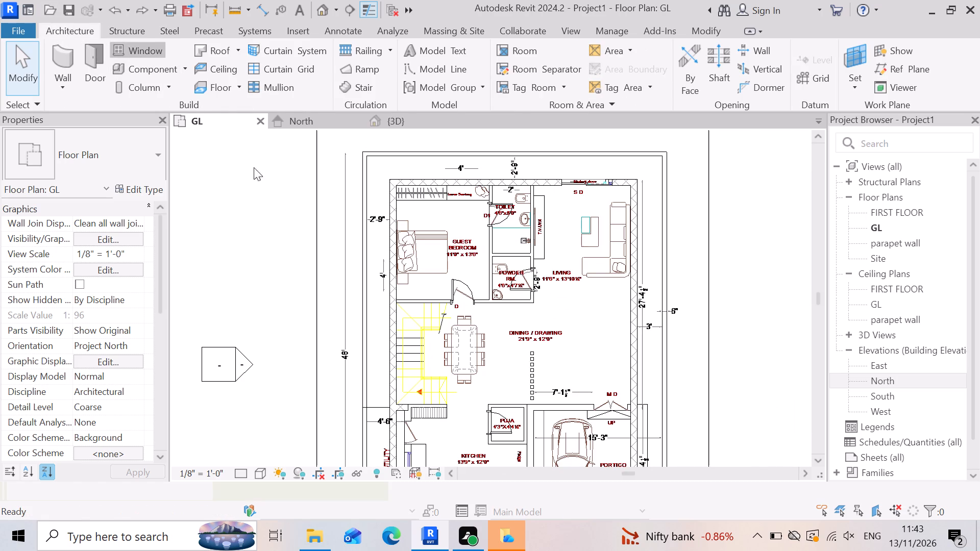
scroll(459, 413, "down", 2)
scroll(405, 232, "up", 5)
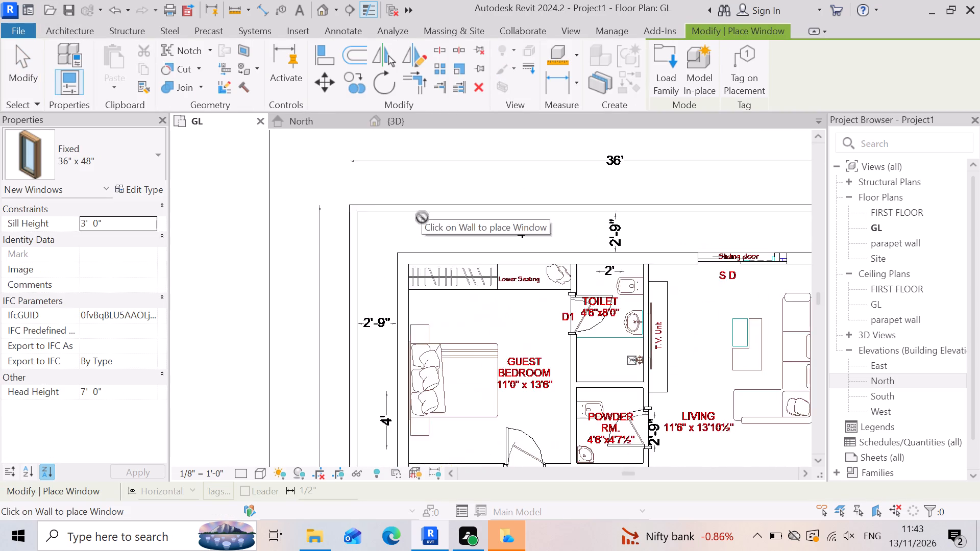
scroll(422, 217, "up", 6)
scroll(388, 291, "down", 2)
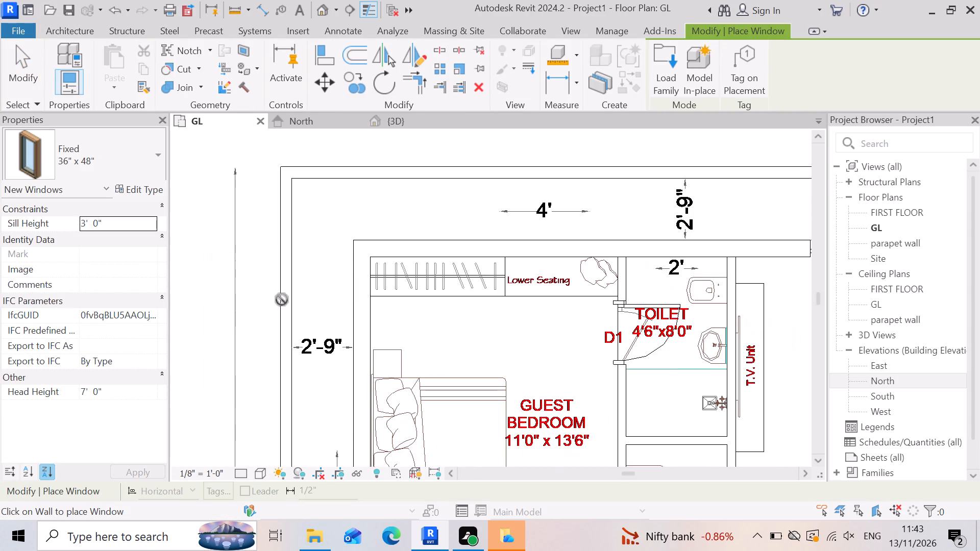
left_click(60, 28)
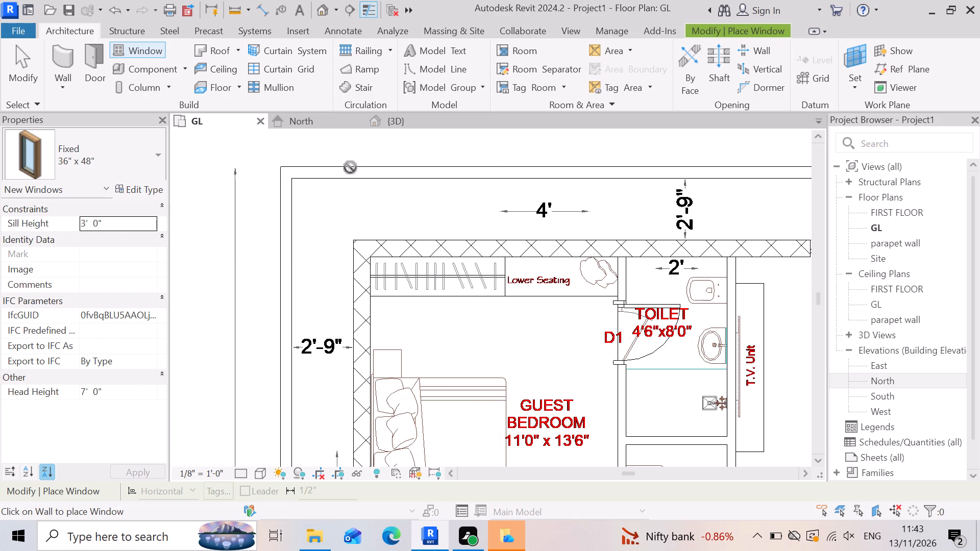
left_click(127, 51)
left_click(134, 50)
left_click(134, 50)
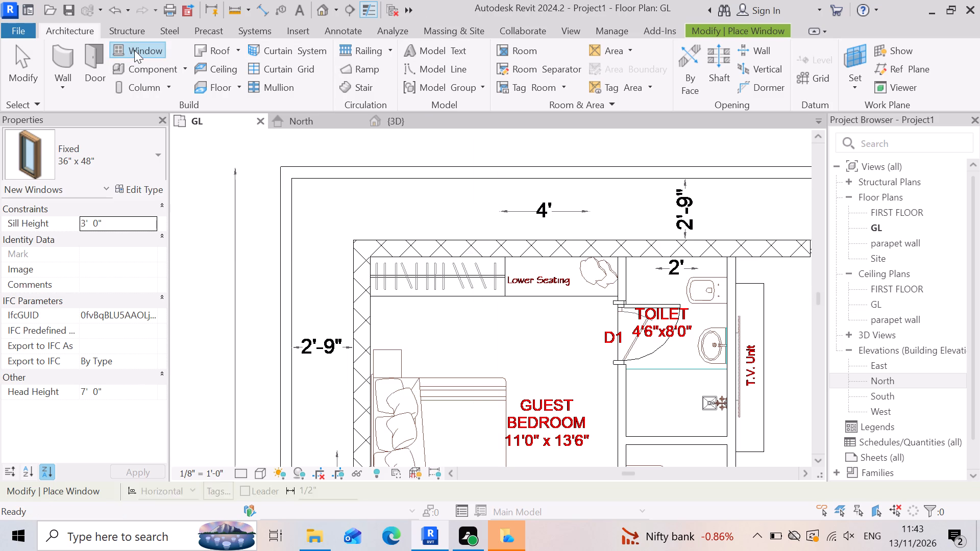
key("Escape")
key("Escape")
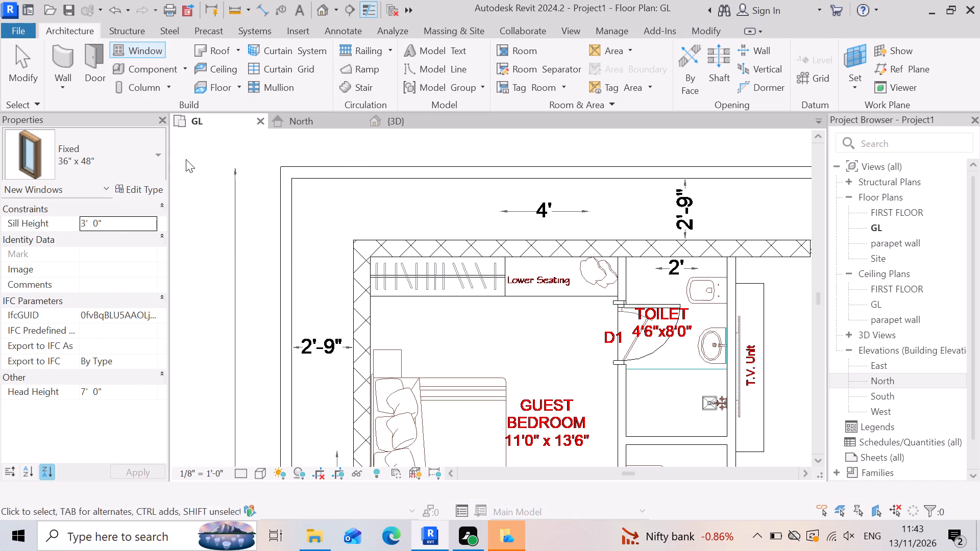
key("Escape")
For window placement, load the Window-Casement-Double-Sidelight family from the US library's Windows folder, dismissing the save reminder without saving.
left_click(133, 52)
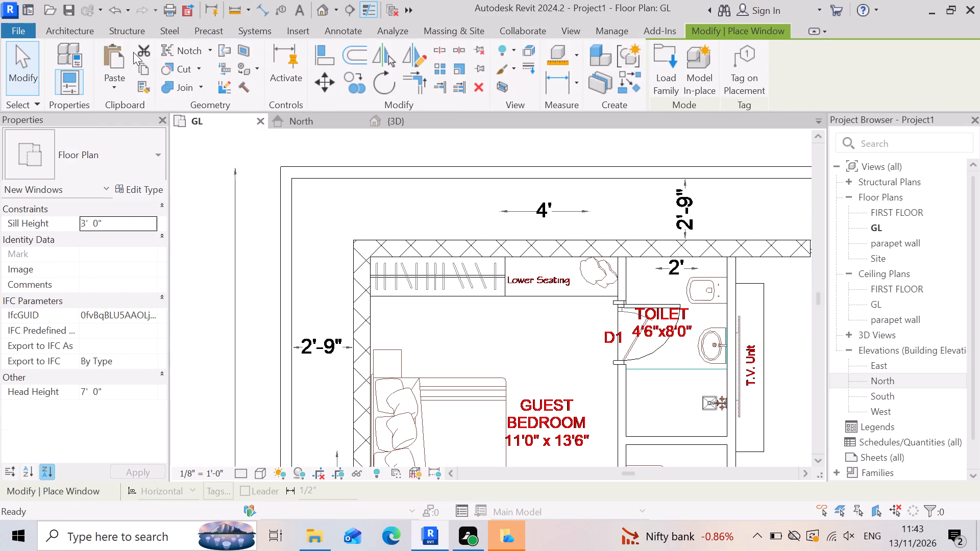
left_click(658, 57)
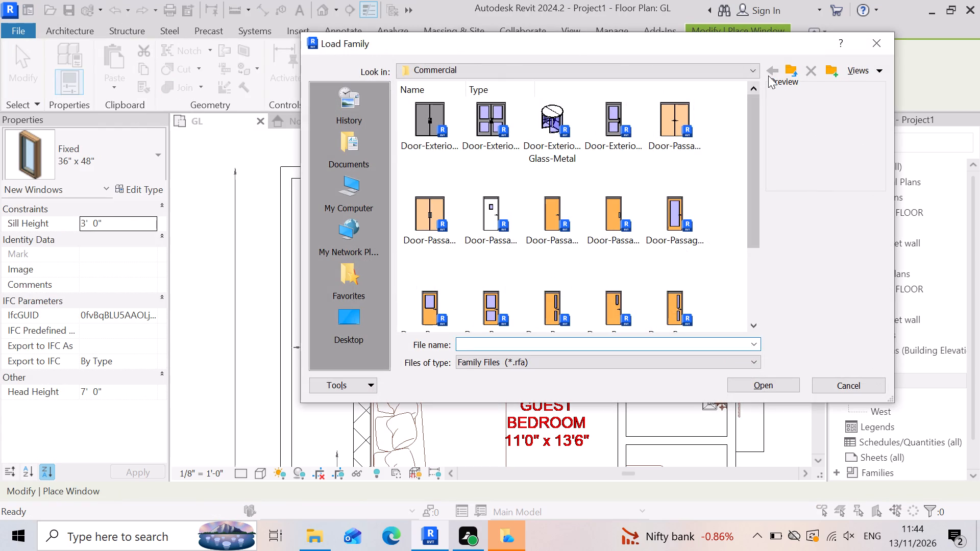
left_click(791, 66)
scroll(603, 164, "down", 4)
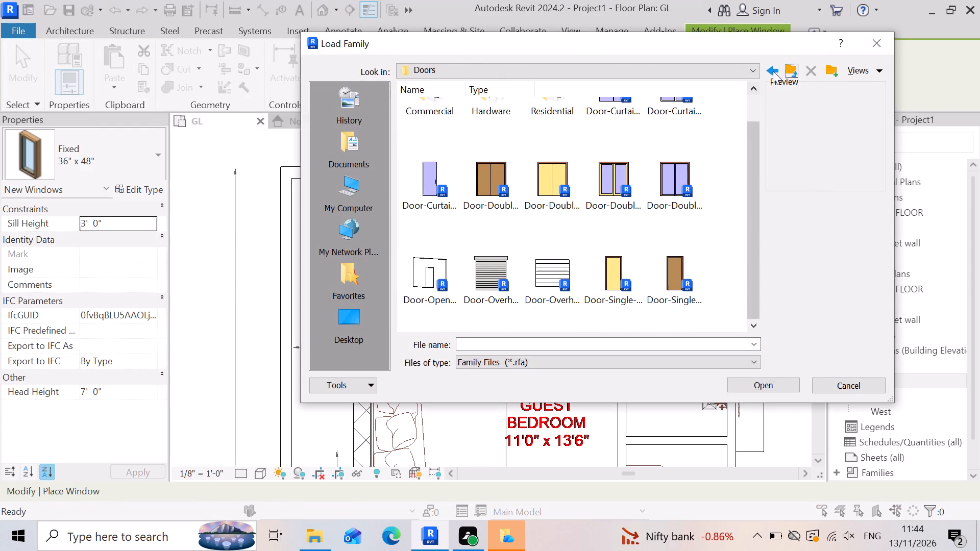
left_click(791, 69)
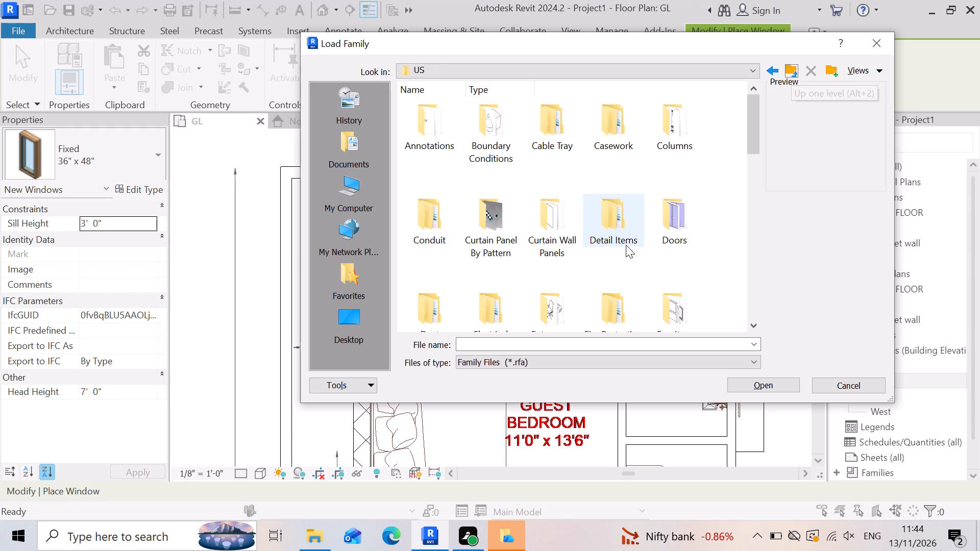
scroll(620, 234, "down", 4)
scroll(633, 283, "down", 3)
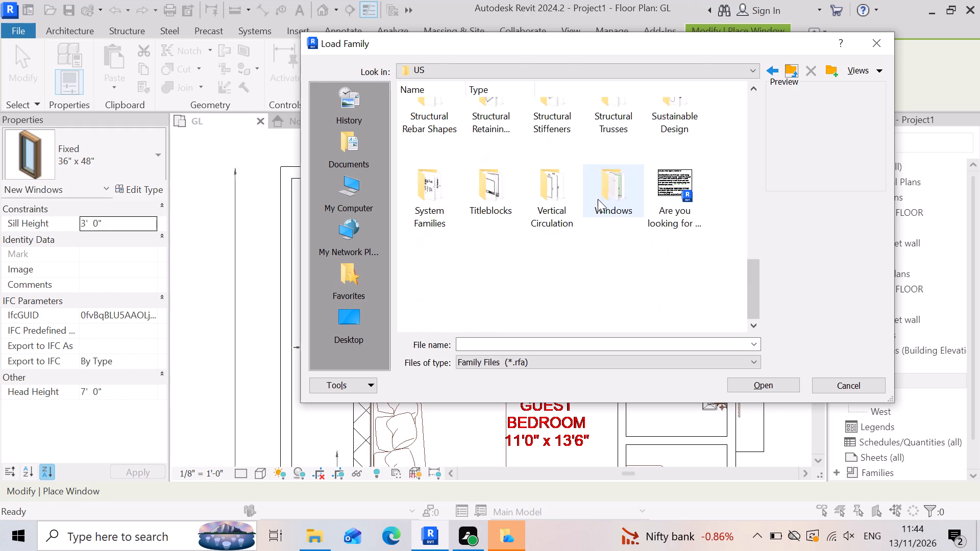
double_click(600, 195)
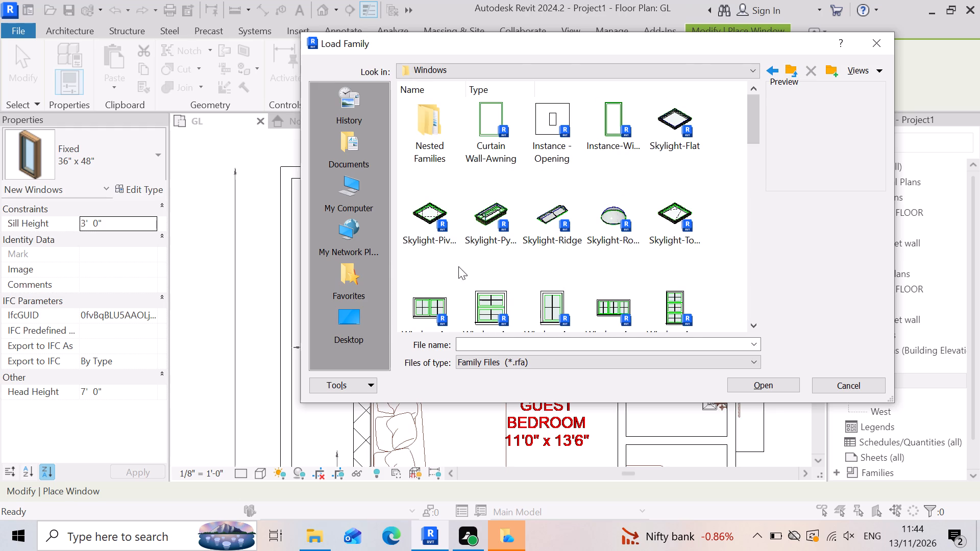
scroll(648, 261, "down", 3)
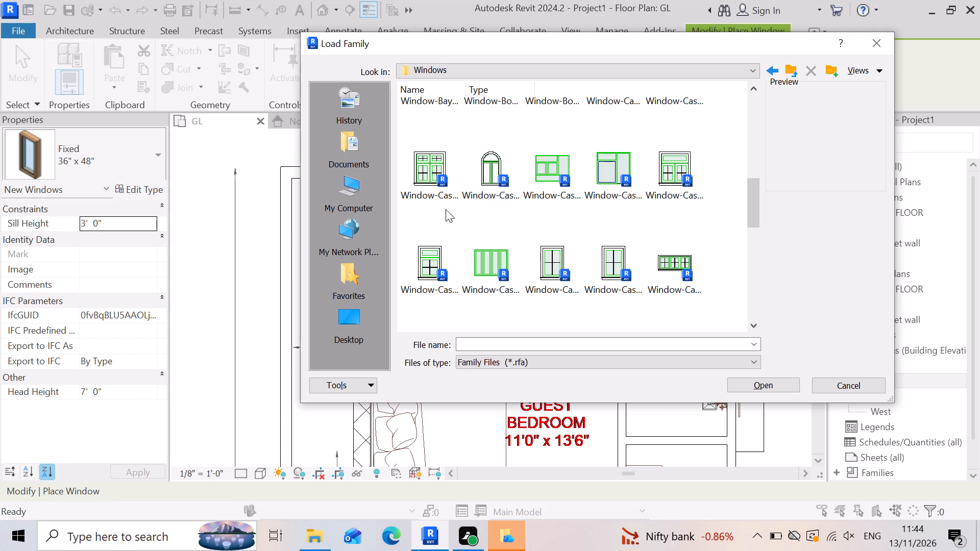
double_click(600, 175)
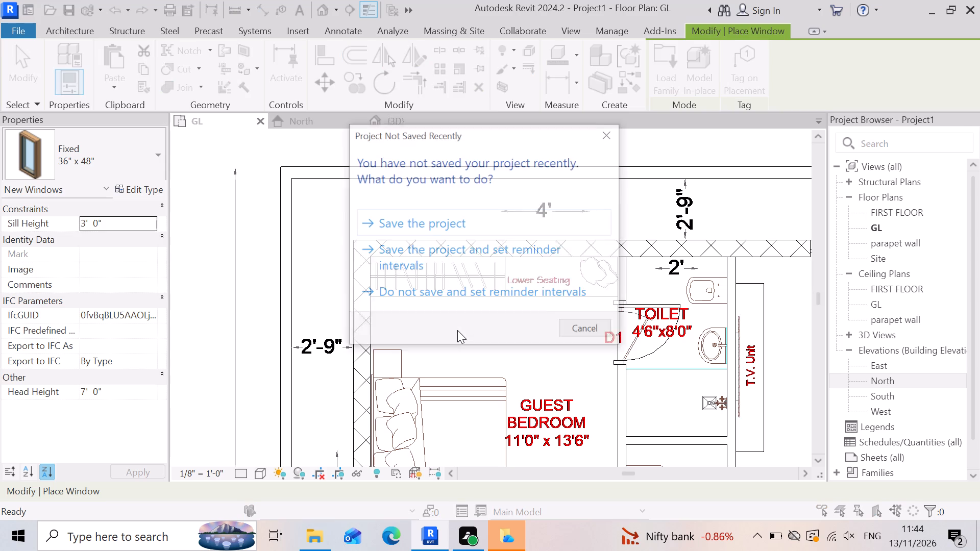
left_click(607, 140)
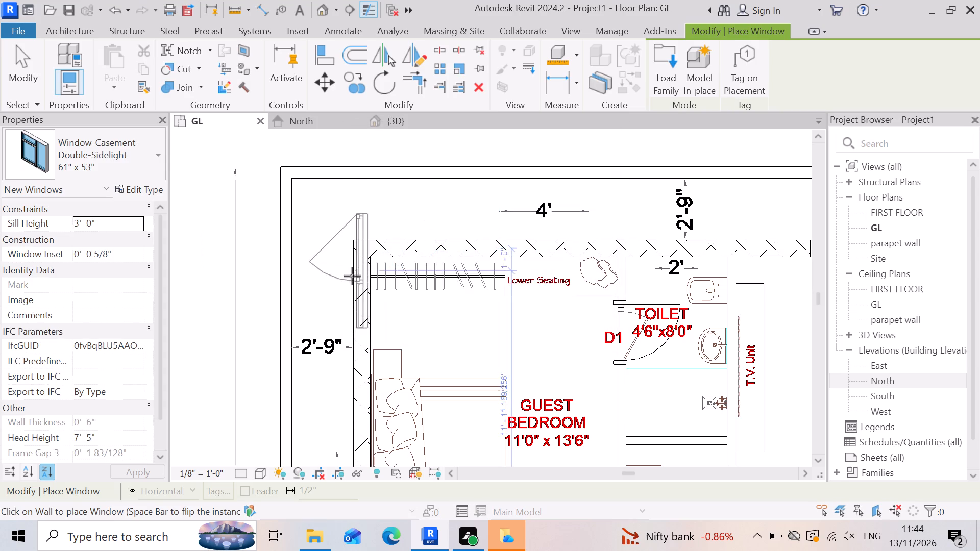
Duplicate the 61" x 53" Window-Casement-Double-Sidelight type under the name 4'x 5'.
scroll(350, 279, "up", 4)
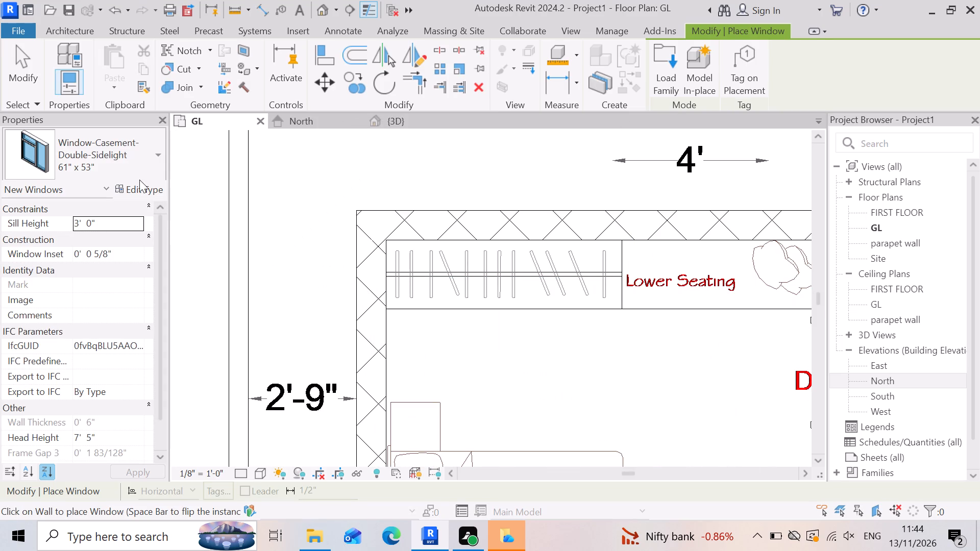
left_click(135, 189)
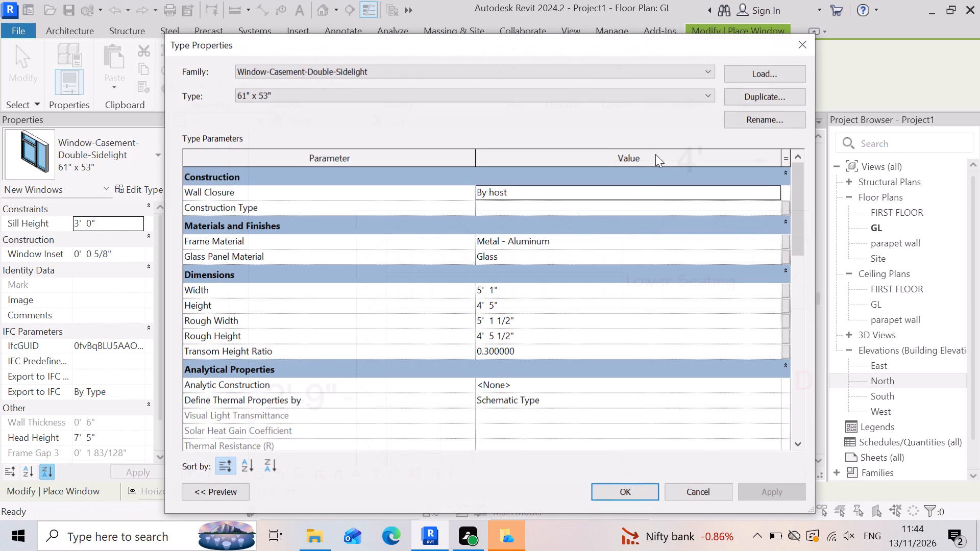
left_click(761, 102)
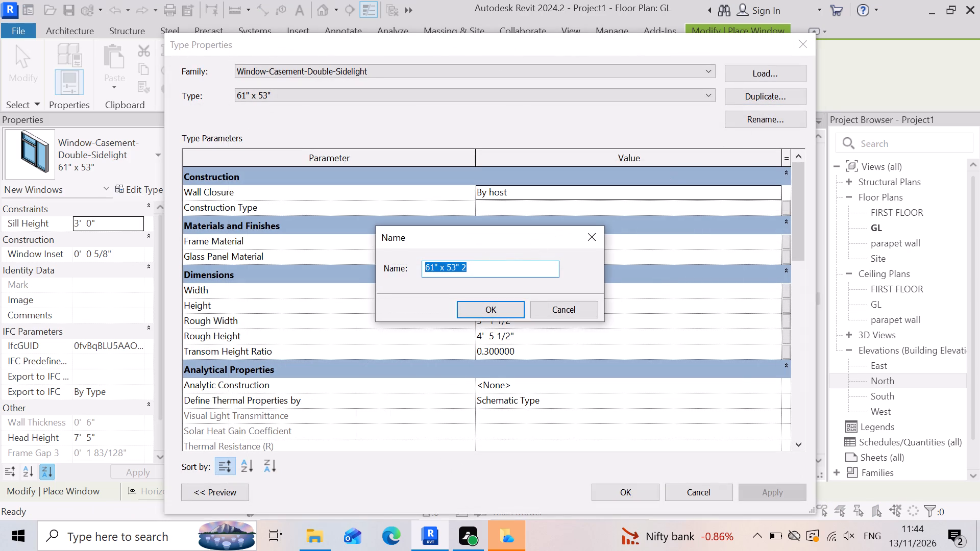
left_click_drag(484, 262, 489, 261)
key("BackSpace")
key("BackSpace")
key("BackSpace")
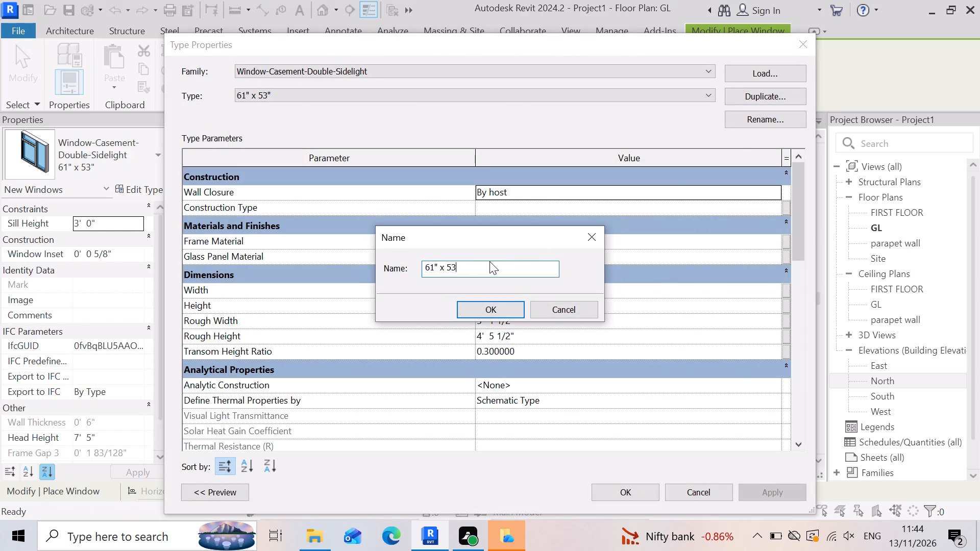
key("BackSpace")
key("BackSpace")
key("5")
key("apostrophe")
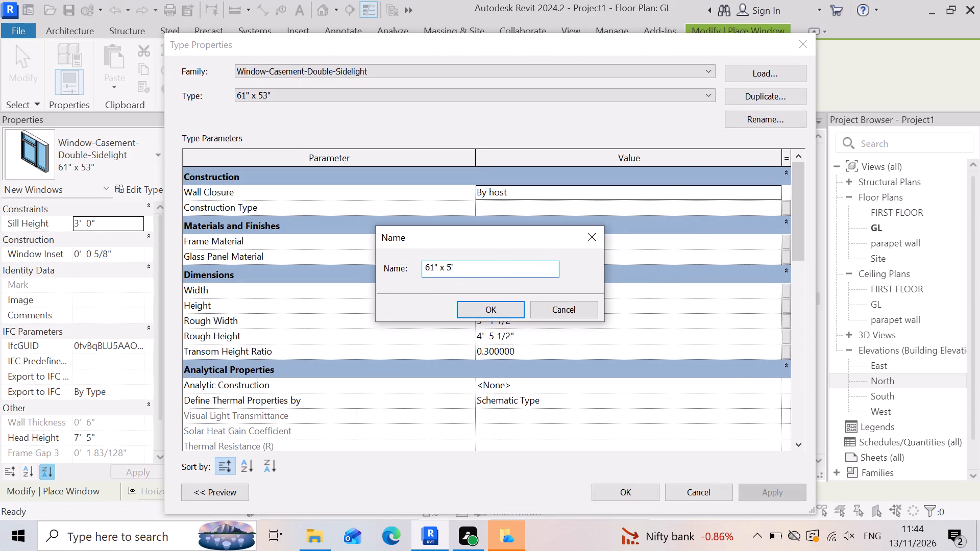
left_click(435, 262)
left_click(439, 267)
key("BackSpace")
key("BackSpace")
key("BackSpace")
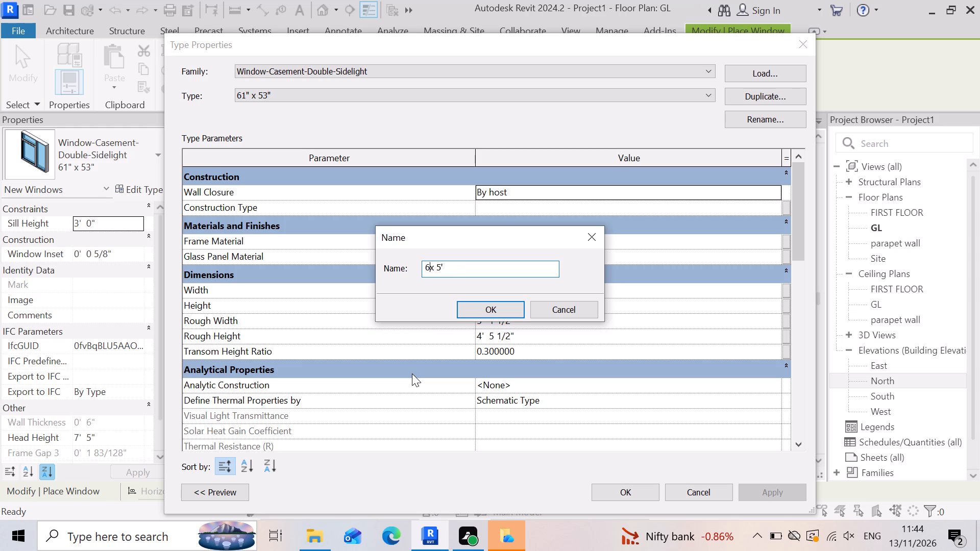
key("BackSpace")
key("4")
key("apostrophe")
left_click(507, 304)
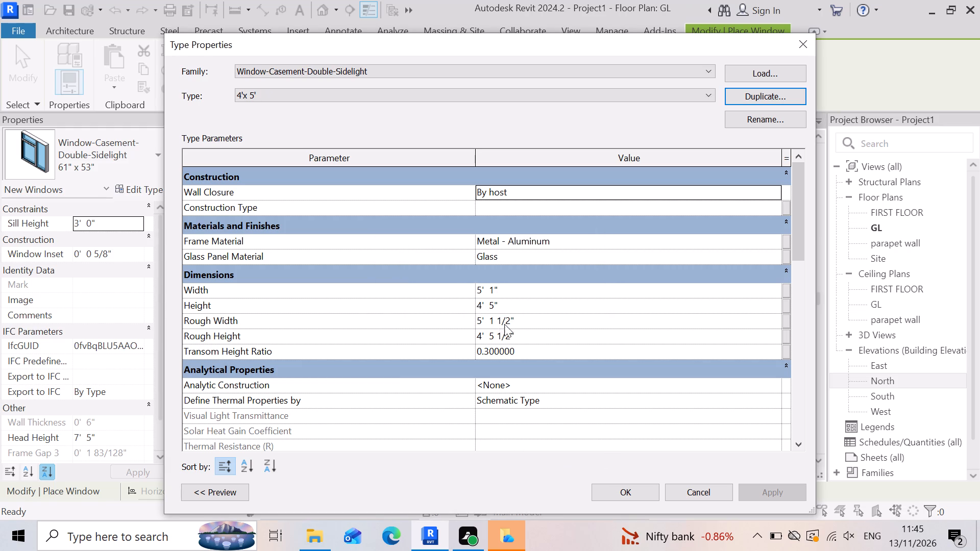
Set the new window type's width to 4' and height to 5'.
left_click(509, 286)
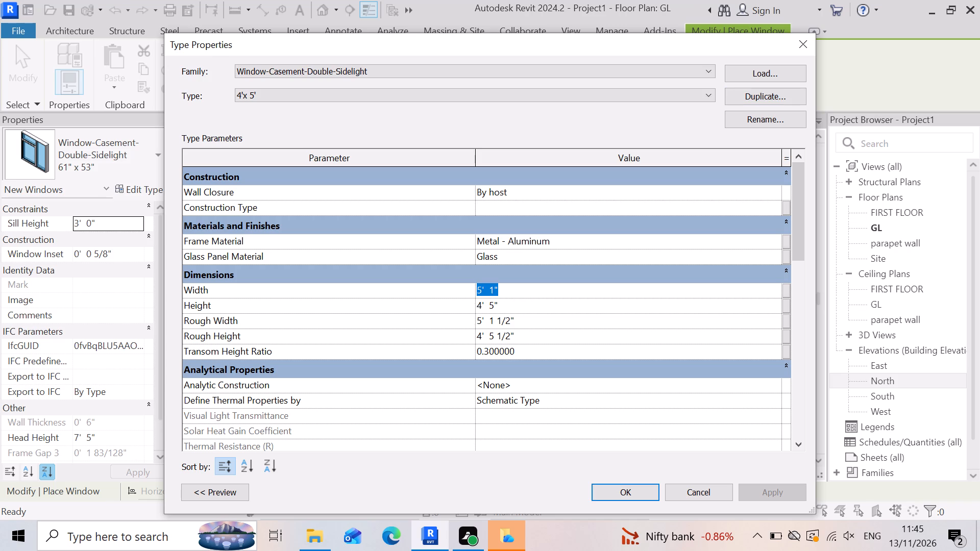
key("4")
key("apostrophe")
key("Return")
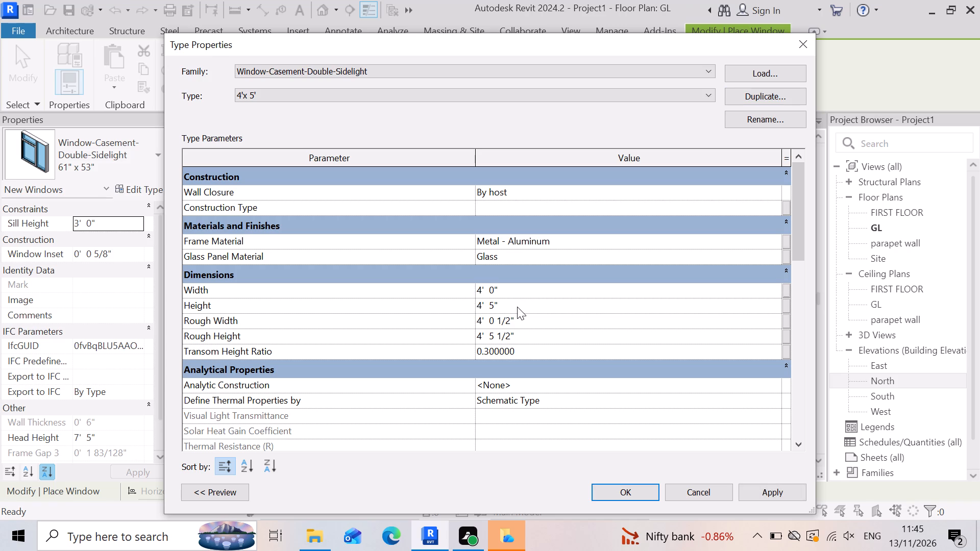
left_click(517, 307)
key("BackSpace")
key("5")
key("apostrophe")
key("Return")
Change the window type's width to 3' and its height to 4'.
left_click(512, 288)
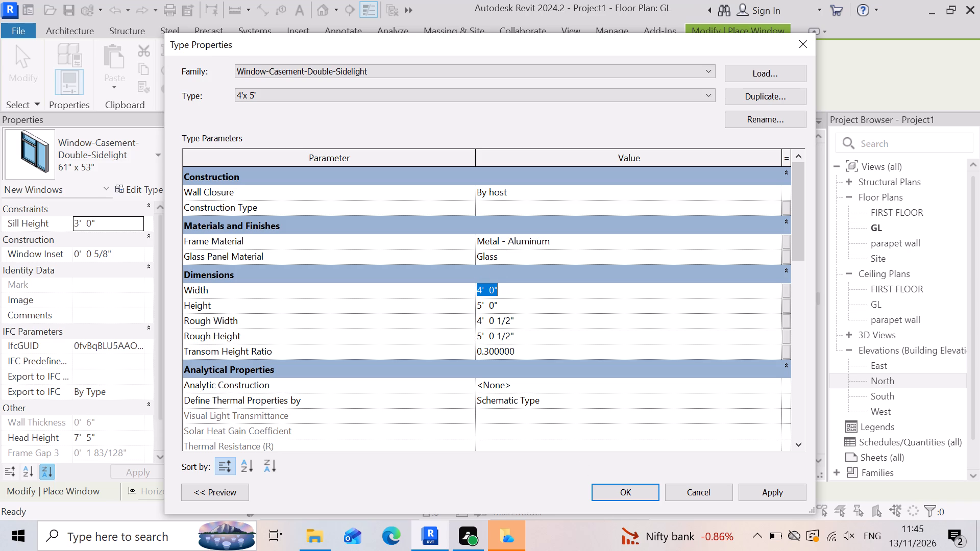
key("3")
key("apostrophe")
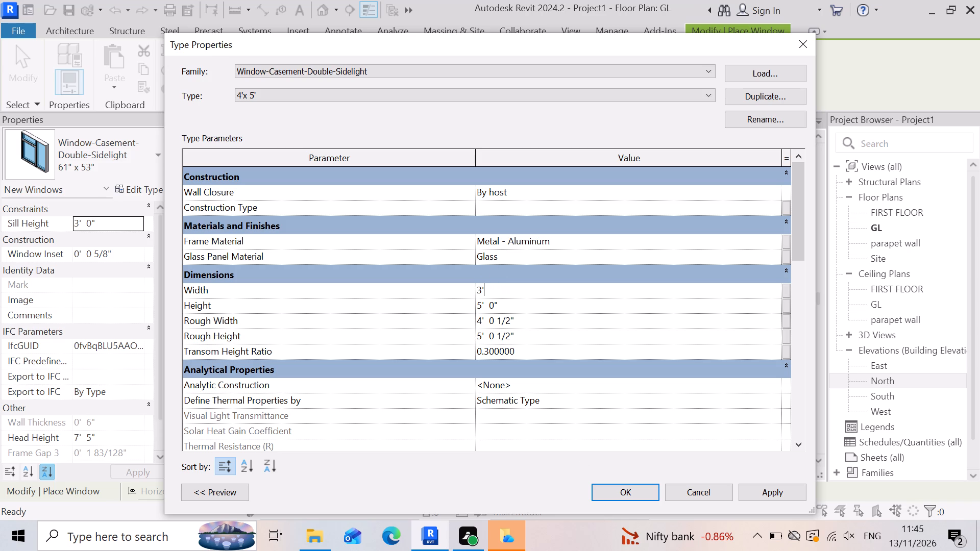
left_click(520, 302)
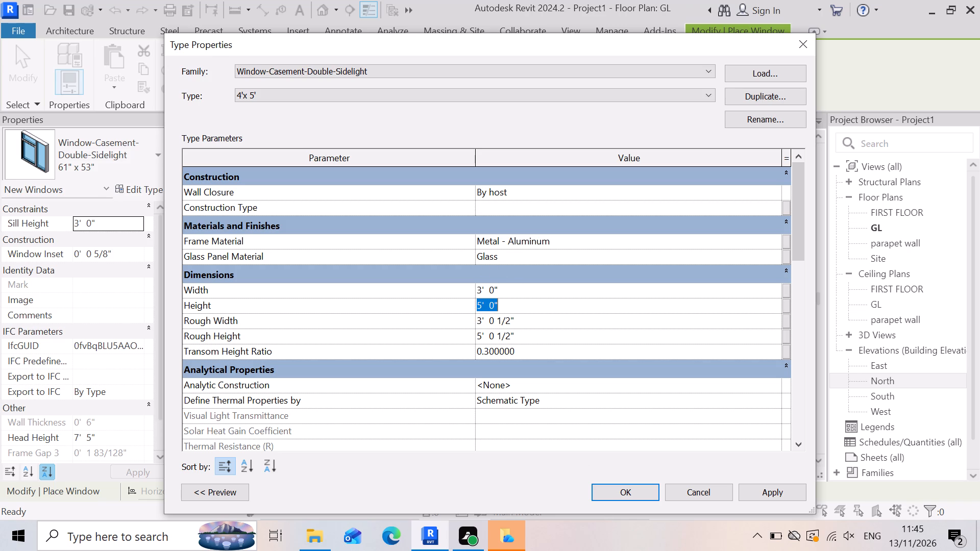
key("4")
key("apostrophe")
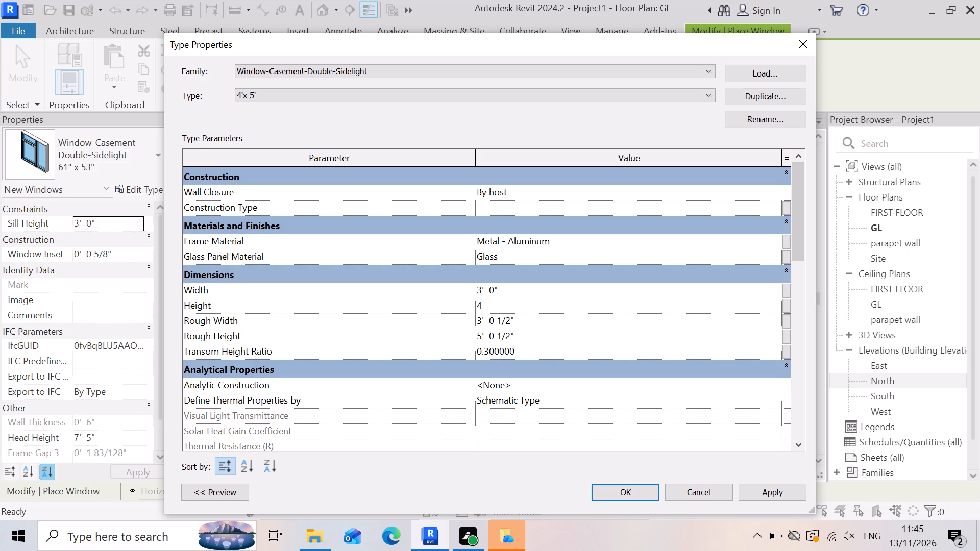
Duplicate the casement window type under the name 3'x 4' and accept it as the type for placement.
left_click(745, 92)
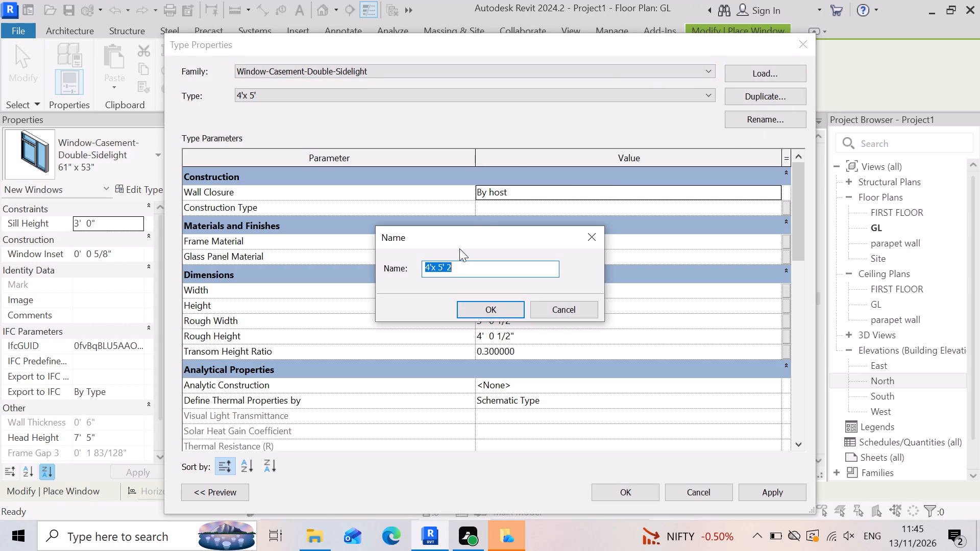
left_click(457, 265)
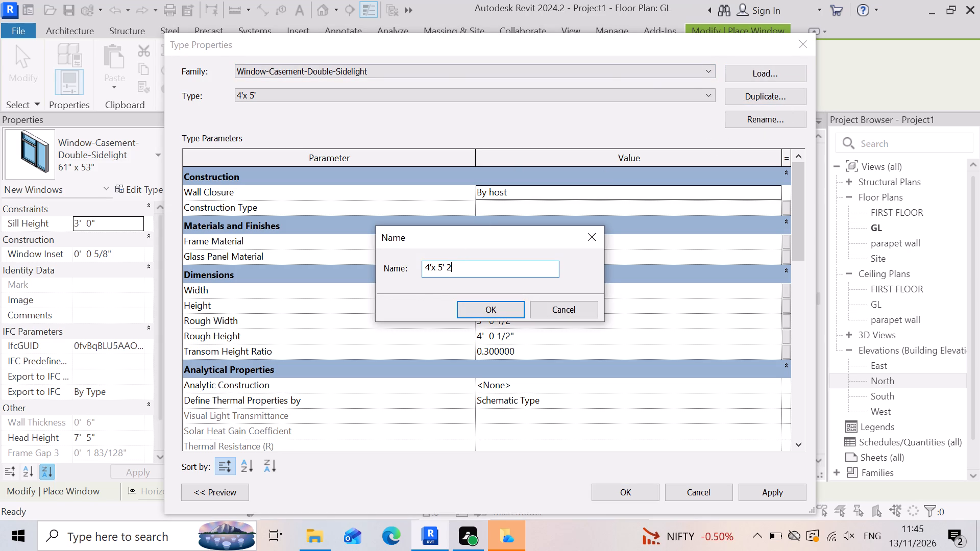
left_click(431, 261)
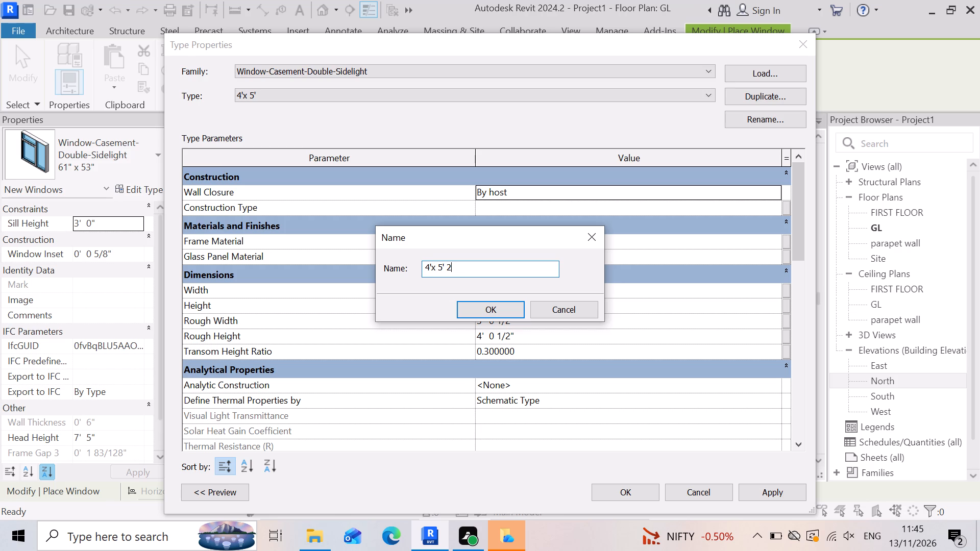
left_click(431, 265)
key("BackSpace")
key("BackSpace")
key("3")
key("apostrophe")
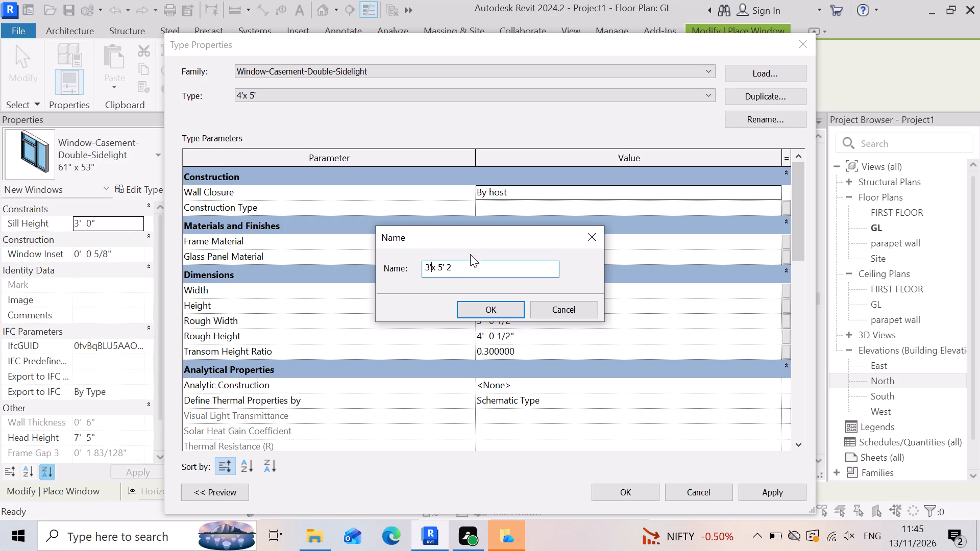
left_click(464, 268)
key("BackSpace")
key("BackSpace")
key("BackSpace")
key("BackSpace")
key("4")
key("apostrophe")
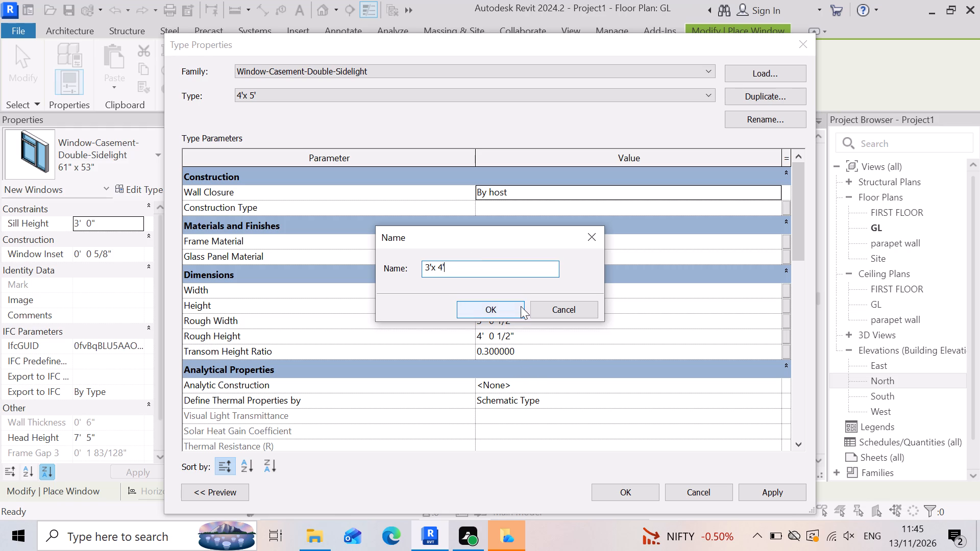
left_click(521, 306)
left_click(788, 490)
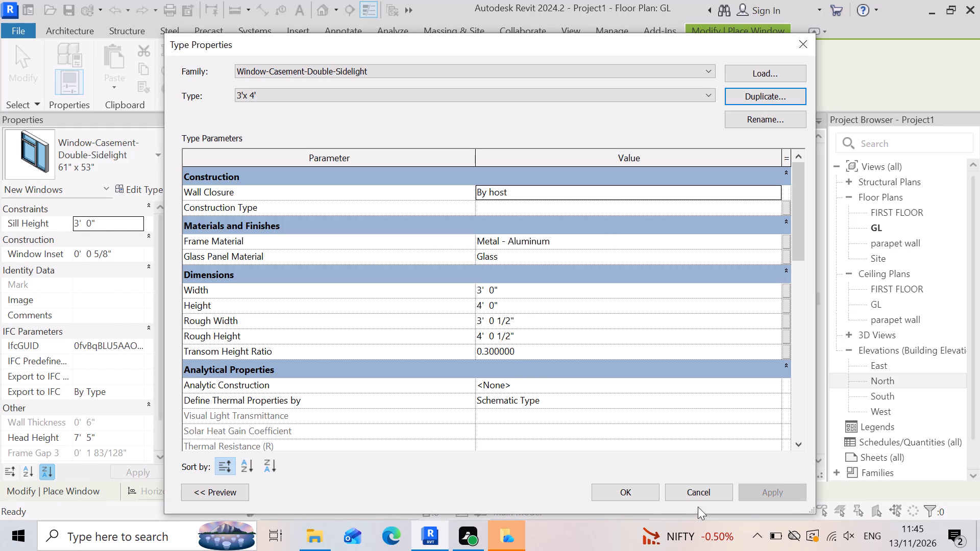
left_click(631, 489)
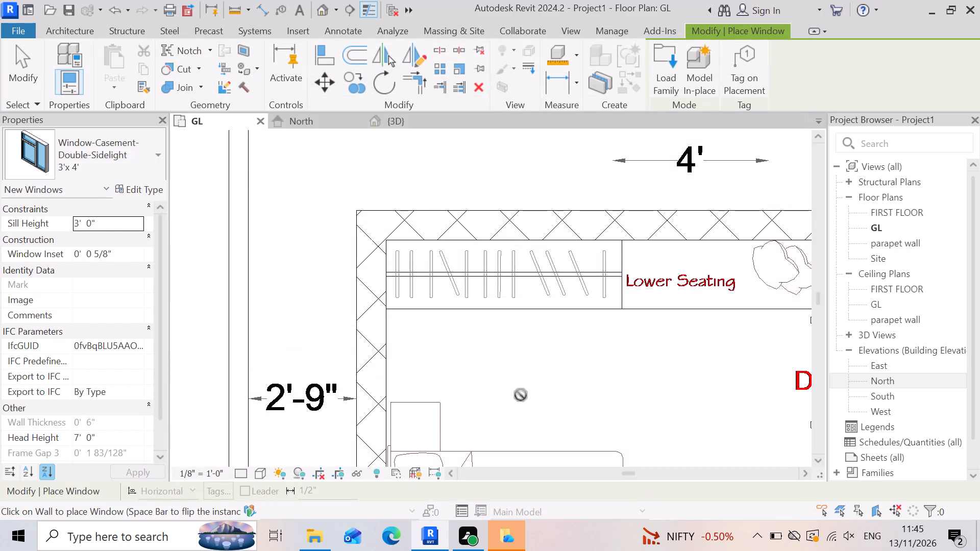
Place a 3'x 4' casement window in the guest bedroom's upper exterior wall, centred on the Lower Seating and swinging outward.
scroll(563, 393, "down", 5)
scroll(538, 316, "up", 1)
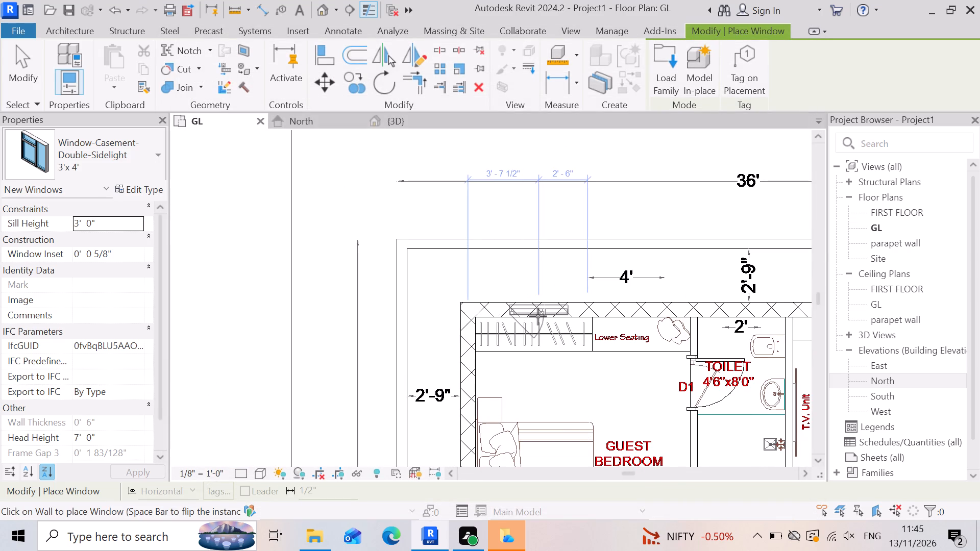
scroll(480, 344, "down", 5)
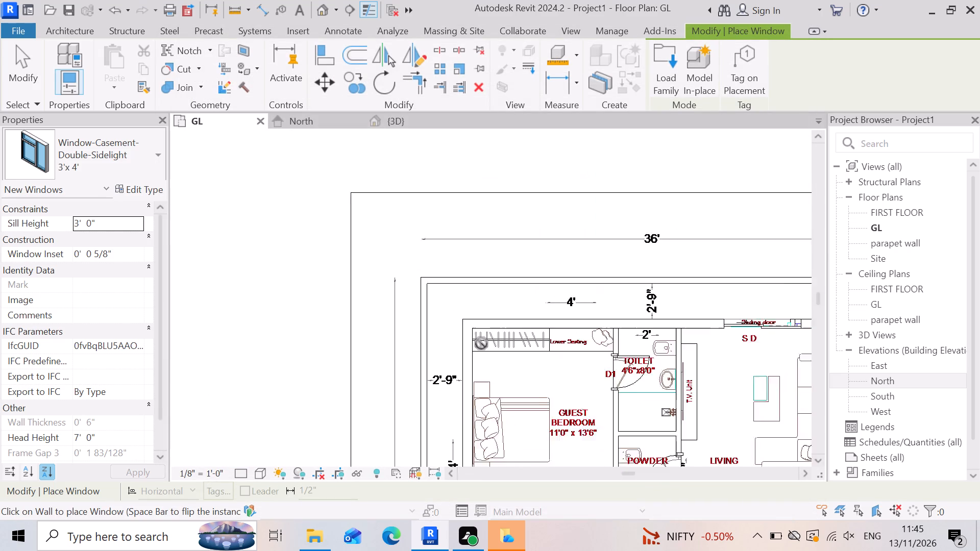
scroll(561, 339, "up", 4)
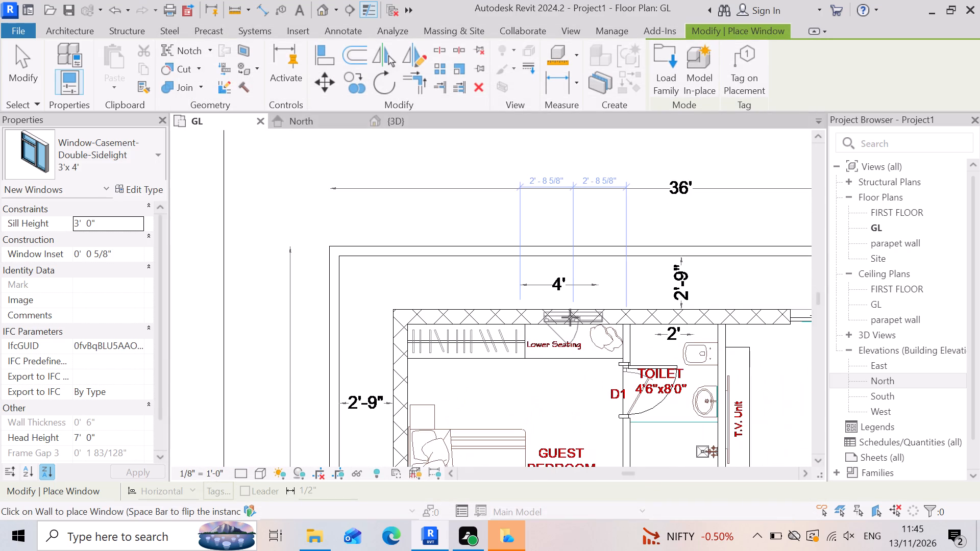
left_click(570, 306)
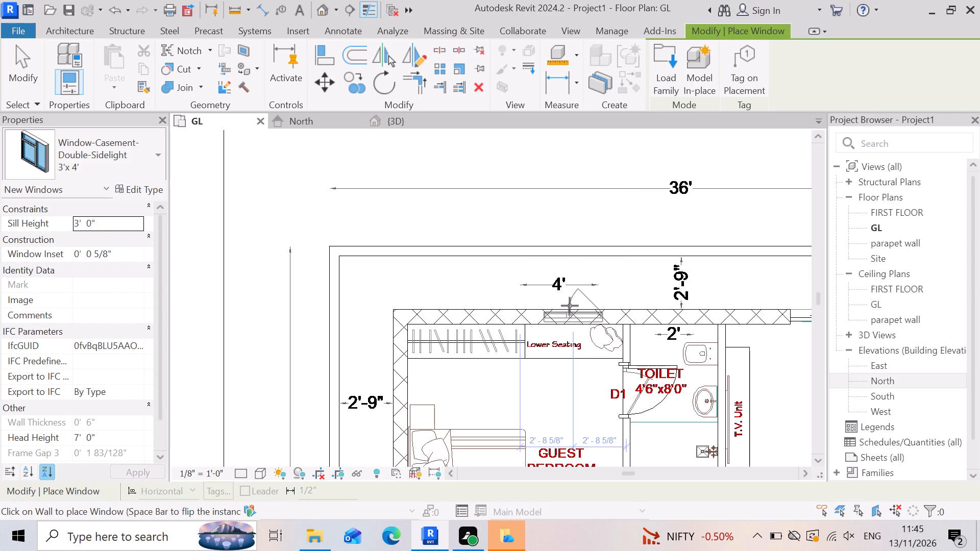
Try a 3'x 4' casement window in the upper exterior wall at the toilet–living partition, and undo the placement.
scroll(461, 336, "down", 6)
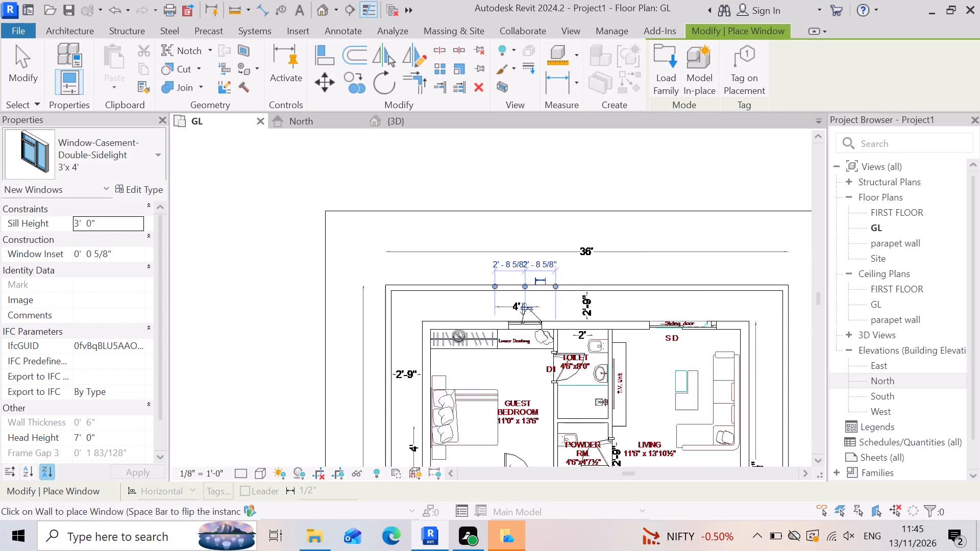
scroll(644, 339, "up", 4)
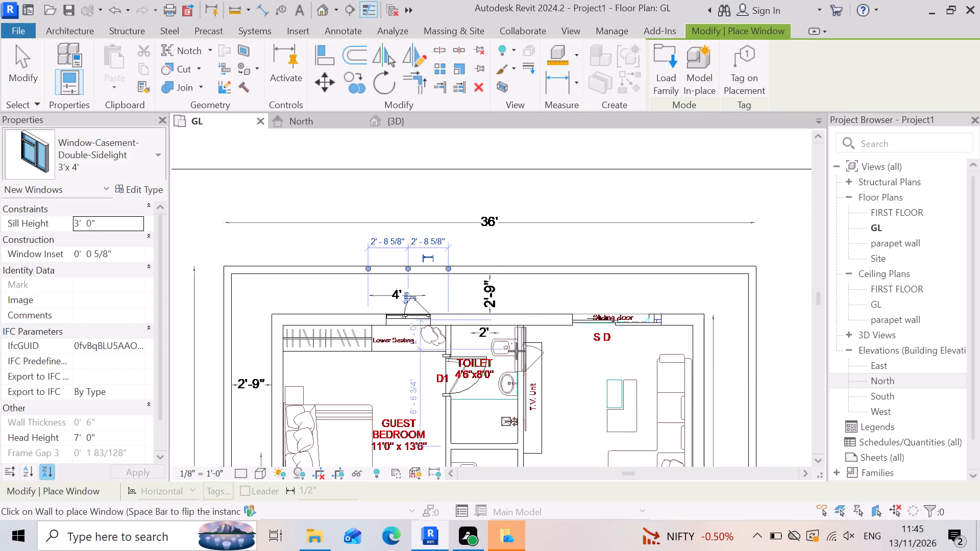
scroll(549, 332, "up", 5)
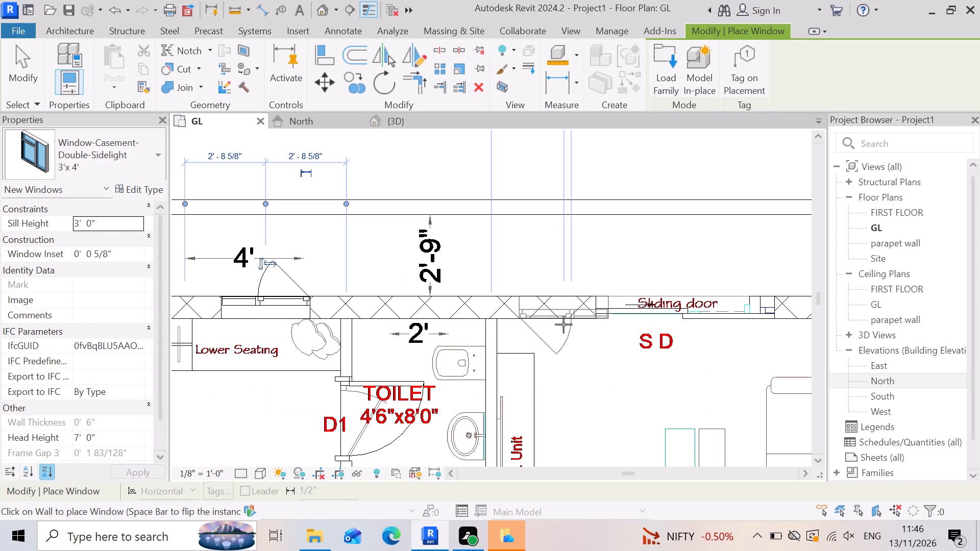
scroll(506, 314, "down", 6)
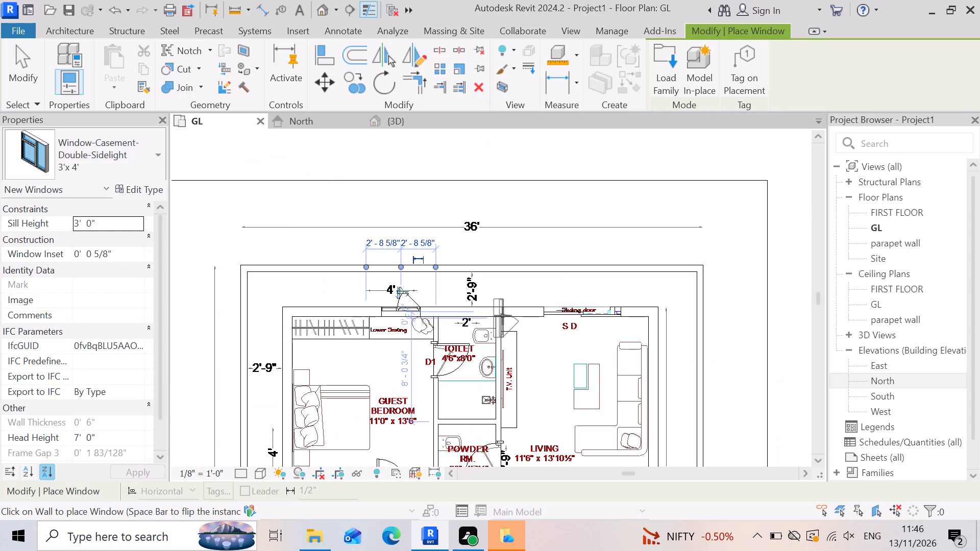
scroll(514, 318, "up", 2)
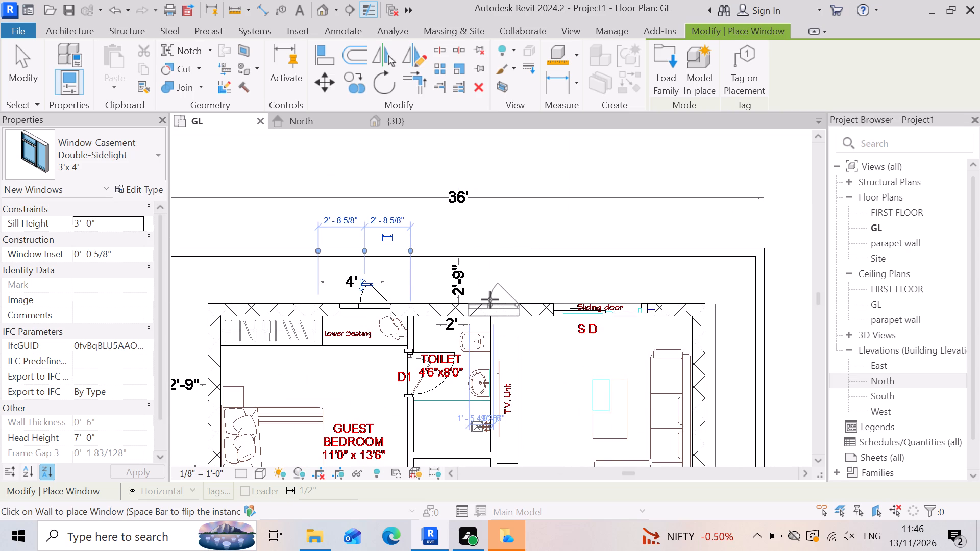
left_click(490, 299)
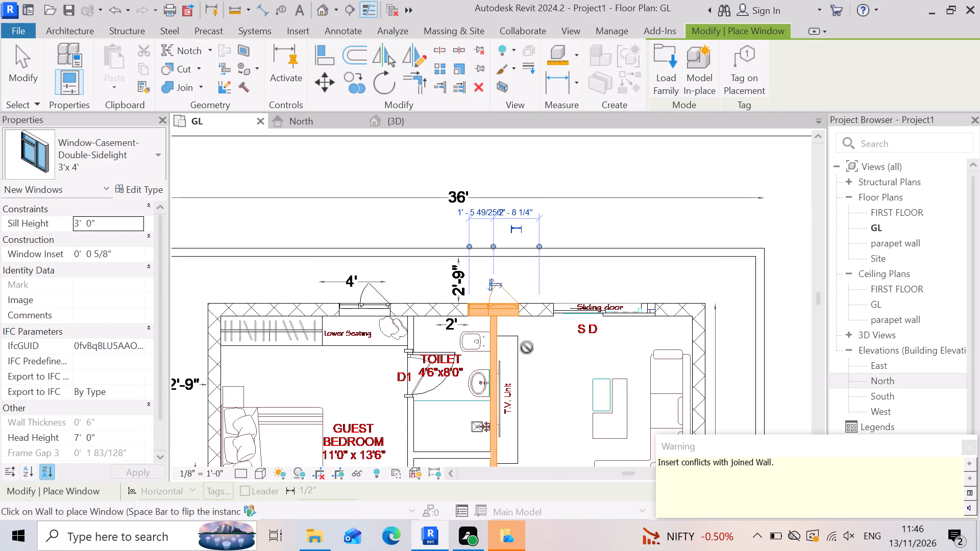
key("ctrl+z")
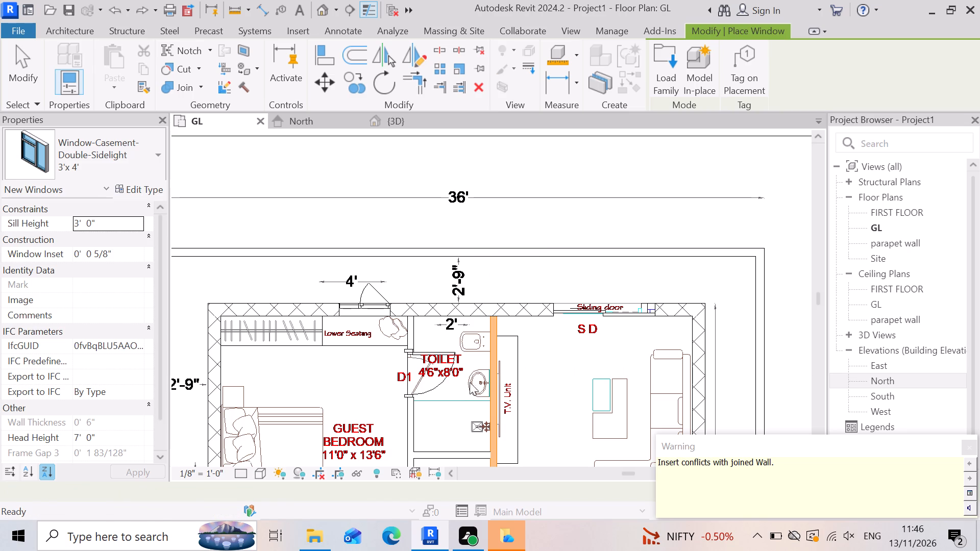
Place a 3'x 4' casement window in the toilet's upper exterior wall, about 3'-2" from the guest bedroom partition, swinging outward.
scroll(486, 299, "up", 5)
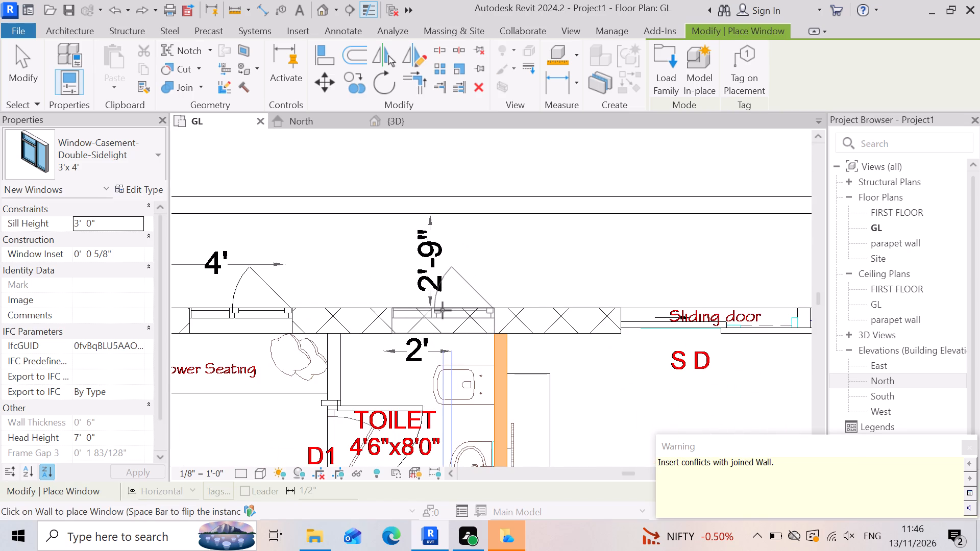
left_click(443, 310)
Place a 3'x 4' casement window in the living room's right exterior wall, 10'-0" from the upper corner, swinging outward.
scroll(457, 361, "down", 8)
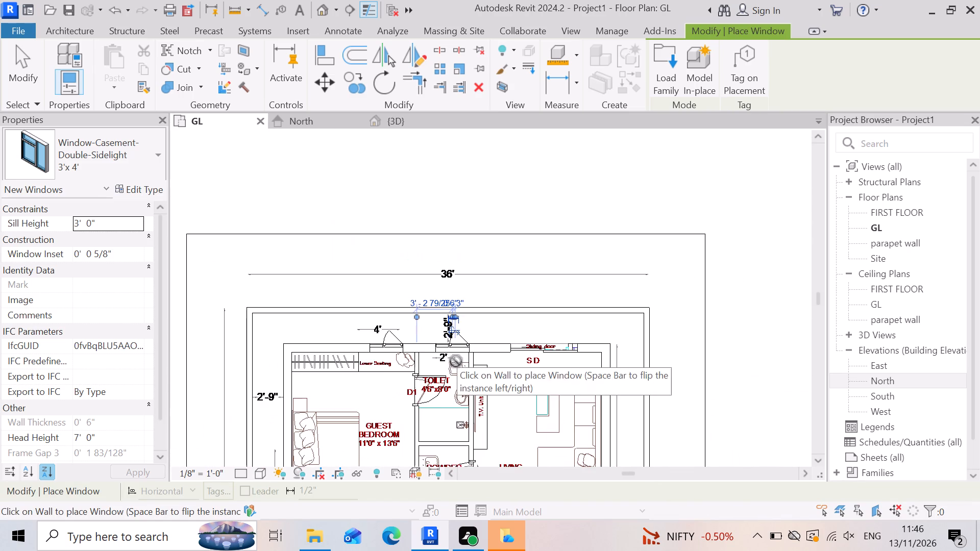
scroll(619, 417, "up", 4)
scroll(627, 304, "down", 5)
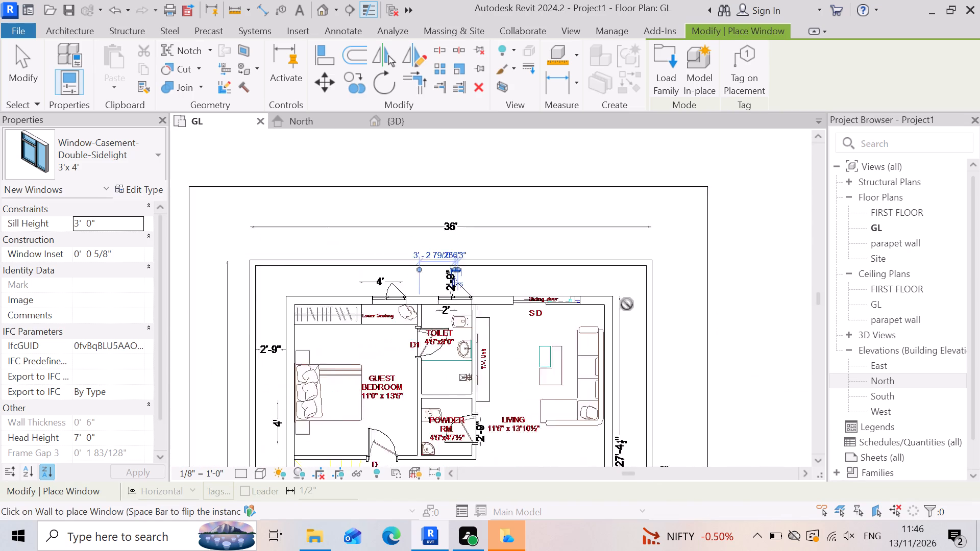
scroll(627, 304, "down", 1)
scroll(623, 362, "down", 3)
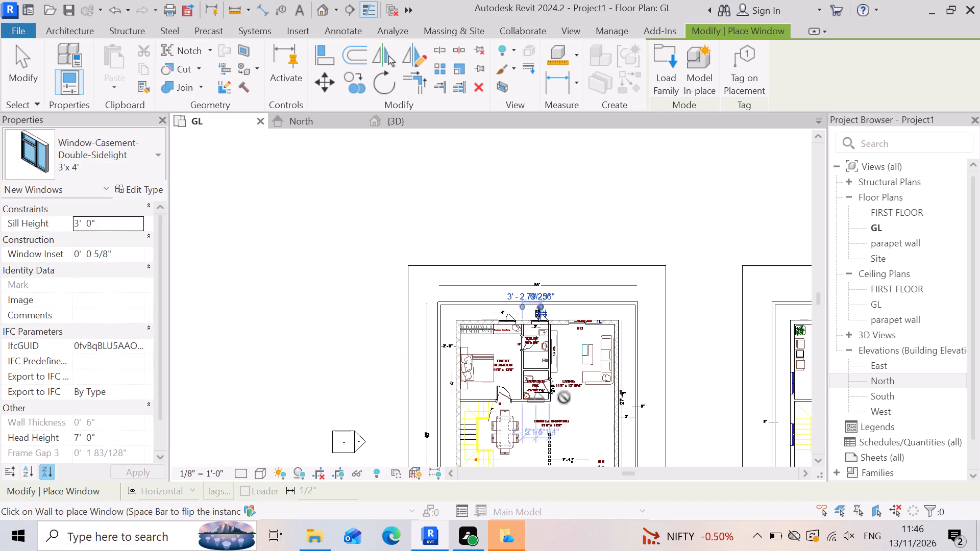
scroll(567, 395, "up", 1)
scroll(647, 374, "up", 3)
scroll(620, 417, "up", 1)
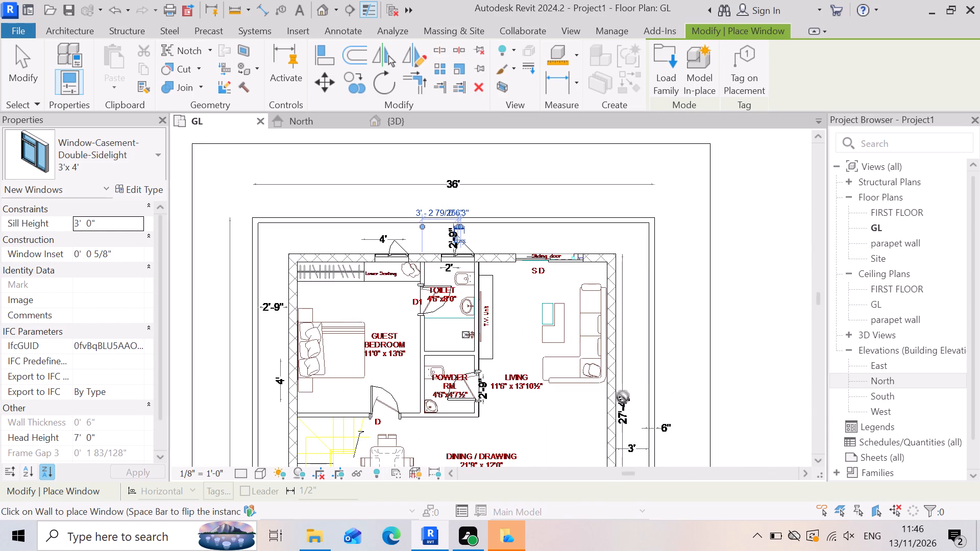
left_click(618, 371)
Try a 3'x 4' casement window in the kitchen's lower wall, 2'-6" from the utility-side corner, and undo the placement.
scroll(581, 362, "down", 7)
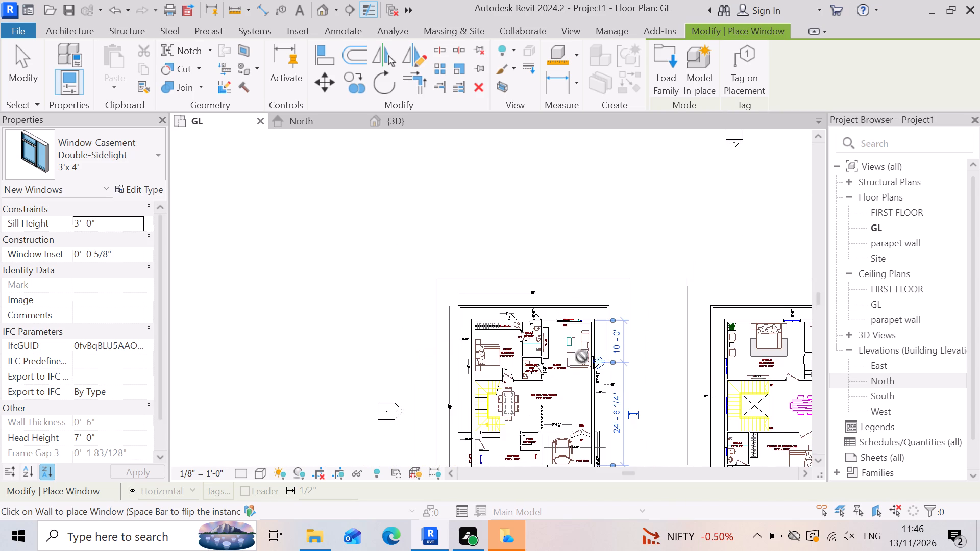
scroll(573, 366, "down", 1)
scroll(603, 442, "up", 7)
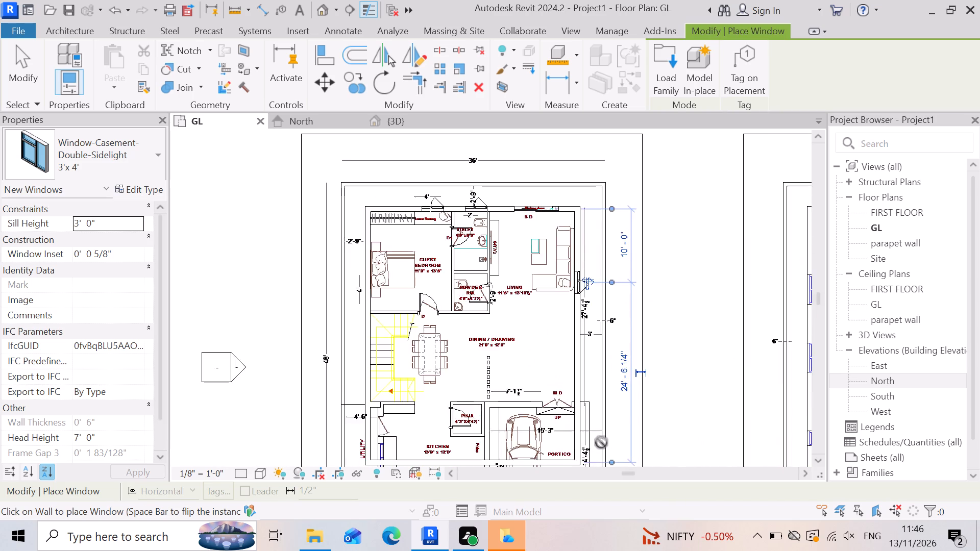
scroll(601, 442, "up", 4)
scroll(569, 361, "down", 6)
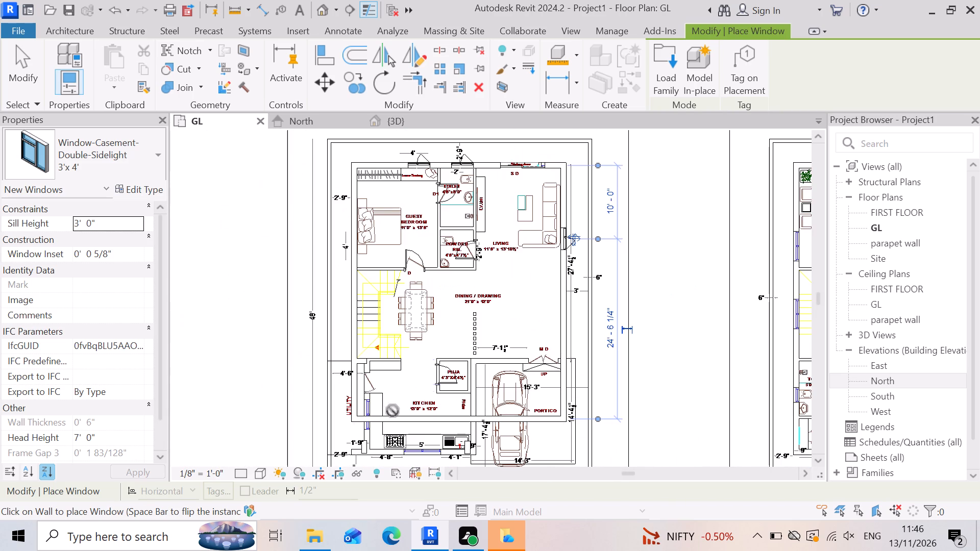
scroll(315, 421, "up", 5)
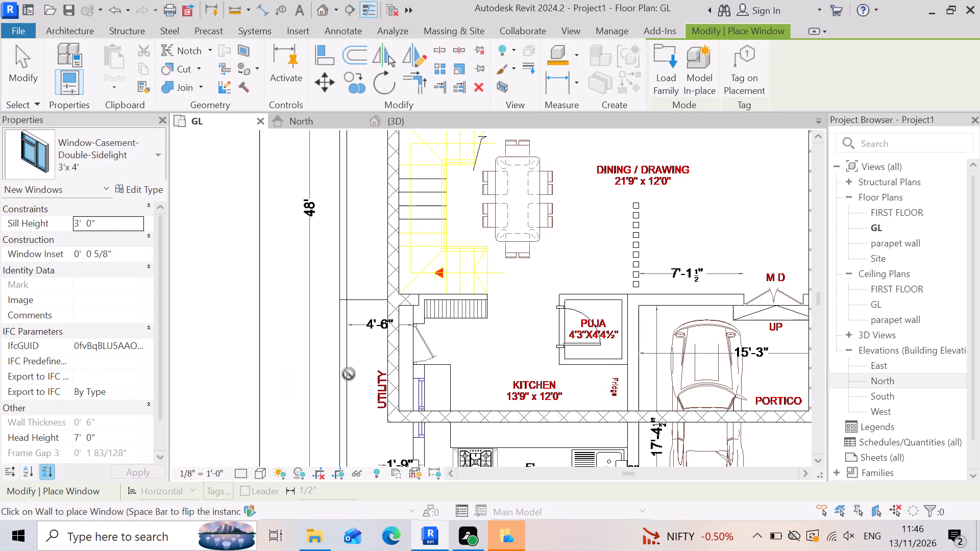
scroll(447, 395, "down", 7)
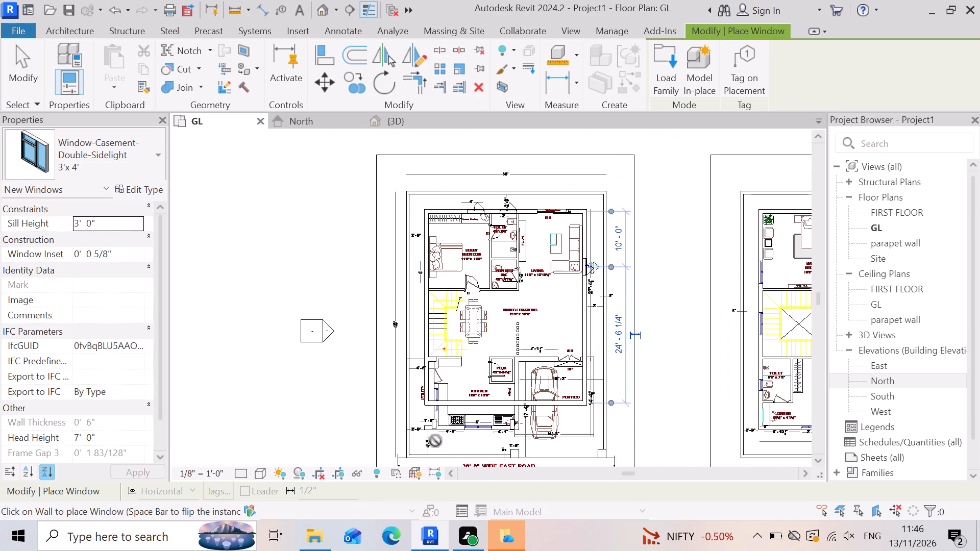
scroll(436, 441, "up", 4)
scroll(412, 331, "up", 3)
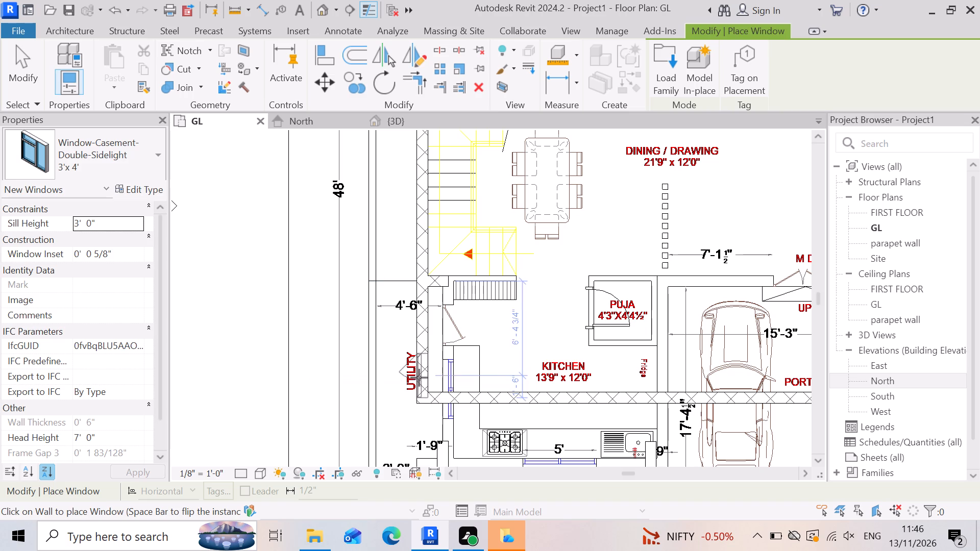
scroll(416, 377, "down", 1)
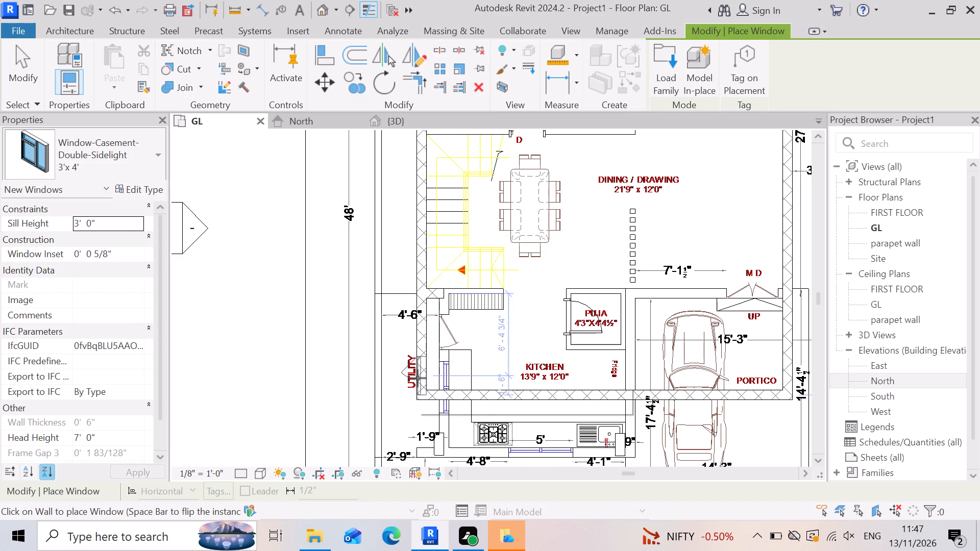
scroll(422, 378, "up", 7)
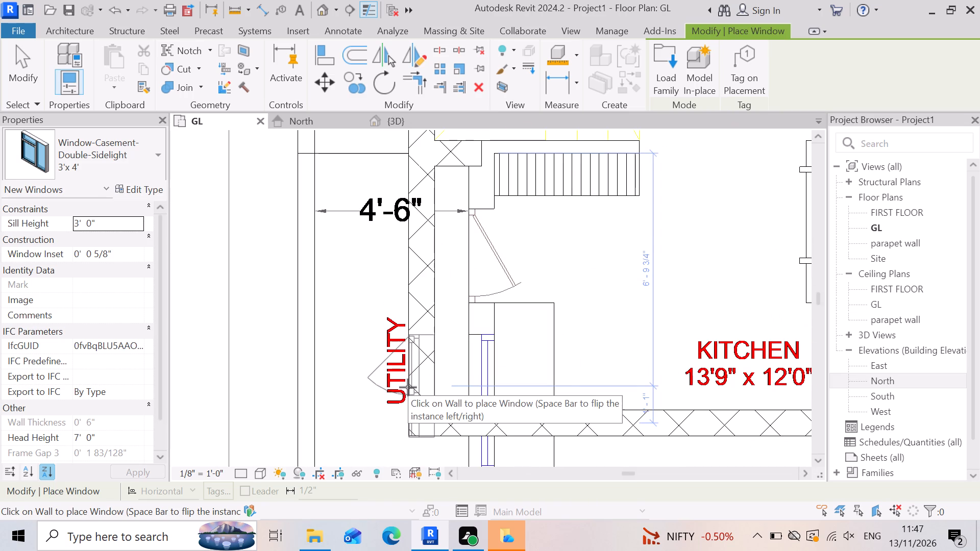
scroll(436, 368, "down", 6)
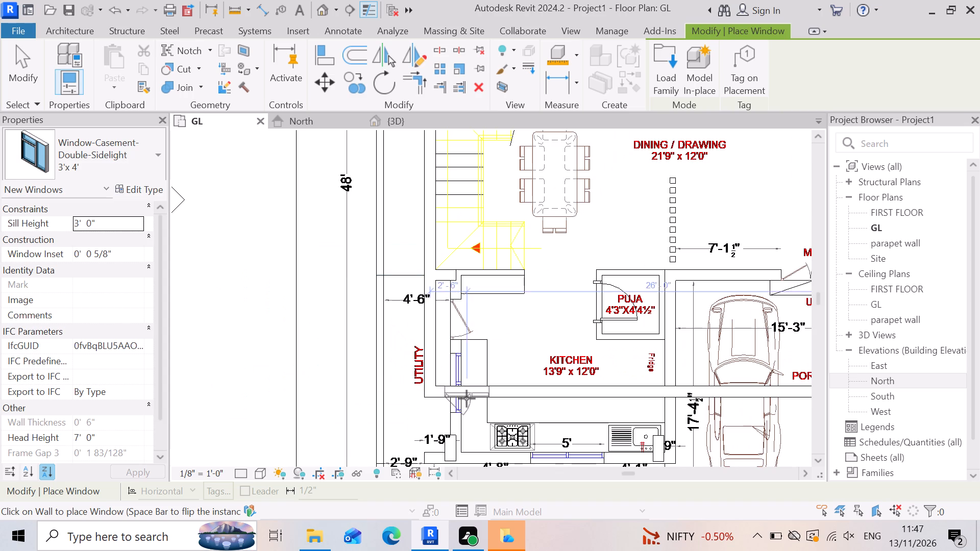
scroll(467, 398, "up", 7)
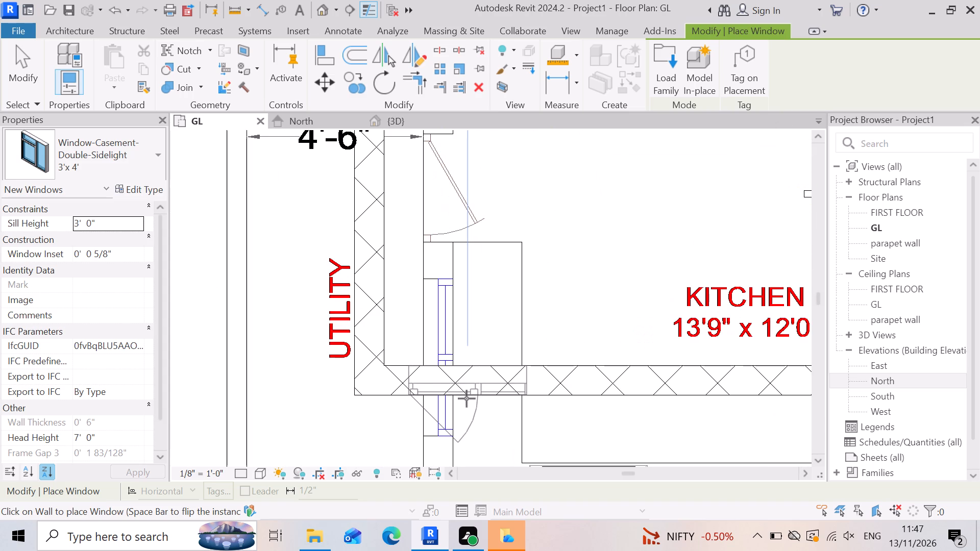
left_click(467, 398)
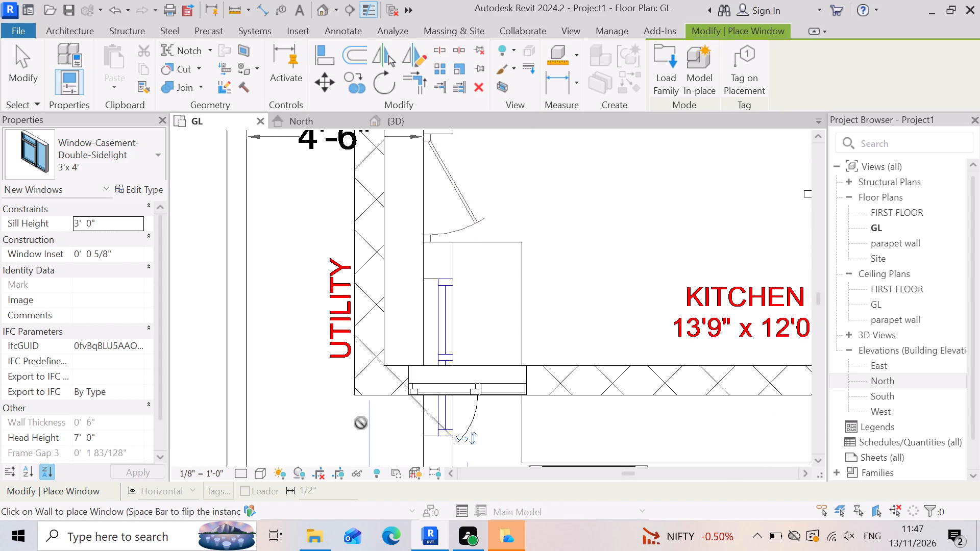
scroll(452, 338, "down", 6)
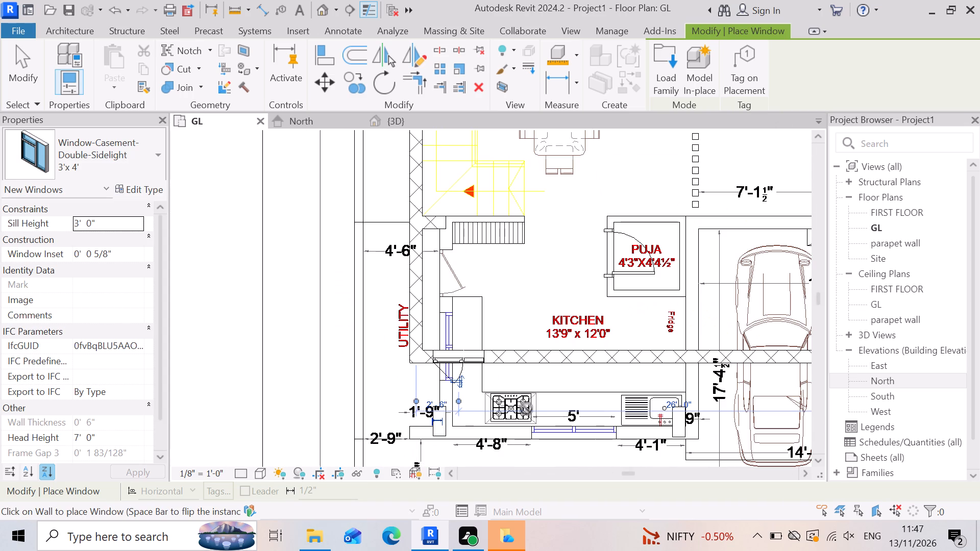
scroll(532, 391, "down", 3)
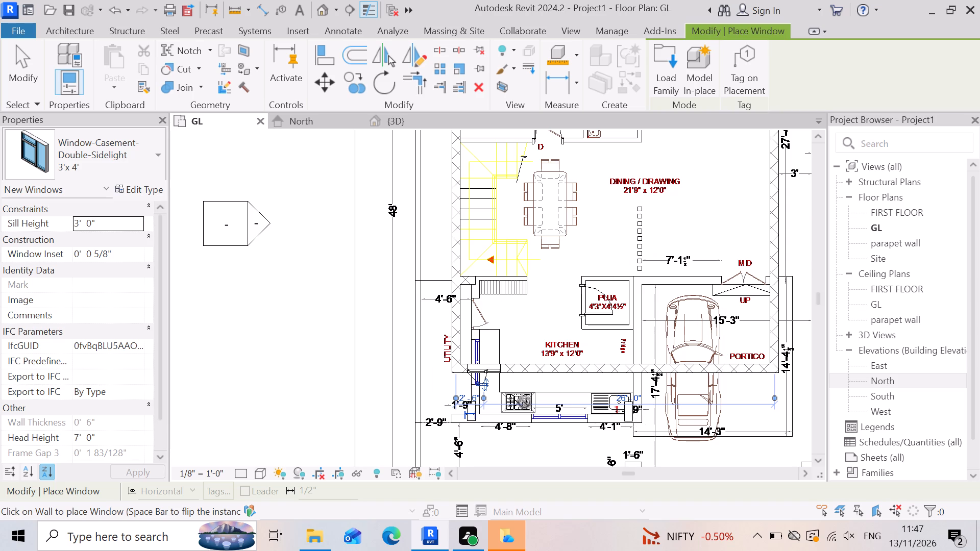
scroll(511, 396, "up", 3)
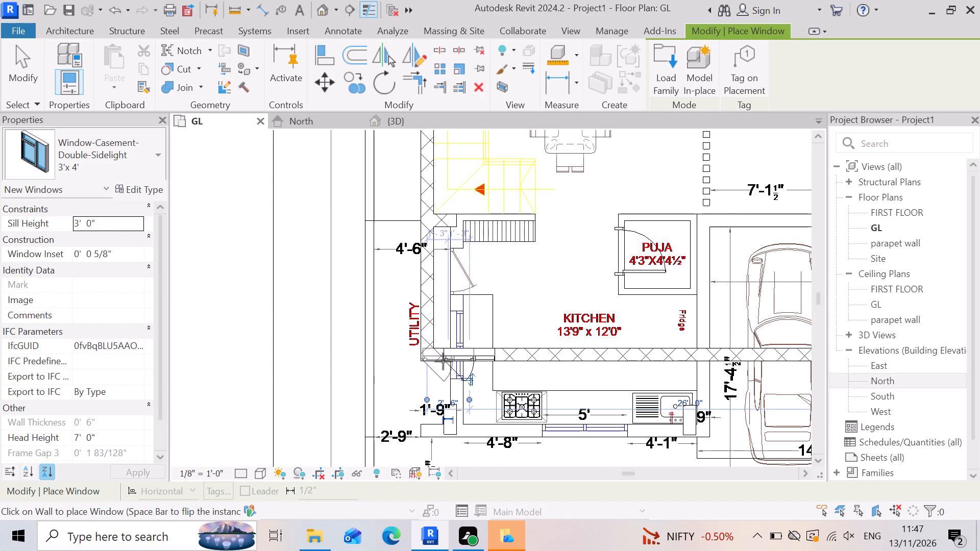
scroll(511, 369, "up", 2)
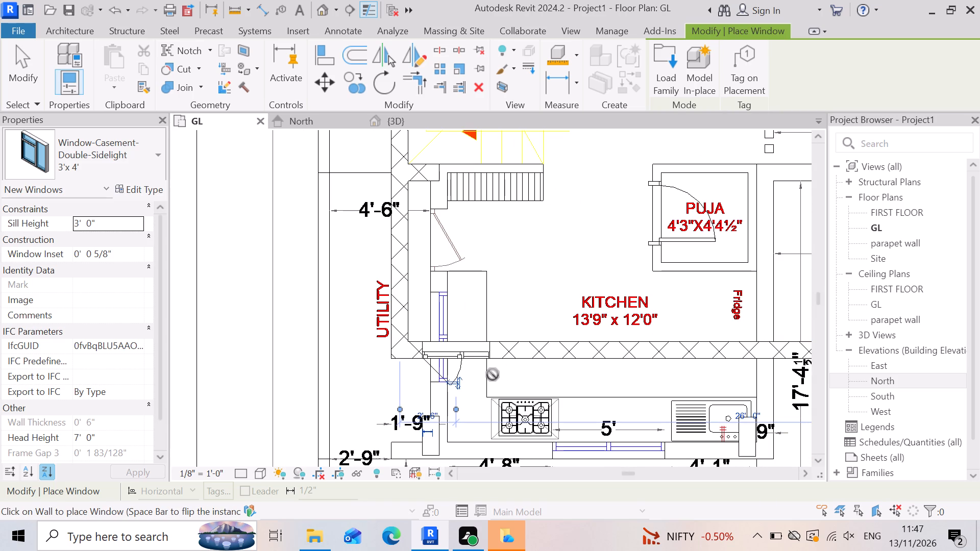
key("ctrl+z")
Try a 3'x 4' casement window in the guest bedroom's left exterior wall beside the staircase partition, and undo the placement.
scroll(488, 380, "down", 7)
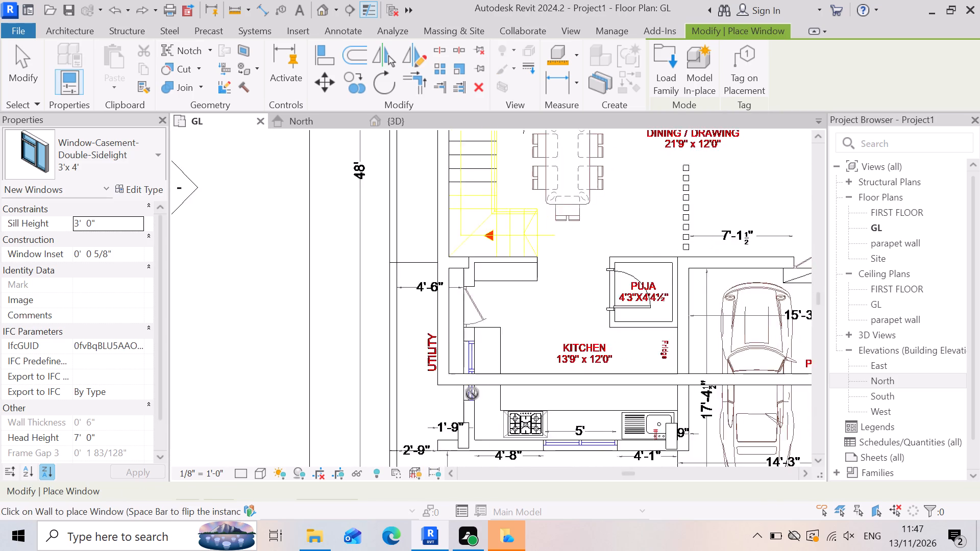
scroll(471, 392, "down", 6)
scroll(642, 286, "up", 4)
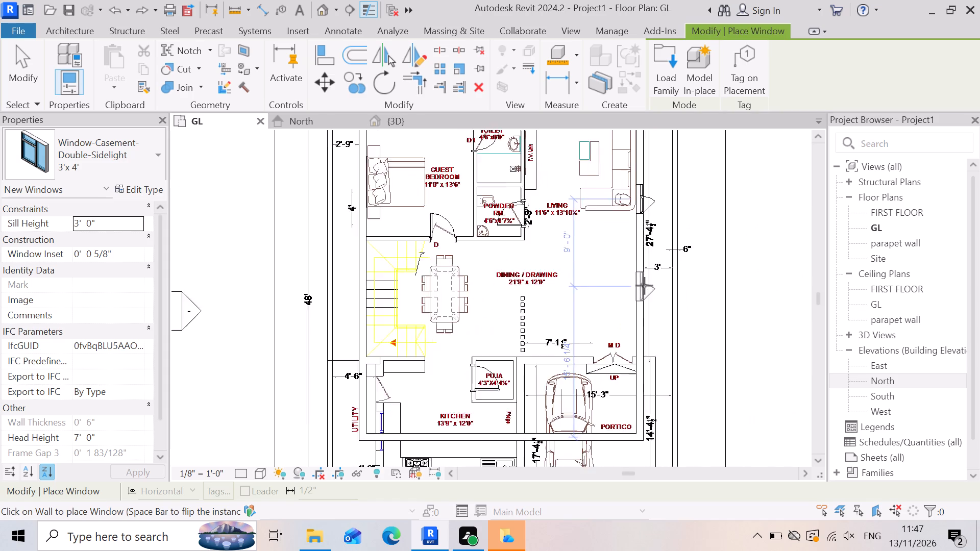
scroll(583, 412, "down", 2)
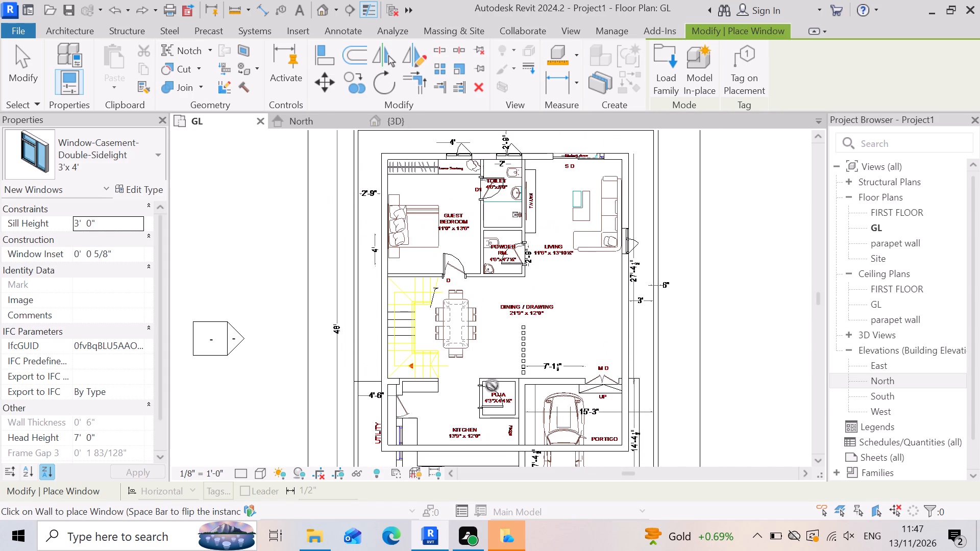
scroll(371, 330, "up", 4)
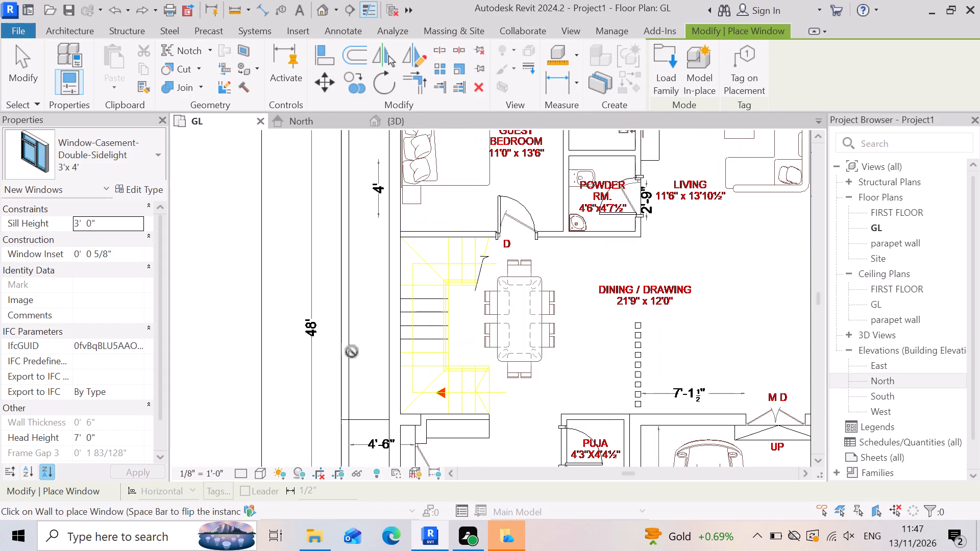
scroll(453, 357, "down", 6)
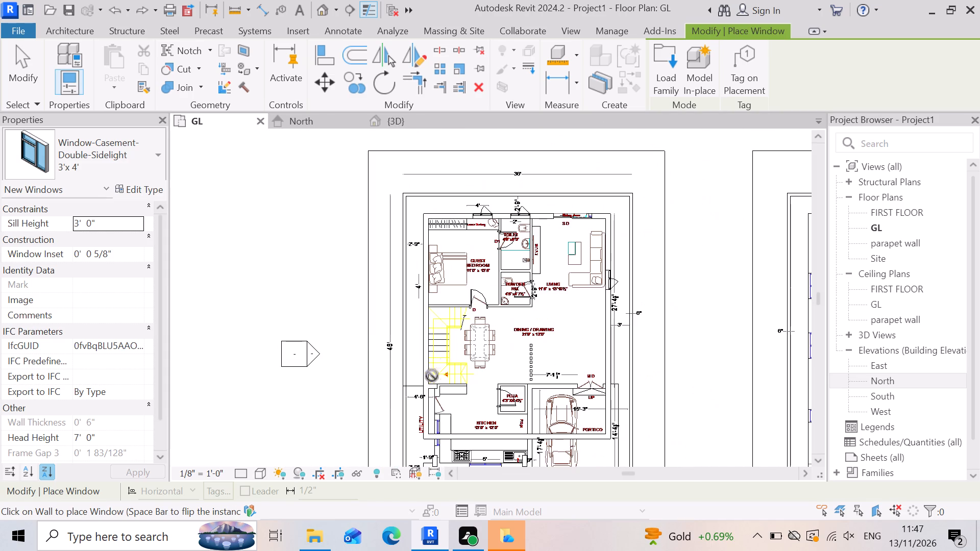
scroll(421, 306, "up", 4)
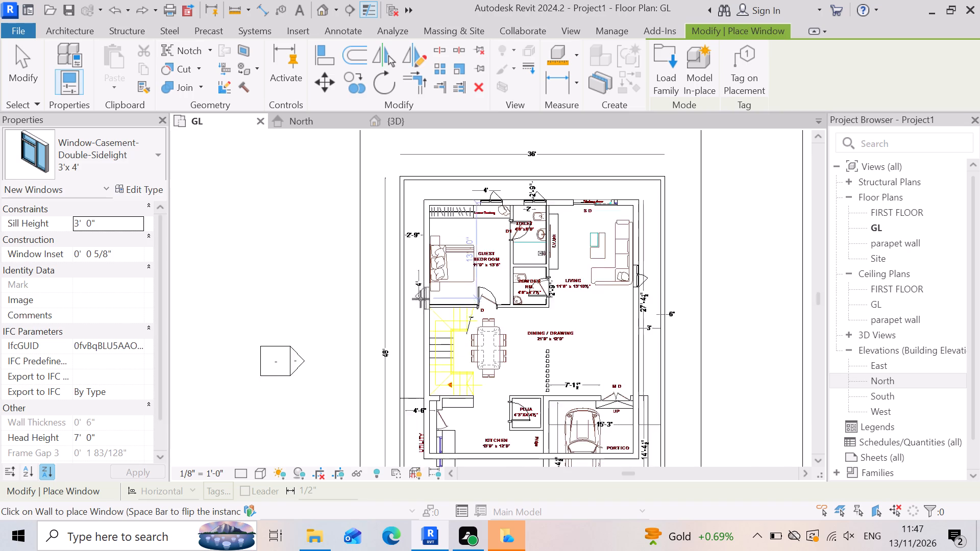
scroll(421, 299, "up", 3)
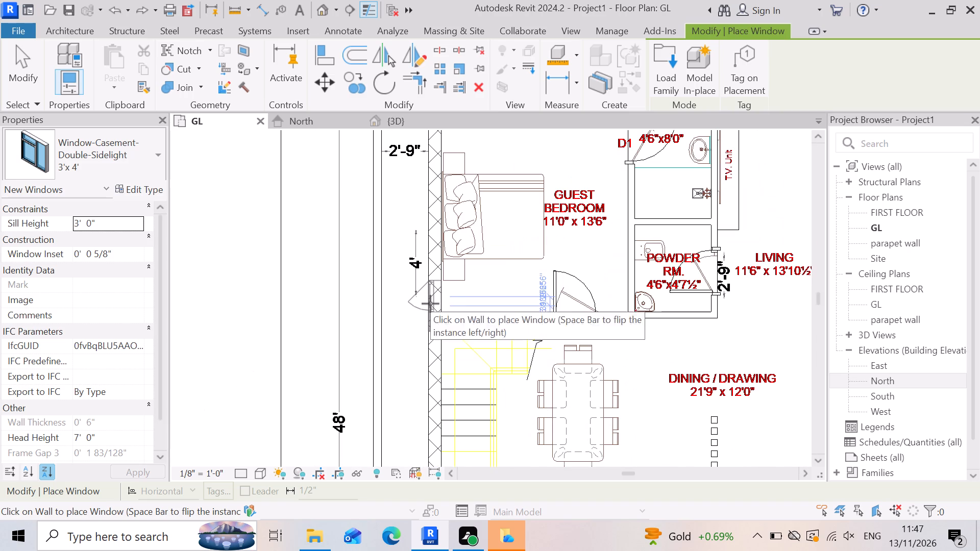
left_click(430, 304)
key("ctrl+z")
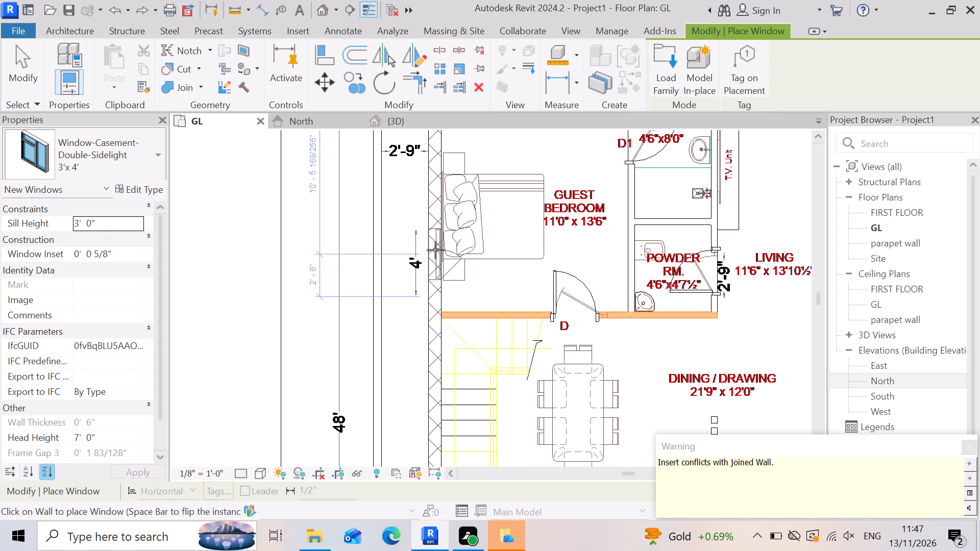
Place a 3'x 4' casement window in the guest bedroom's left exterior wall, 2'-6" from the staircase partition, swinging outward.
left_click(426, 251)
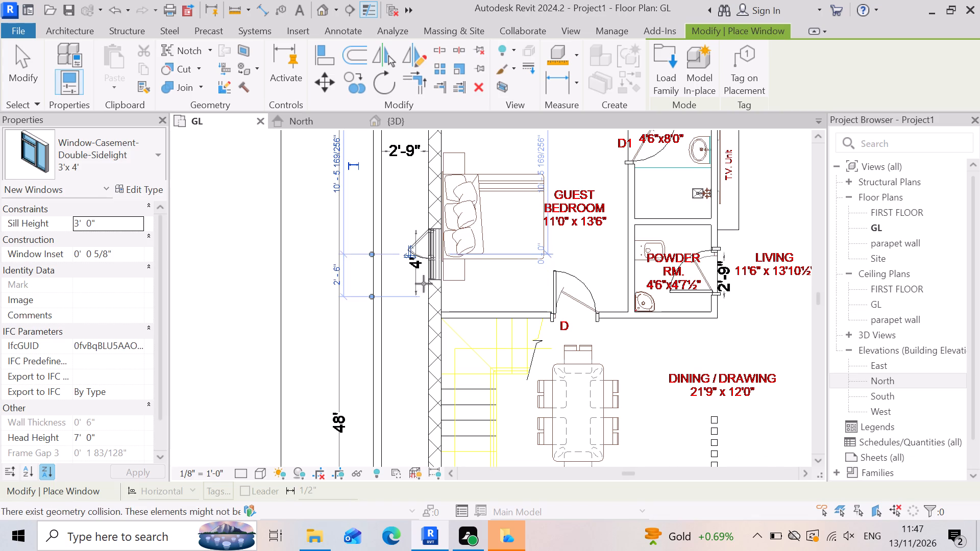
Place a second 3'x 4' casement window in the guest bedroom's left exterior wall, 3'-0" from the upper corner, swinging outward.
scroll(513, 388, "down", 5)
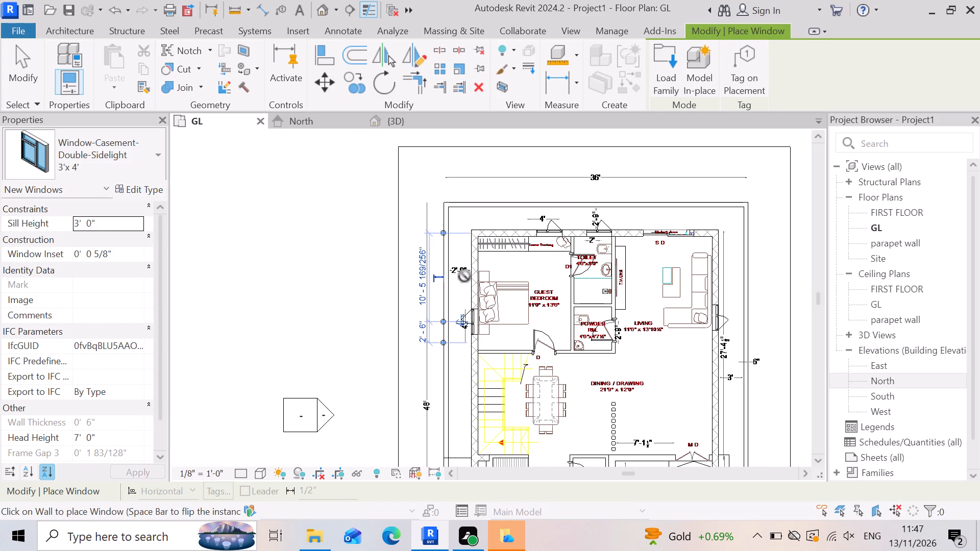
scroll(457, 243, "up", 5)
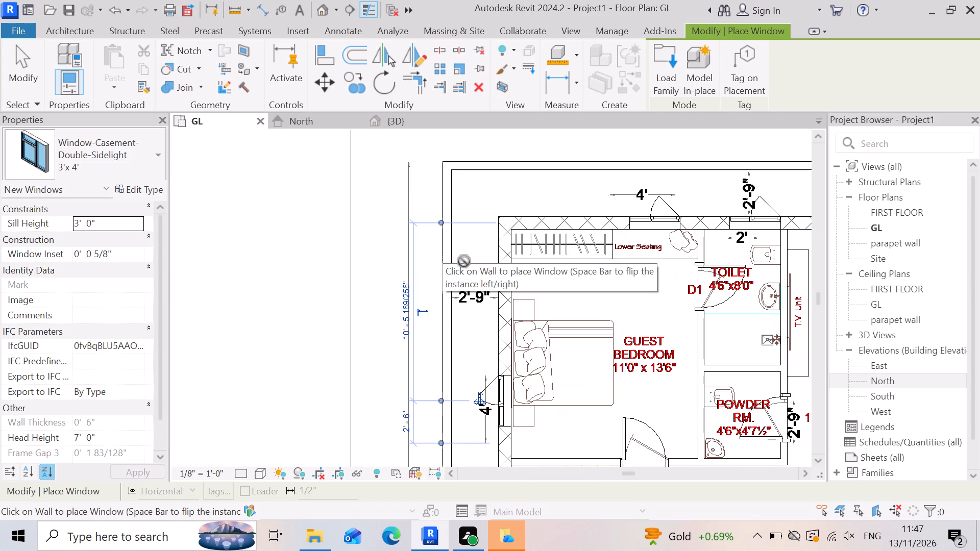
scroll(489, 304, "down", 4)
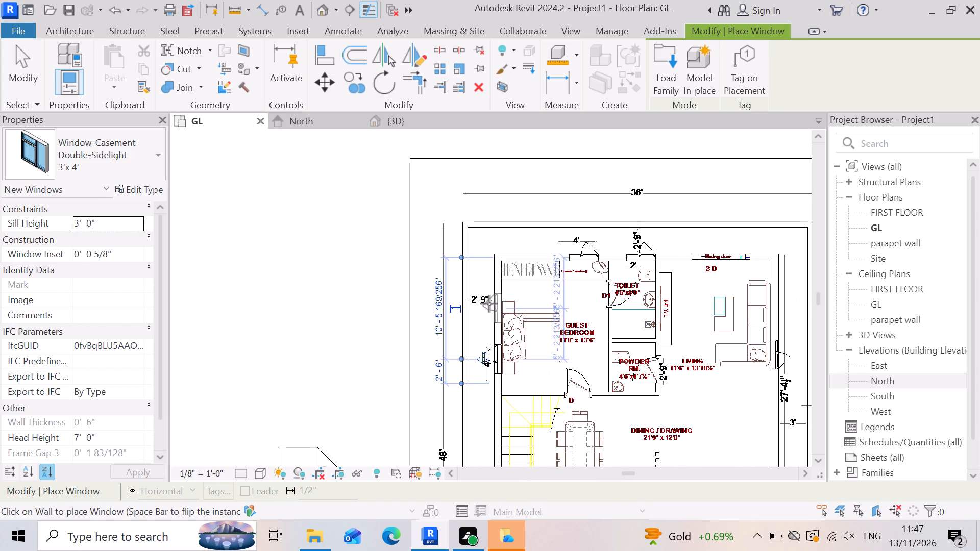
scroll(498, 297, "down", 3)
scroll(504, 309, "up", 2)
scroll(506, 302, "down", 3)
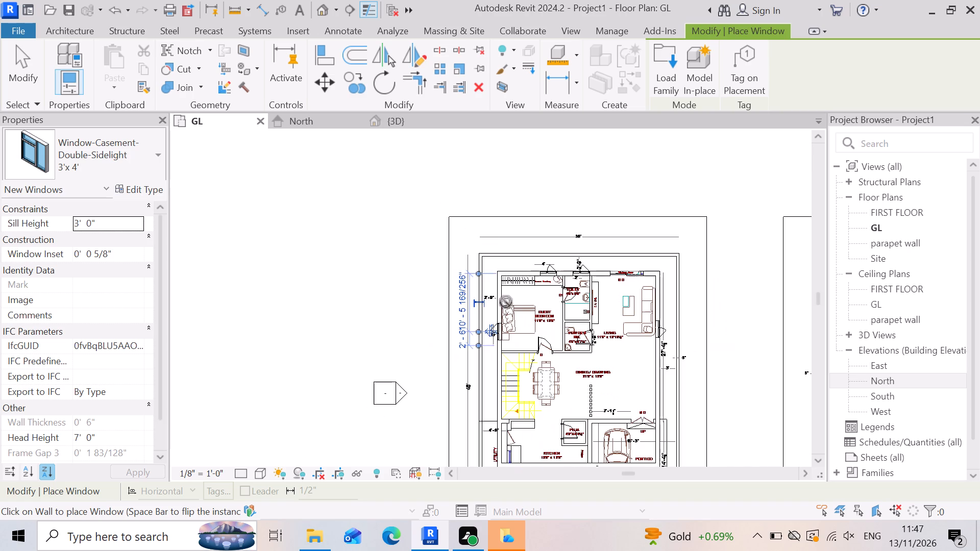
scroll(519, 345, "down", 4)
scroll(488, 435, "up", 2)
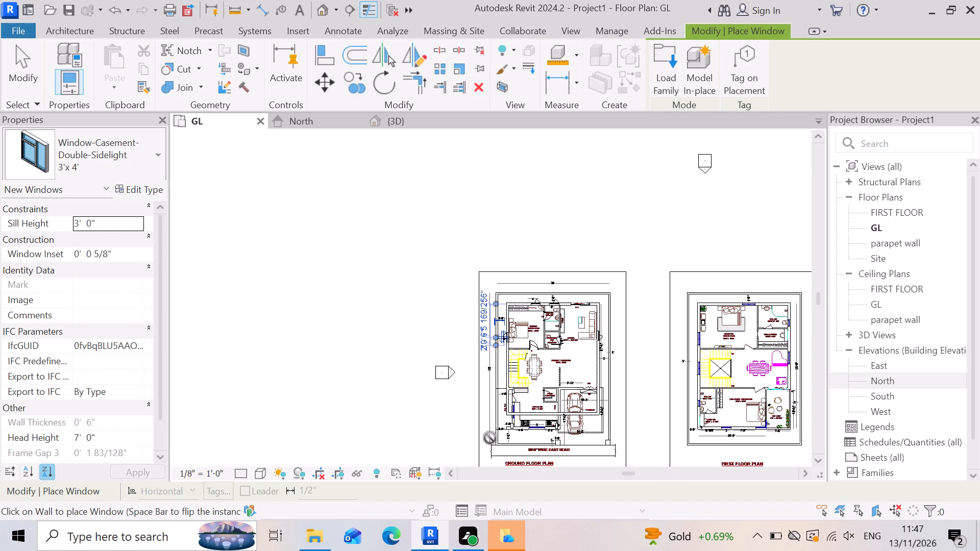
scroll(490, 438, "up", 7)
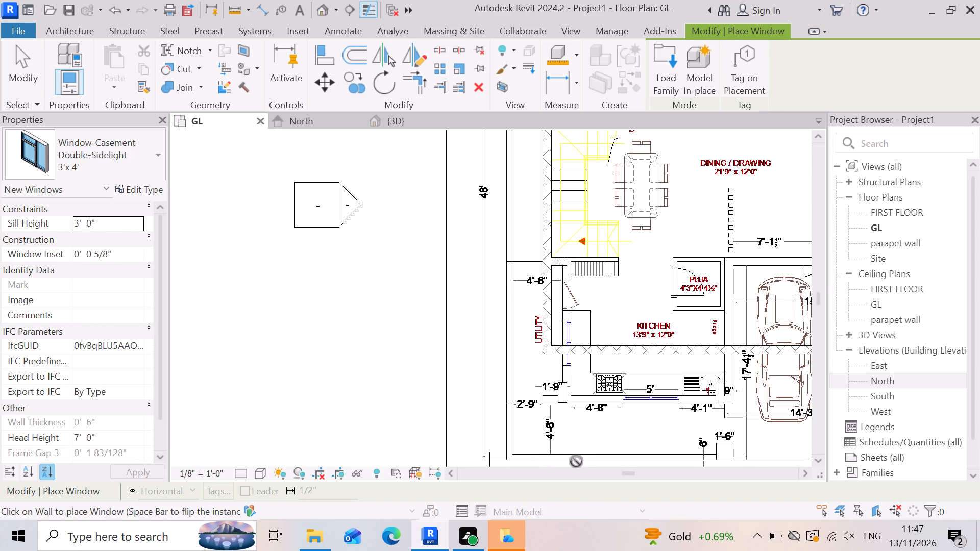
scroll(583, 447, "down", 3)
scroll(566, 174, "up", 4)
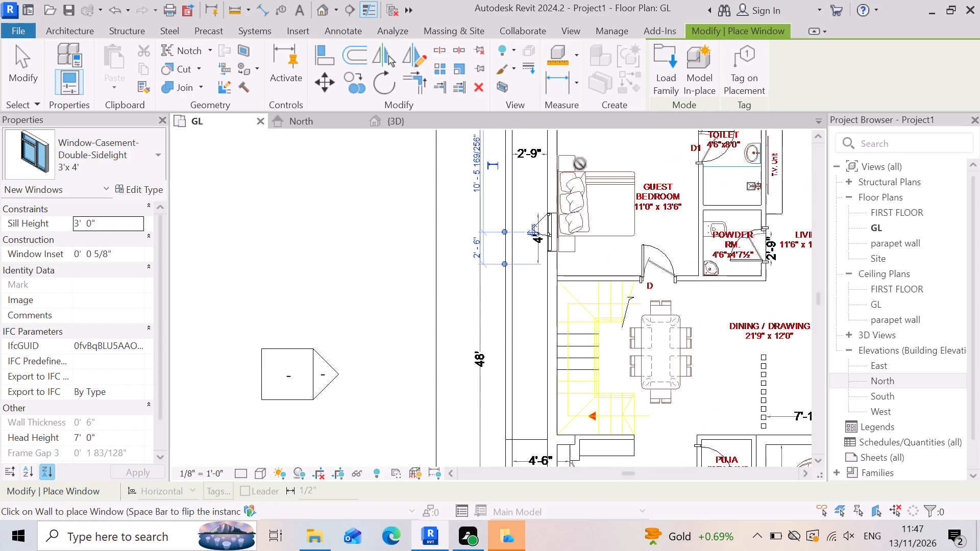
scroll(579, 163, "up", 2)
scroll(579, 352, "down", 5)
scroll(564, 268, "up", 3)
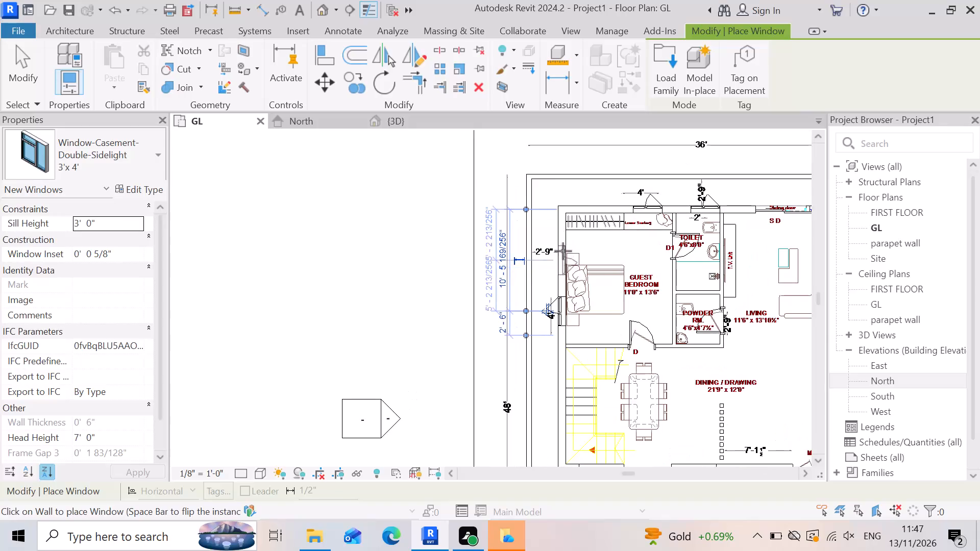
scroll(563, 251, "up", 2)
left_click(561, 237)
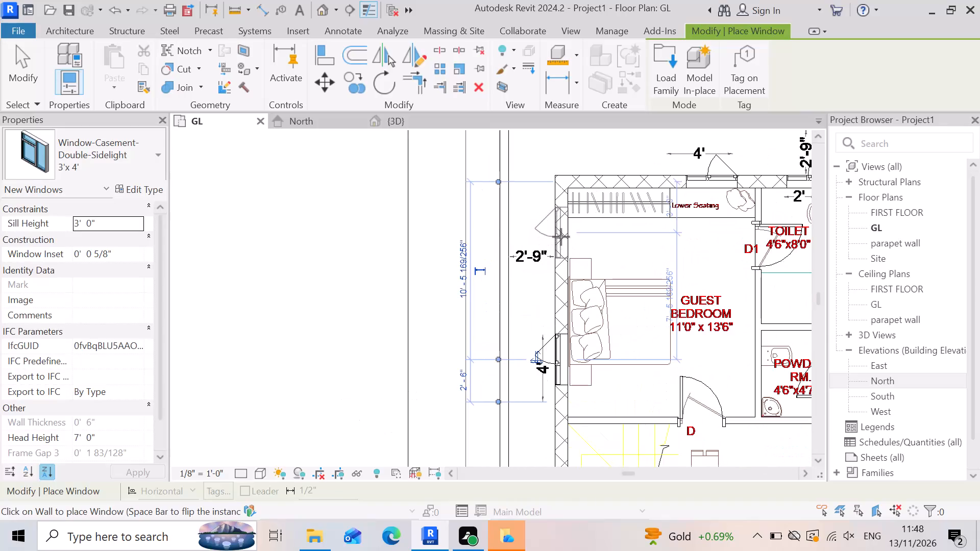
Place a 3'x 4' casement window in the portico's right exterior wall, 5'-6" from the lower corner, swinging outward.
scroll(477, 284, "down", 6)
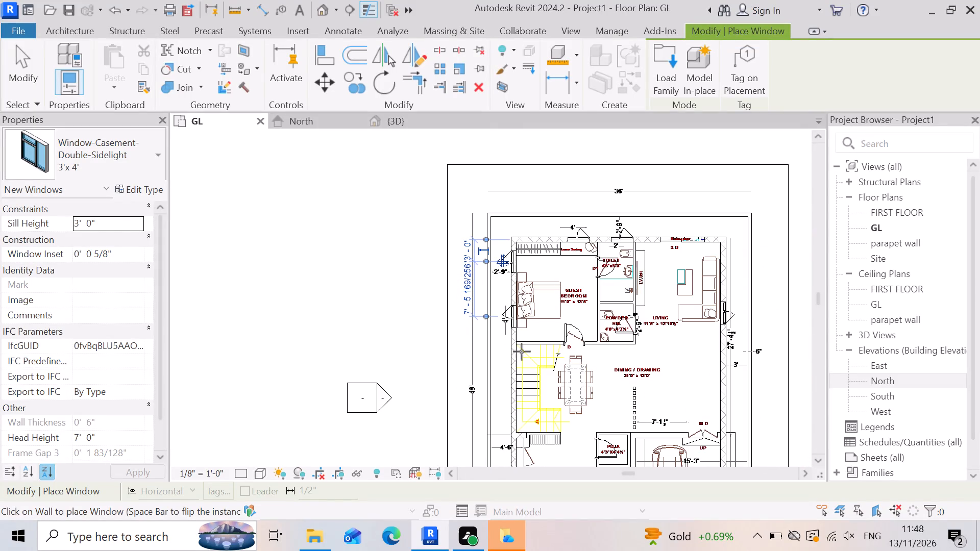
scroll(527, 339, "down", 3)
scroll(704, 348, "down", 3)
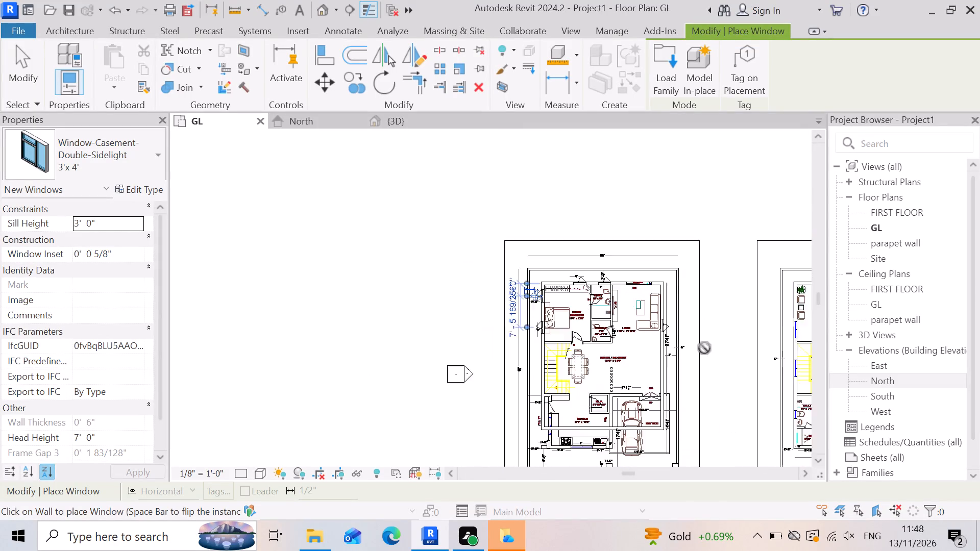
scroll(567, 428, "up", 8)
scroll(608, 368, "up", 4)
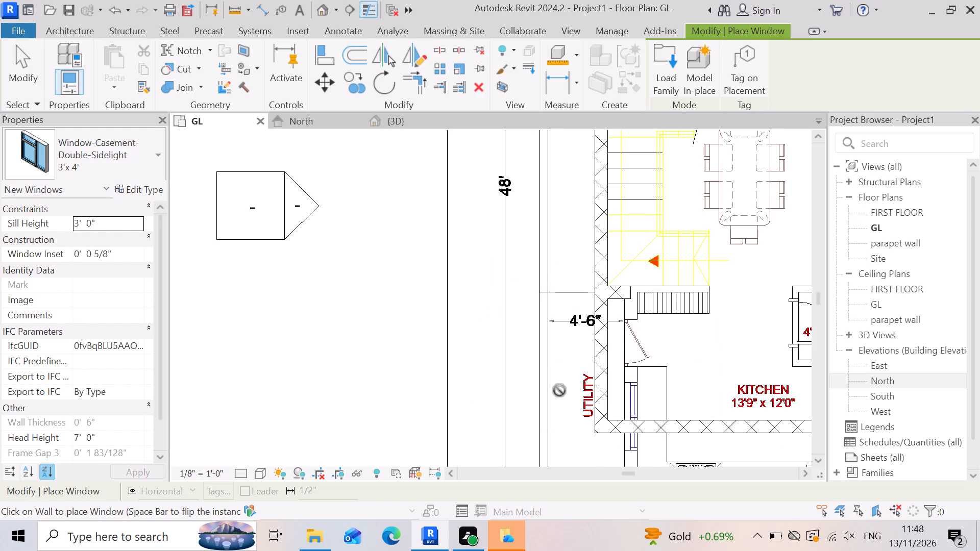
scroll(555, 389, "down", 6)
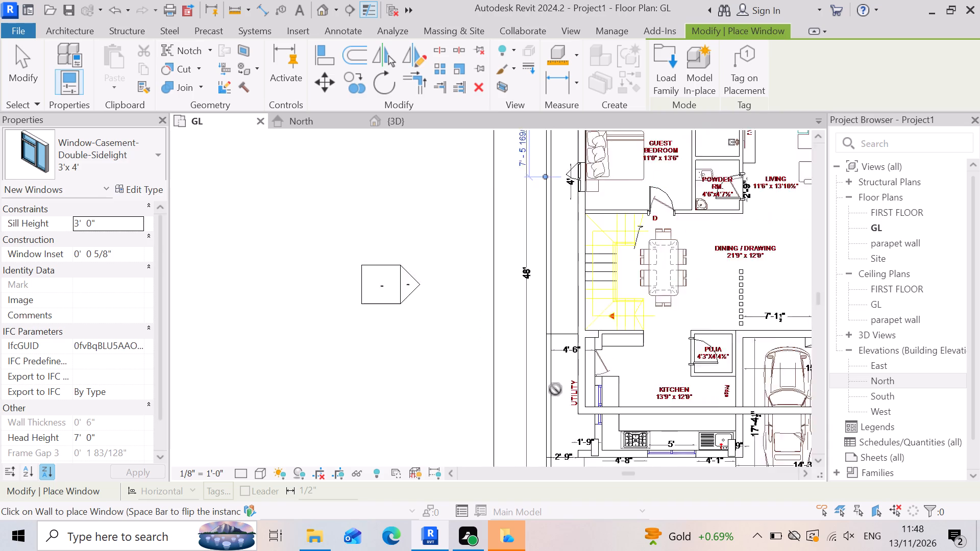
scroll(552, 387, "down", 3)
scroll(733, 373, "up", 2)
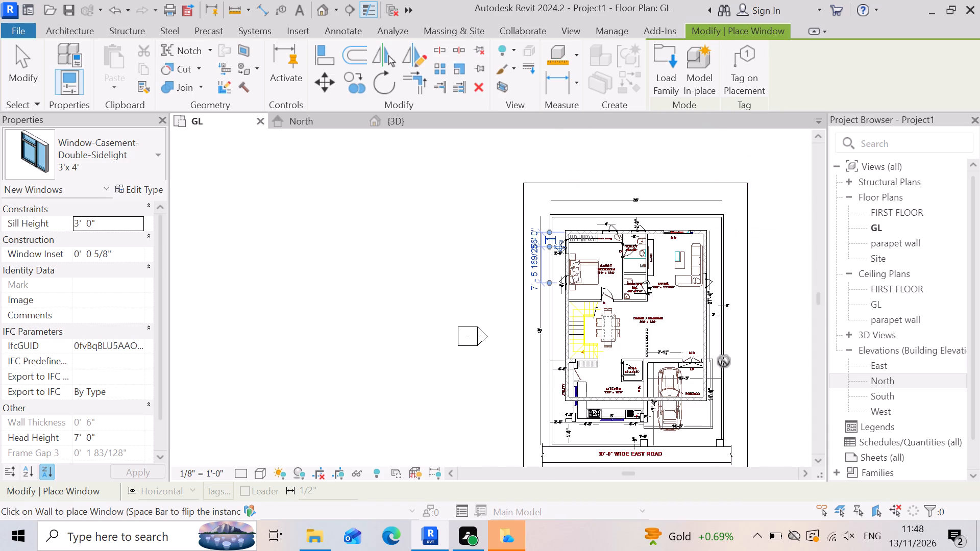
scroll(724, 361, "up", 8)
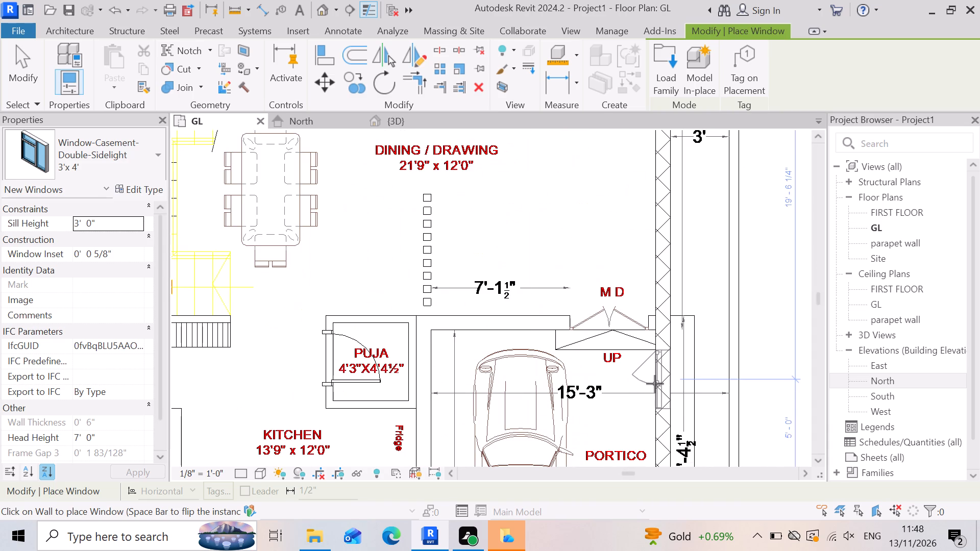
left_click(677, 384)
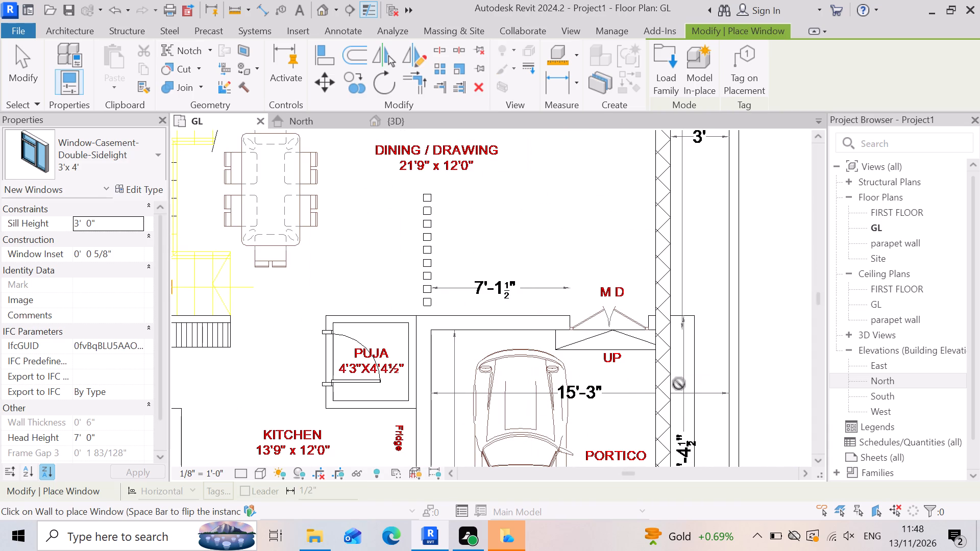
scroll(720, 376, "down", 3)
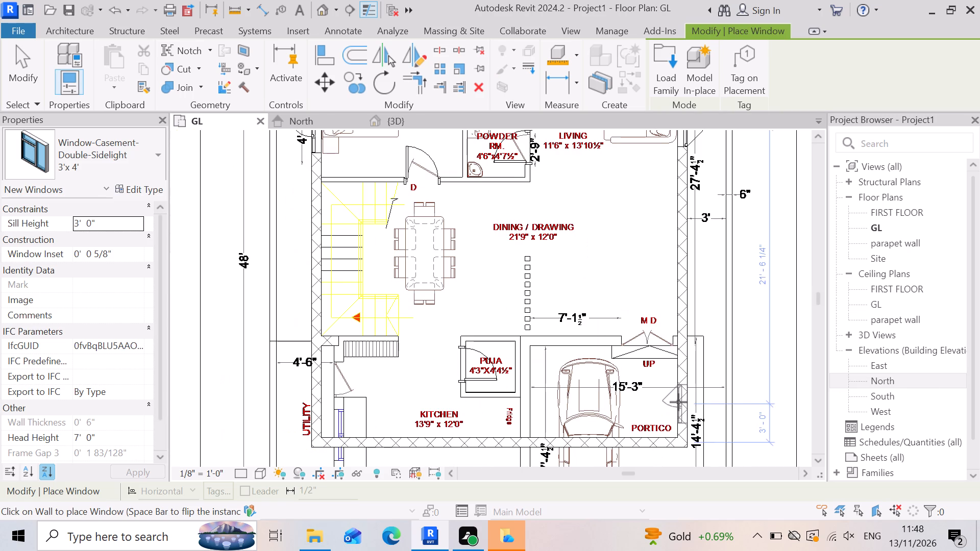
scroll(692, 370, "up", 4)
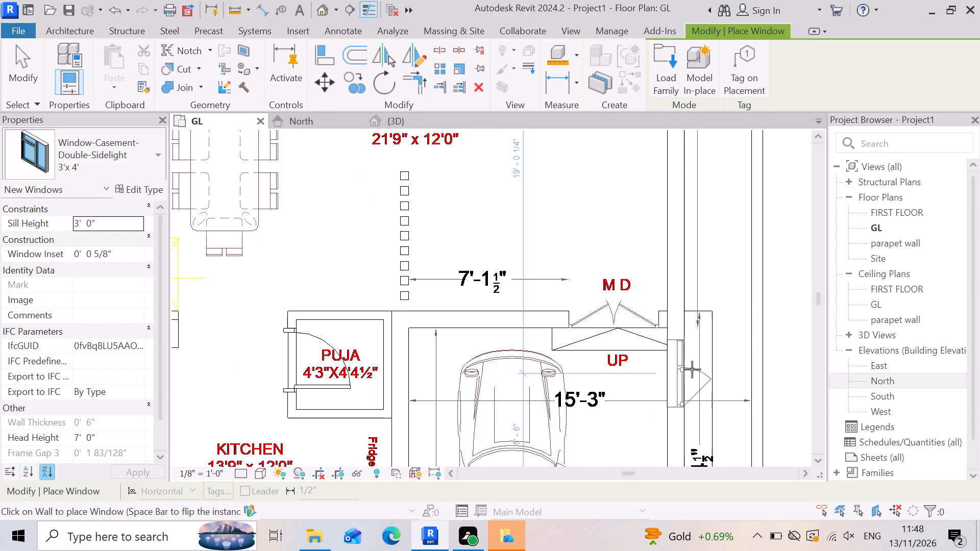
left_click(693, 369)
left_click(680, 373)
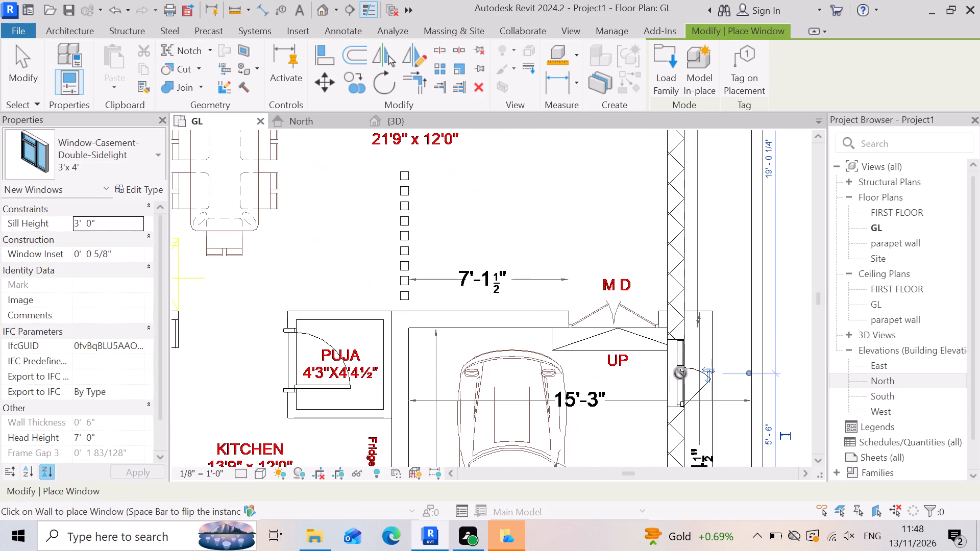
scroll(722, 394, "down", 7)
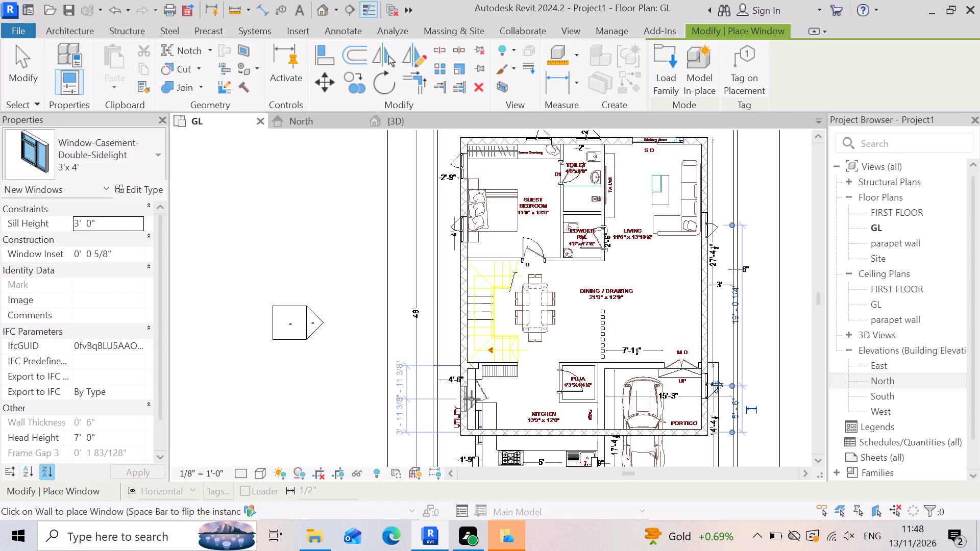
key("Escape")
Place a 2'6"x 7' 2 Door-Passage-Single-Two_Lite_Narrow in the kitchen's utility-side wall, 2'-0" from the staircase-side partition, swinging into the kitchen.
left_click(58, 27)
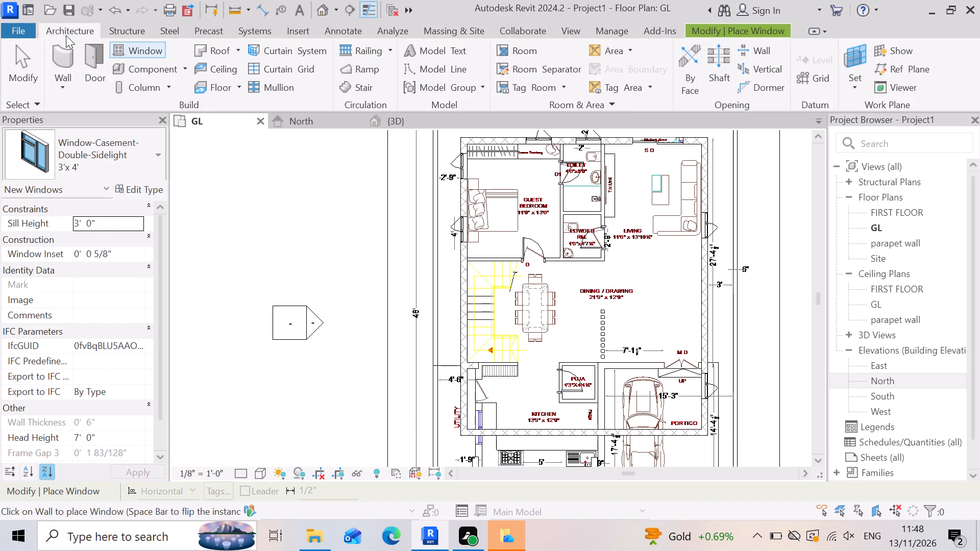
left_click(94, 45)
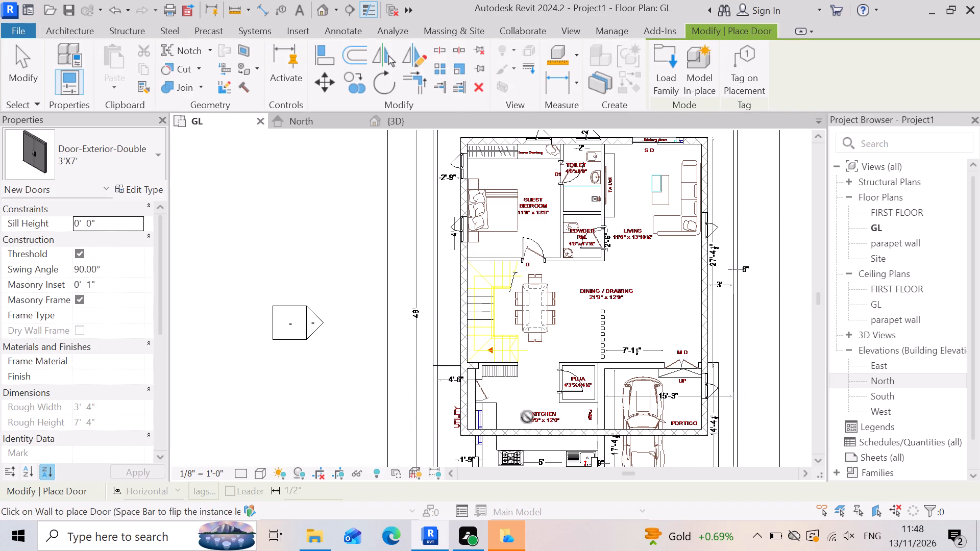
scroll(527, 417, "up", 6)
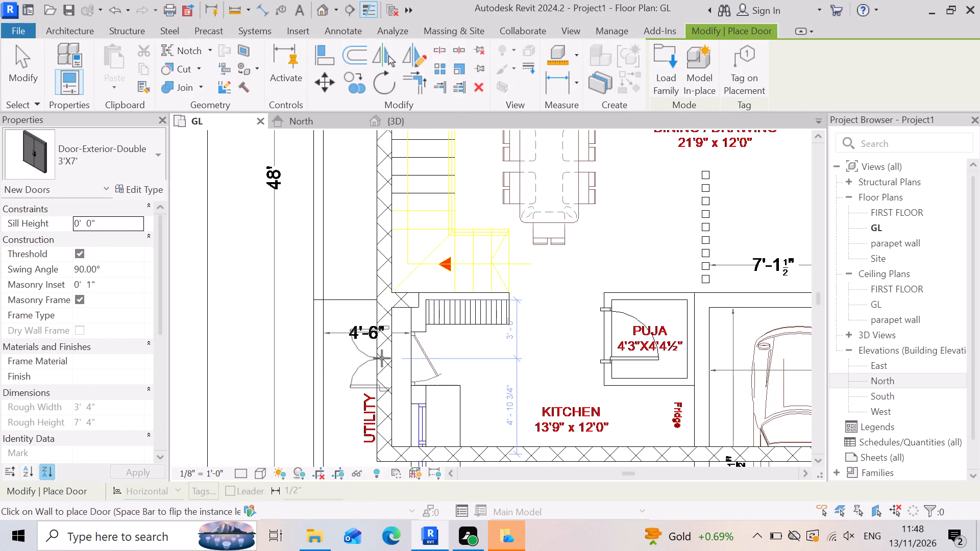
left_click(155, 157)
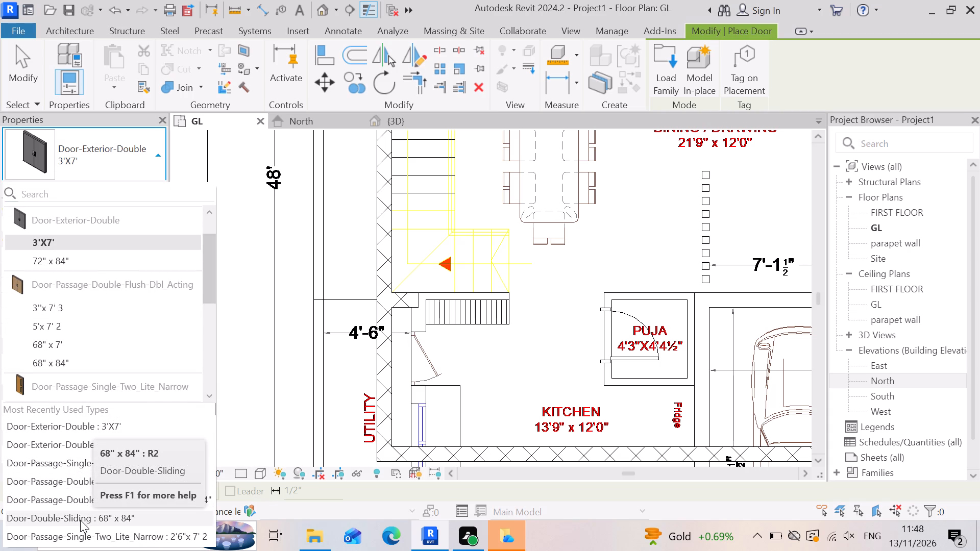
left_click(81, 538)
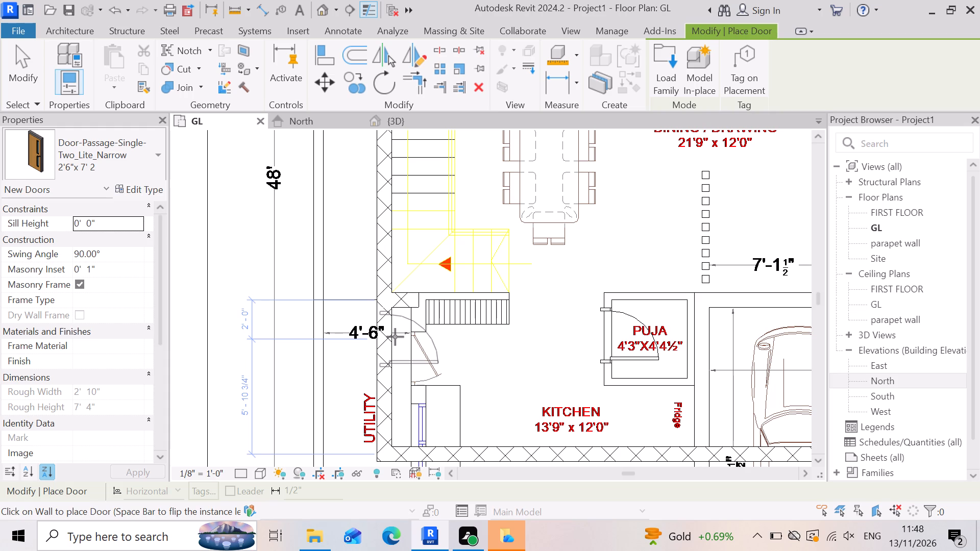
left_click(395, 337)
scroll(315, 424, "down", 2)
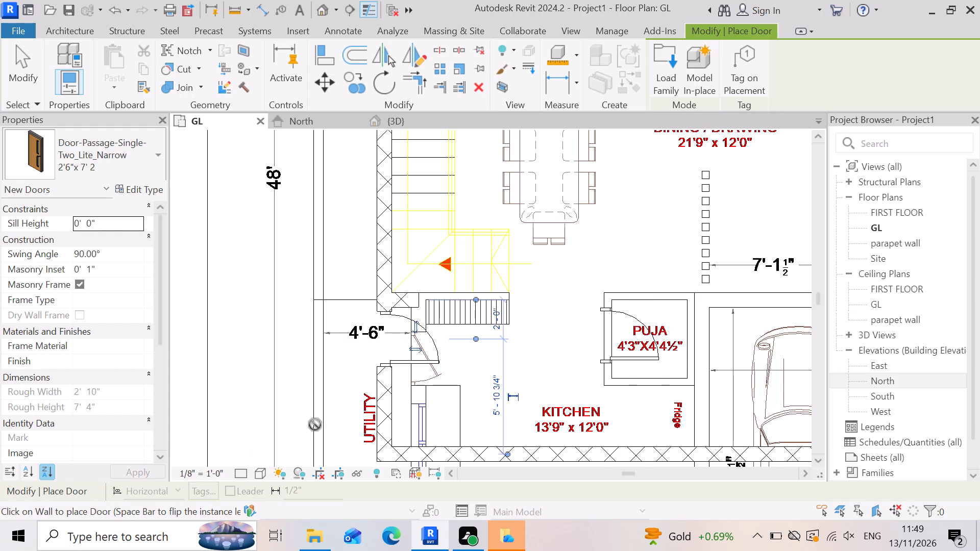
scroll(315, 424, "down", 3)
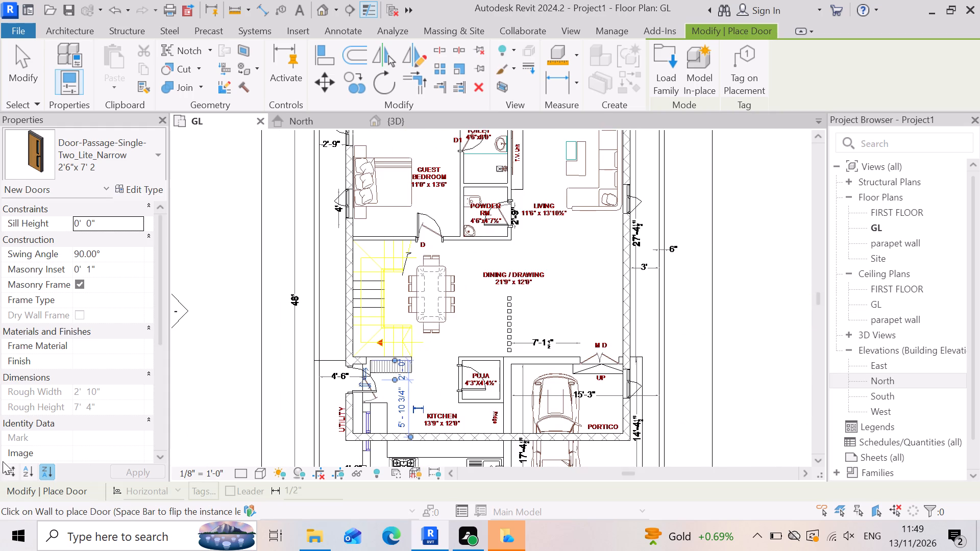
key("Escape")
scroll(520, 383, "down", 3)
scroll(438, 434, "up", 2)
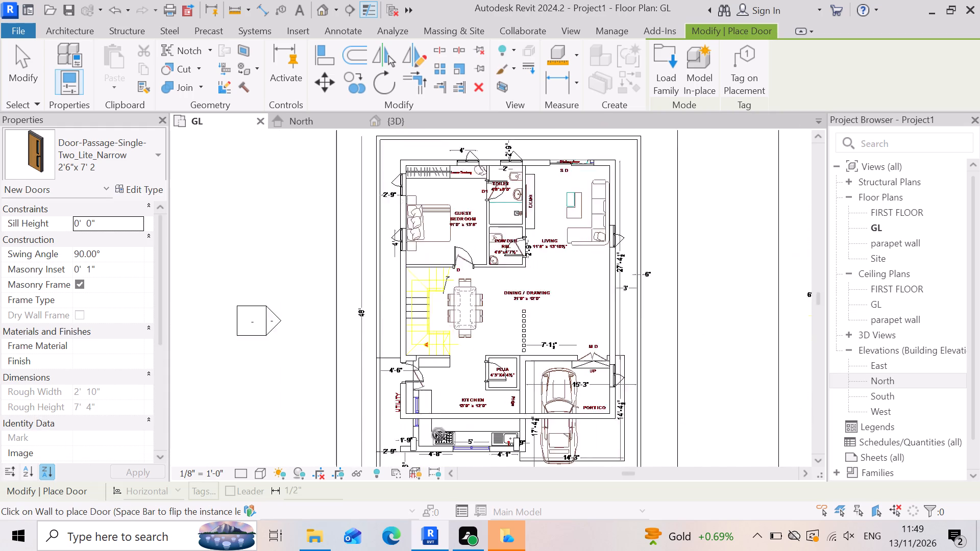
scroll(438, 434, "up", 1)
key("Escape")
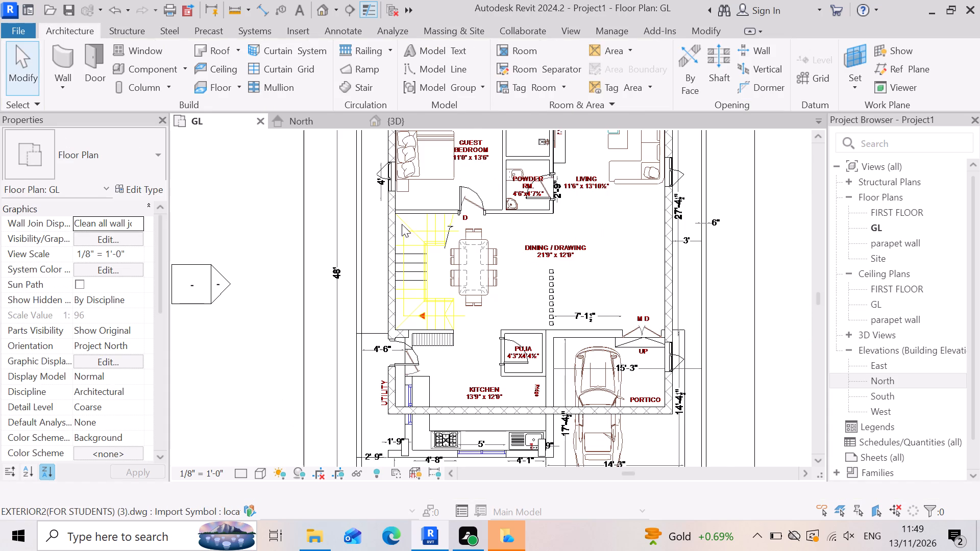
Inspect the guest bedroom windows and the kitchen's utility door along the house's left exterior wall in 3D.
left_click(432, 118)
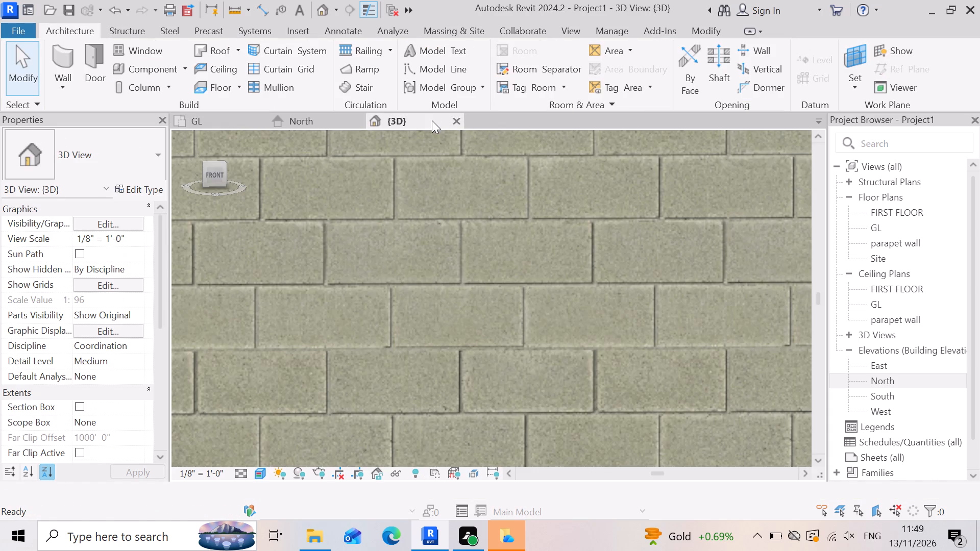
scroll(548, 358, "down", 11)
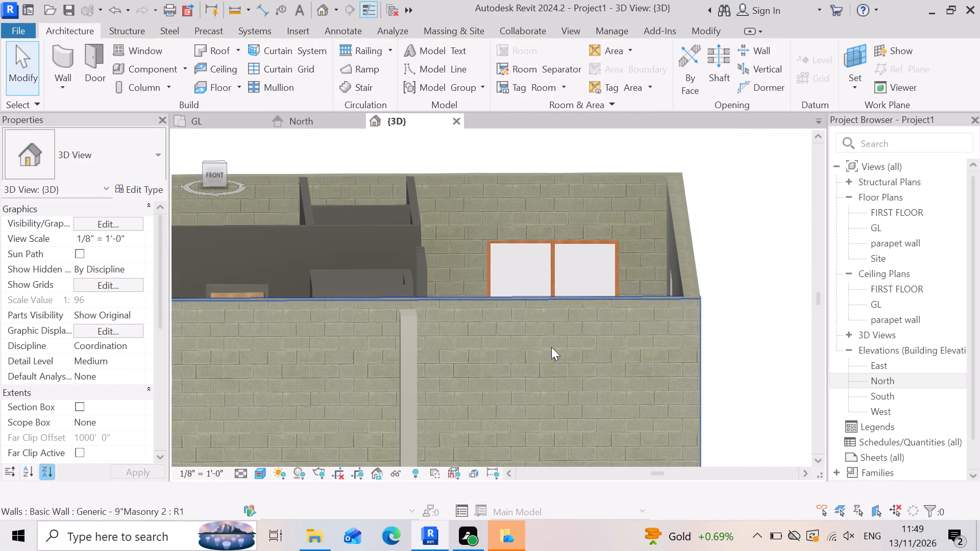
scroll(569, 338, "down", 7)
key("Escape")
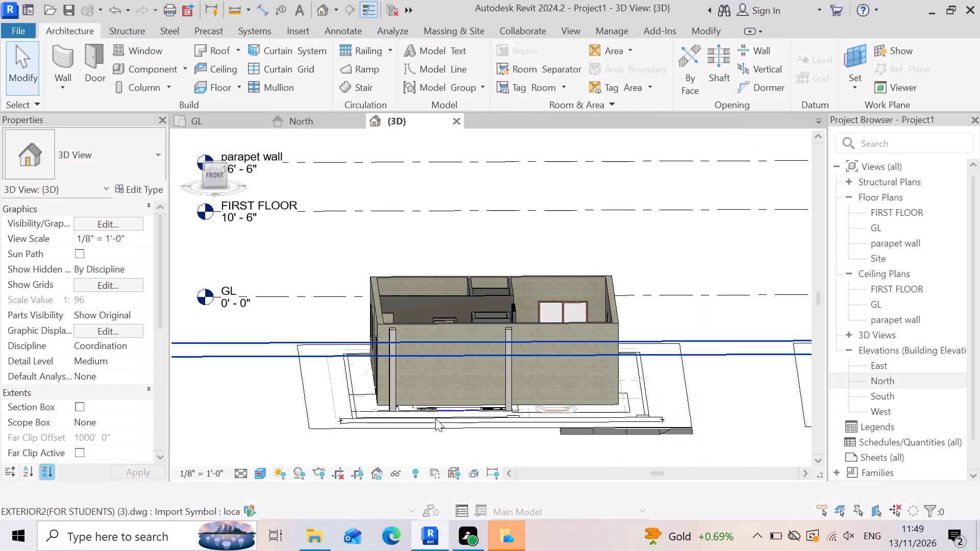
scroll(437, 412, "down", 3)
right_click_drag(381, 424, 403, 428, "shift")
middle_click(383, 424, "shift")
middle_click_drag(385, 422, 403, 428, "shift")
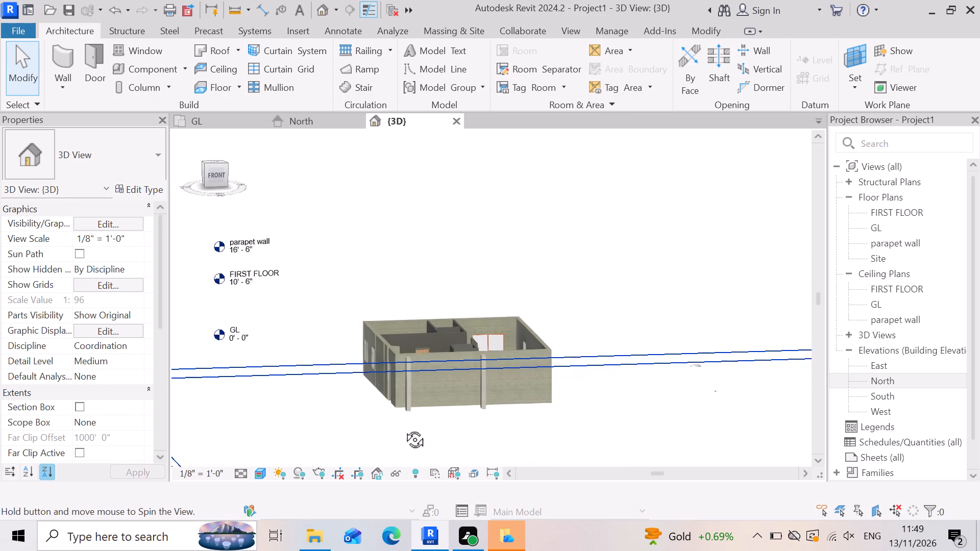
right_click_drag(403, 428, 593, 448, "shift")
middle_click_drag(403, 428, 593, 448, "shift")
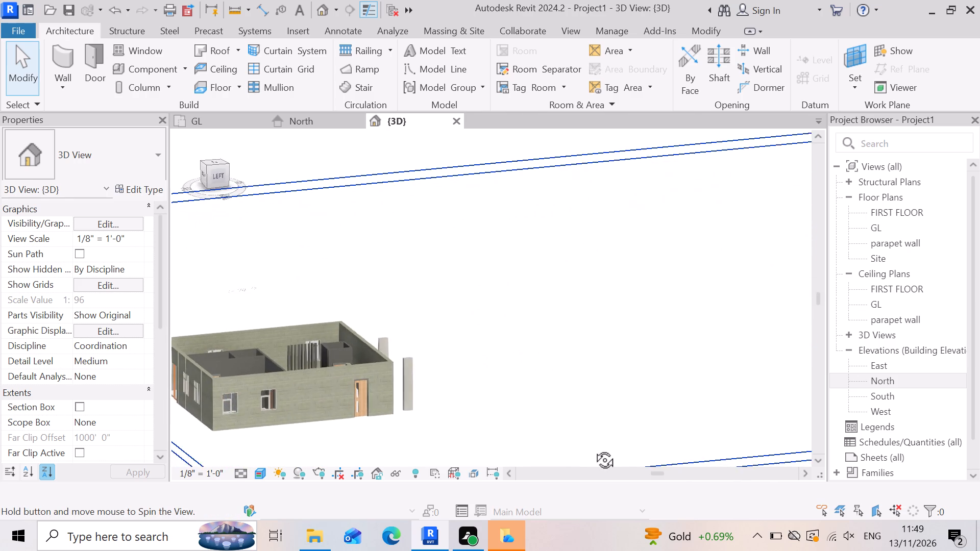
middle_click_drag(593, 448, 601, 450, "shift")
right_click_drag(593, 448, 601, 450, "shift")
scroll(555, 382, "down", 3)
scroll(271, 399, "up", 5)
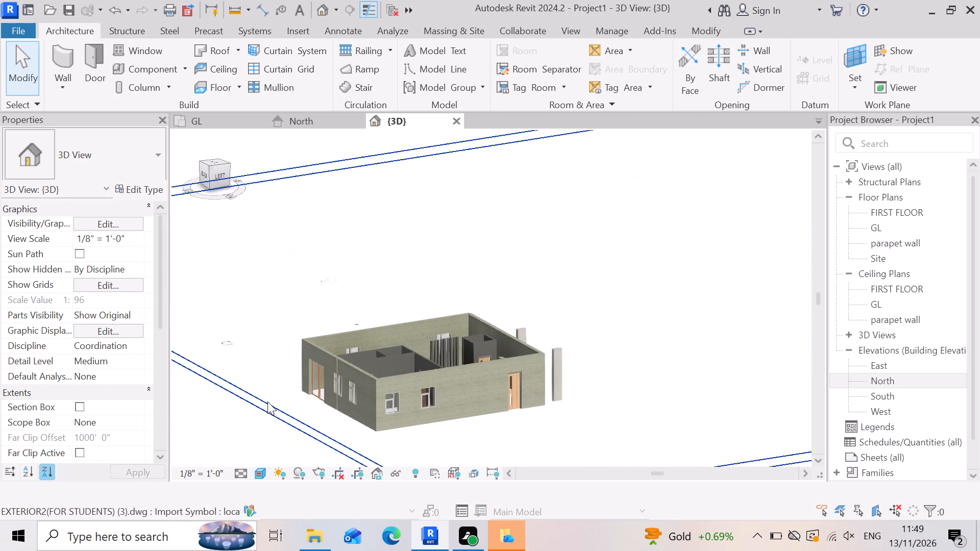
scroll(267, 402, "up", 14)
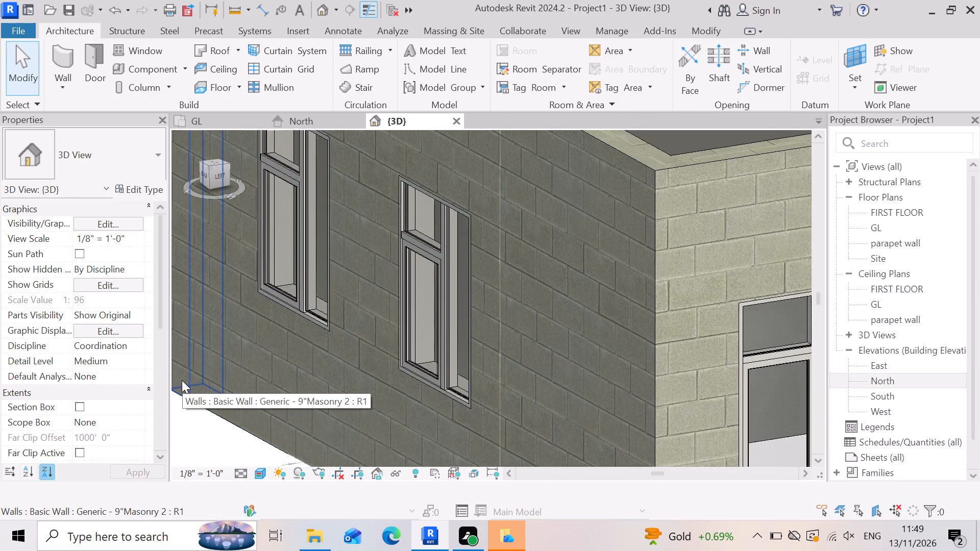
scroll(405, 321, "down", 7)
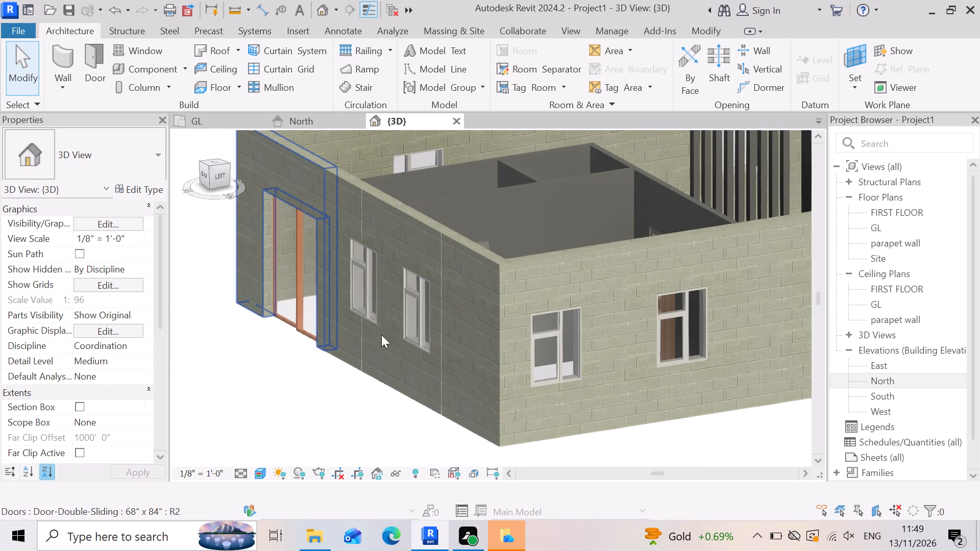
Review the rear wall's sliding door and windows and the right exterior wall's windows in 3D.
scroll(389, 332, "down", 2)
middle_click_drag(323, 381, 399, 371, "shift")
right_click_drag(328, 373, 399, 371, "shift")
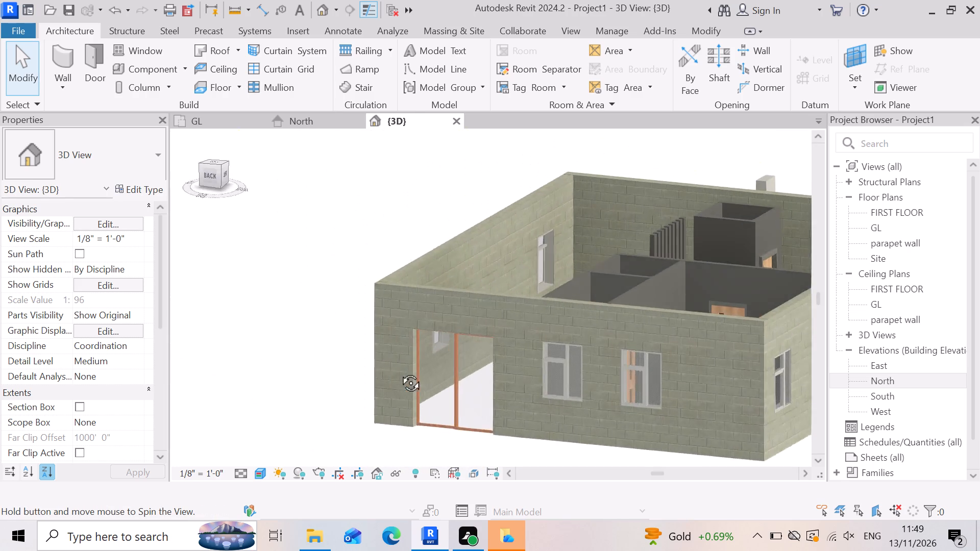
middle_click_drag(399, 371, 488, 382, "shift")
right_click_drag(399, 371, 488, 382, "shift")
scroll(427, 342, "down", 1)
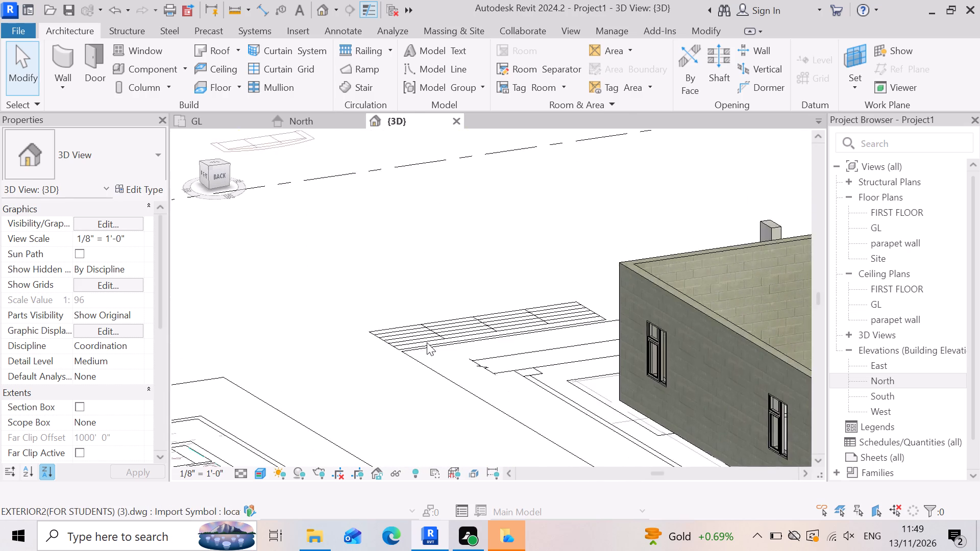
scroll(427, 342, "down", 3)
middle_click_drag(409, 389, 487, 368, "shift")
right_click_drag(426, 369, 487, 368, "shift")
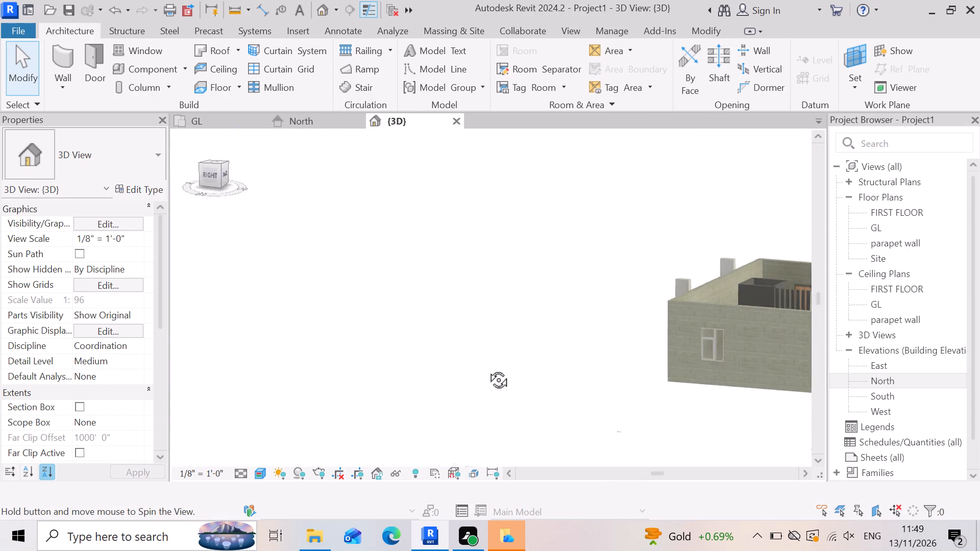
middle_click_drag(487, 368, 257, 381, "shift")
right_click_drag(487, 368, 257, 381, "shift")
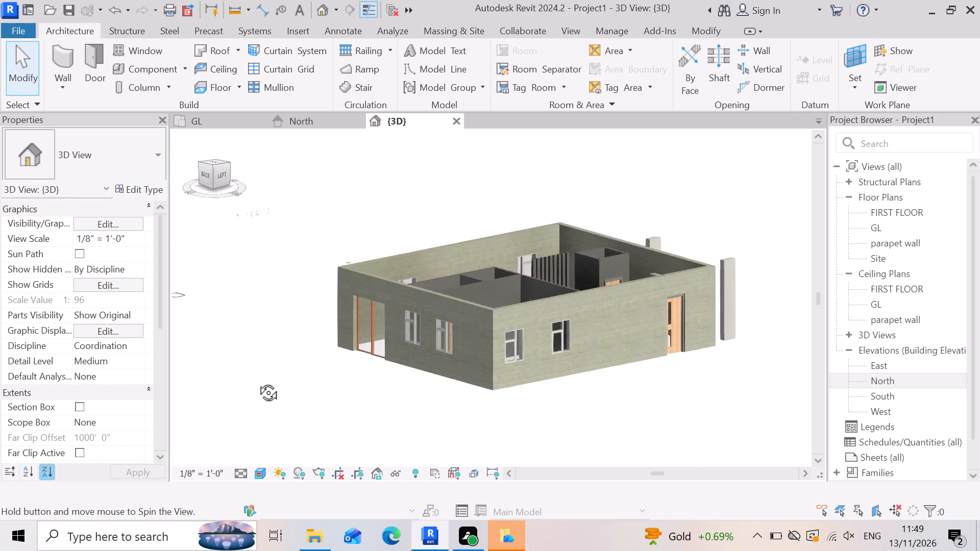
middle_click_drag(257, 381, 134, 358, "shift")
right_click_drag(257, 381, 135, 354, "shift")
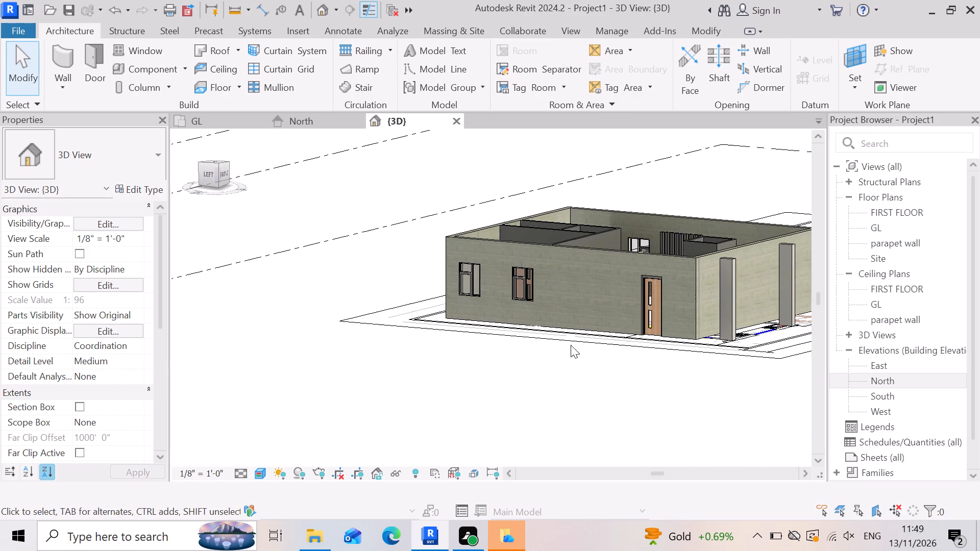
Examine the kitchen's utility door and the adjoining front corner of the house in 3D.
scroll(738, 315, "up", 13)
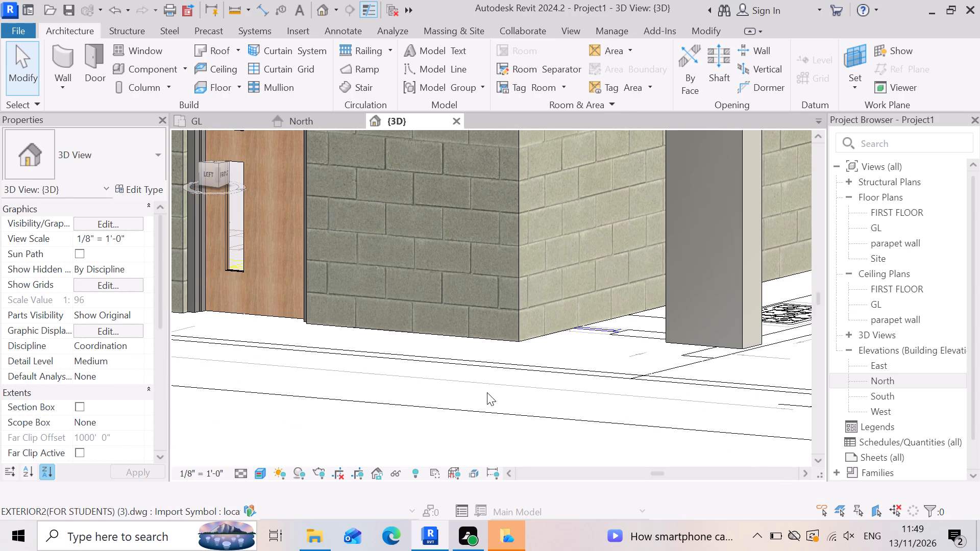
scroll(482, 405, "down", 9)
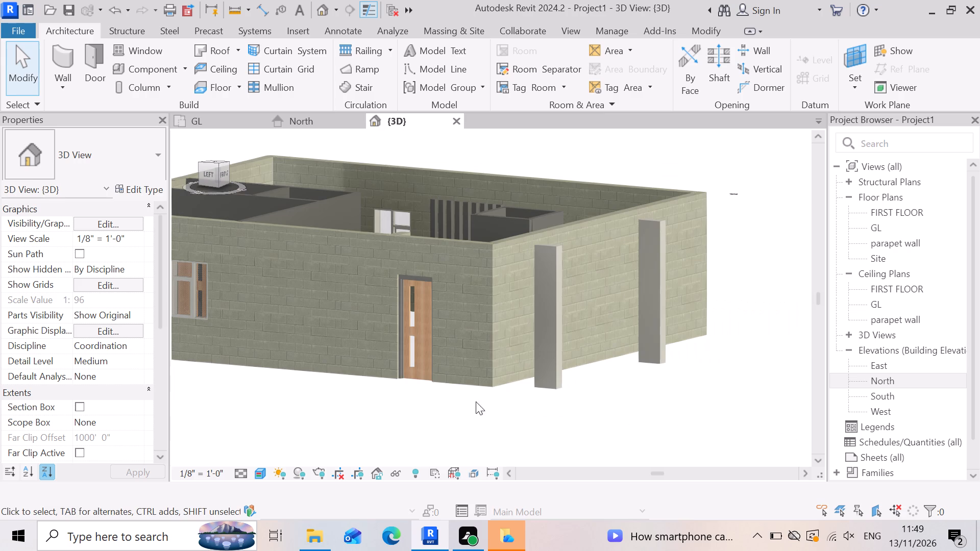
scroll(601, 418, "down", 3)
right_click_drag(607, 429, 591, 429, "shift")
middle_click_drag(597, 429, 591, 429, "shift")
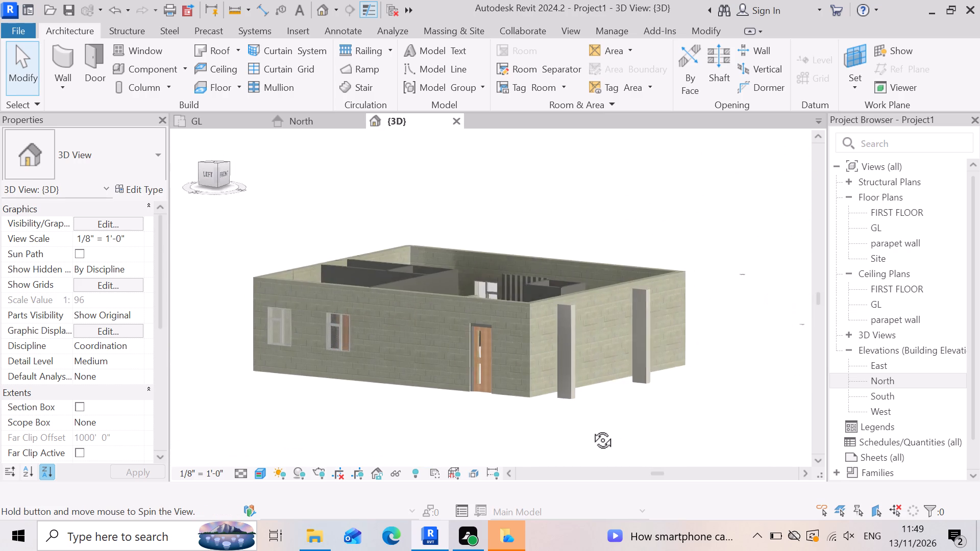
middle_click_drag(591, 429, 542, 458, "shift")
right_click_drag(591, 429, 542, 458, "shift")
Examine the front exterior wall, its two columns and the puja and kitchen area behind it in 3D.
scroll(552, 378, "up", 3)
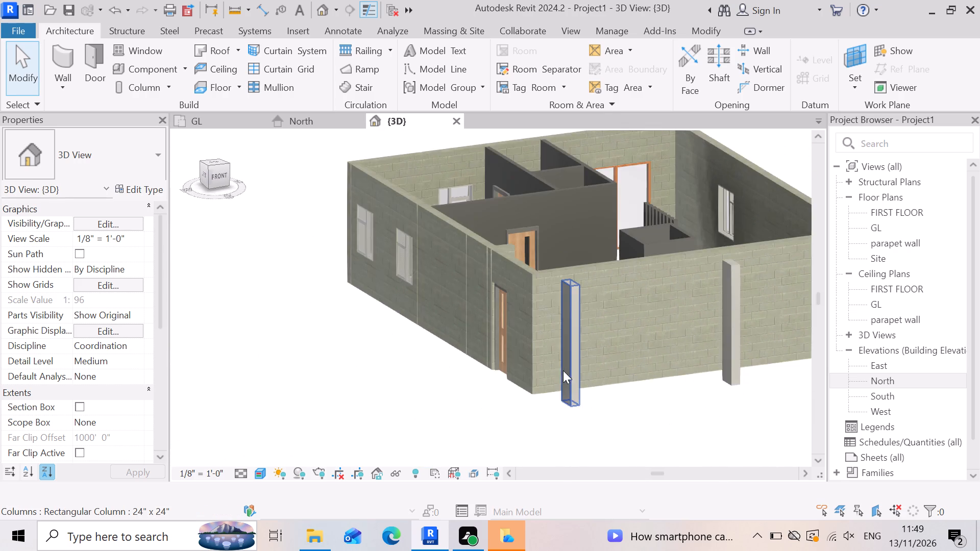
scroll(563, 370, "up", 2)
scroll(577, 289, "up", 2)
scroll(572, 347, "down", 10)
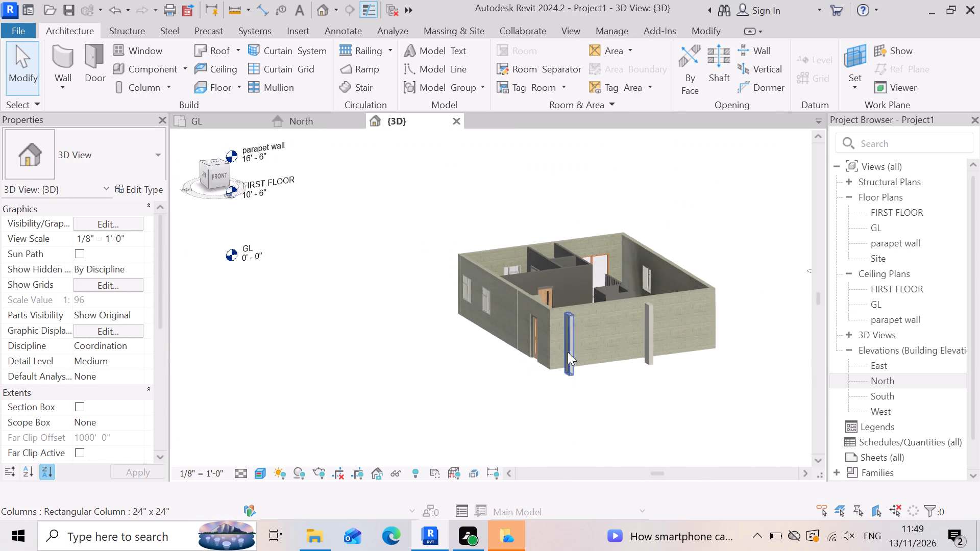
right_click_drag(617, 407, 596, 383, "shift")
middle_click_drag(608, 407, 596, 383, "shift")
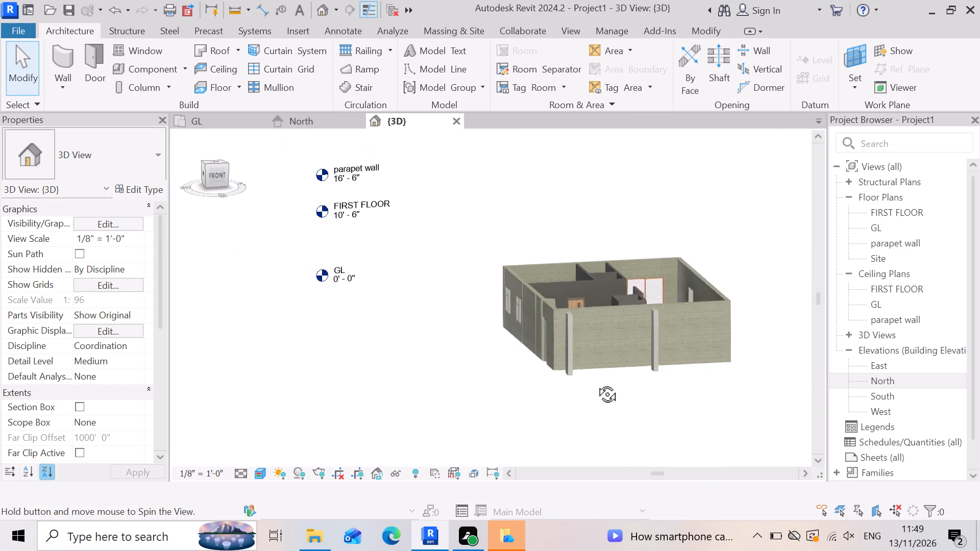
middle_click_drag(596, 383, 600, 422, "shift")
right_click_drag(596, 383, 600, 423, "shift")
scroll(702, 310, "up", 3)
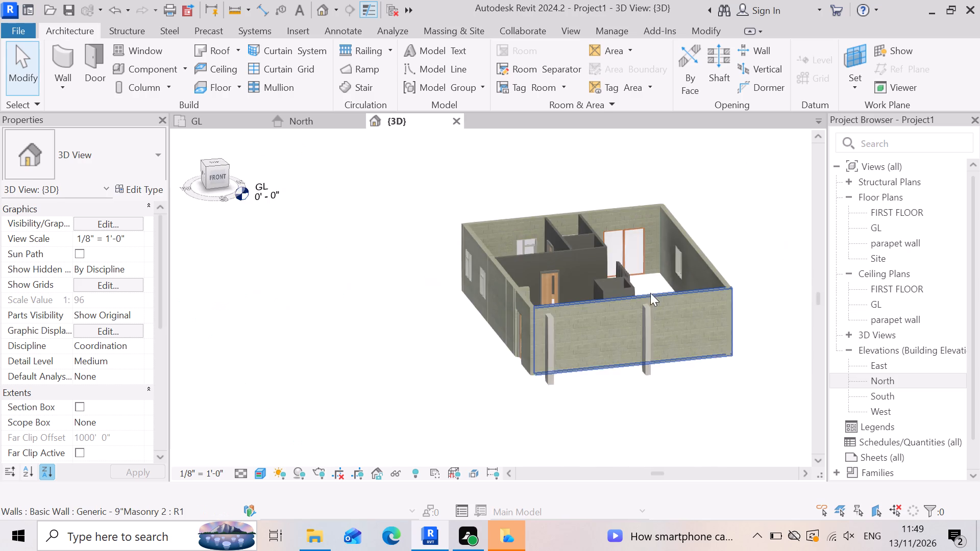
scroll(650, 293, "up", 14)
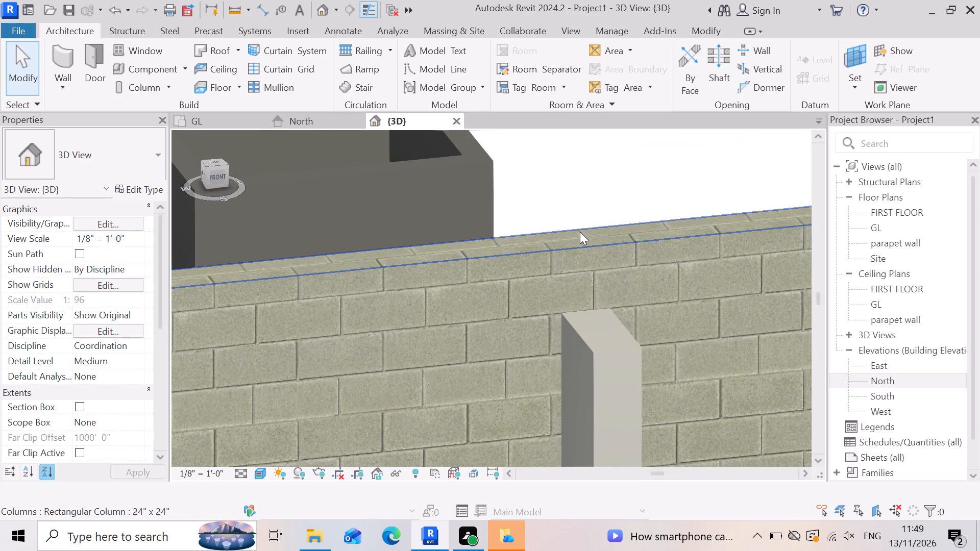
scroll(616, 322, "down", 6)
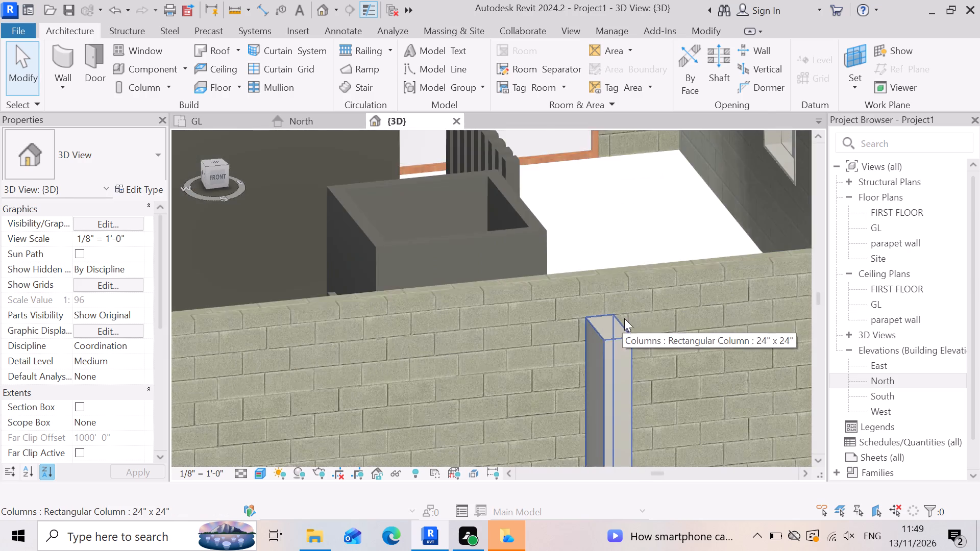
scroll(624, 318, "down", 2)
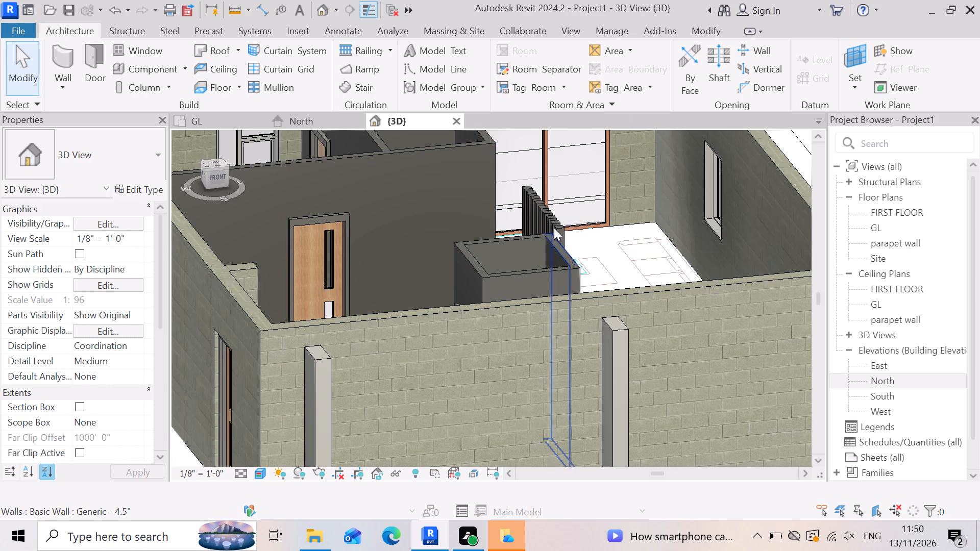
scroll(614, 279, "down", 3)
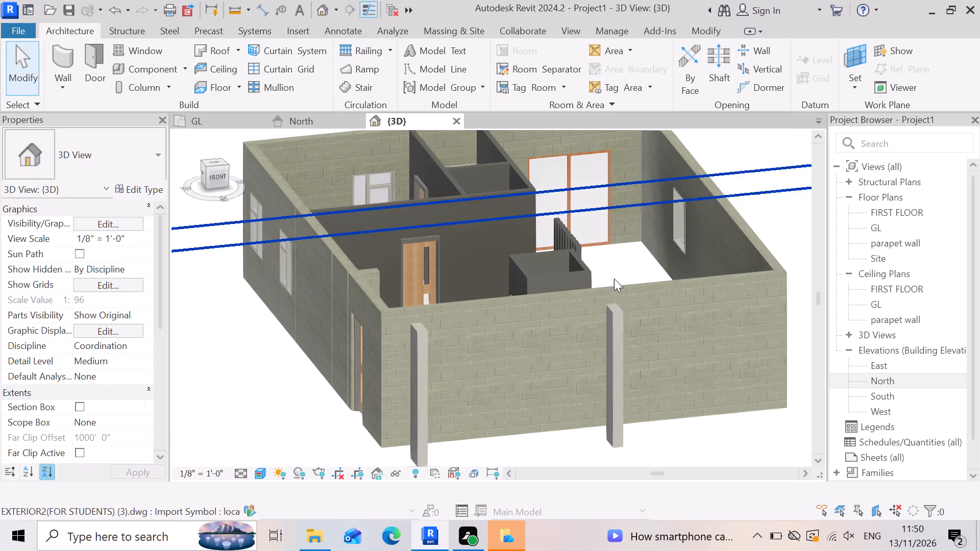
scroll(630, 319, "up", 2)
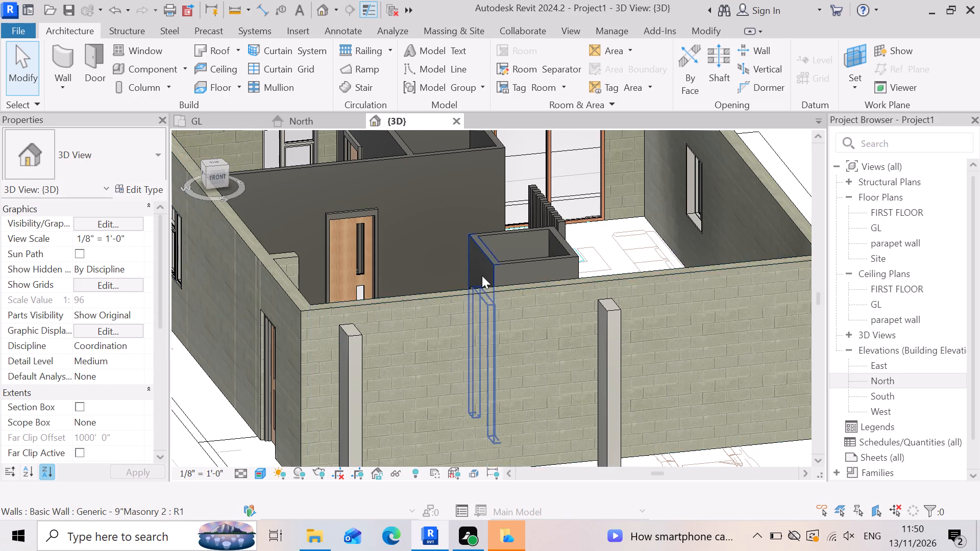
scroll(482, 275, "down", 3)
scroll(512, 387, "up", 2)
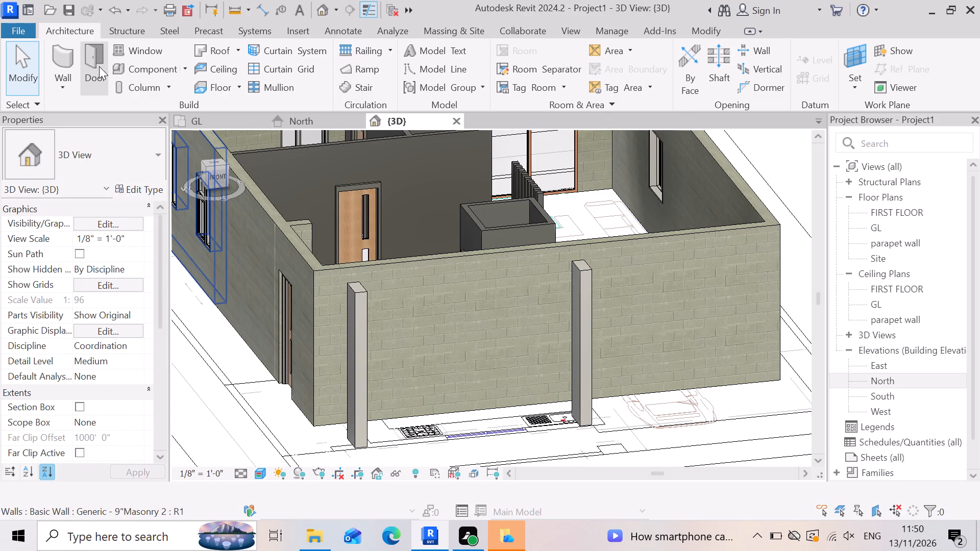
Choose the Door-Exterior-Double 3'X7' type for door placement in the GL floor plan.
left_click(92, 65)
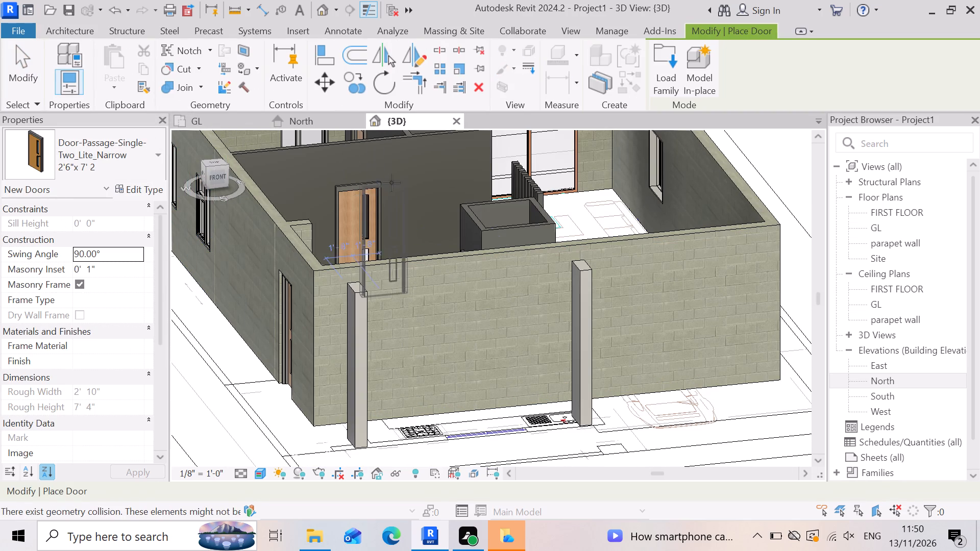
left_click(665, 62)
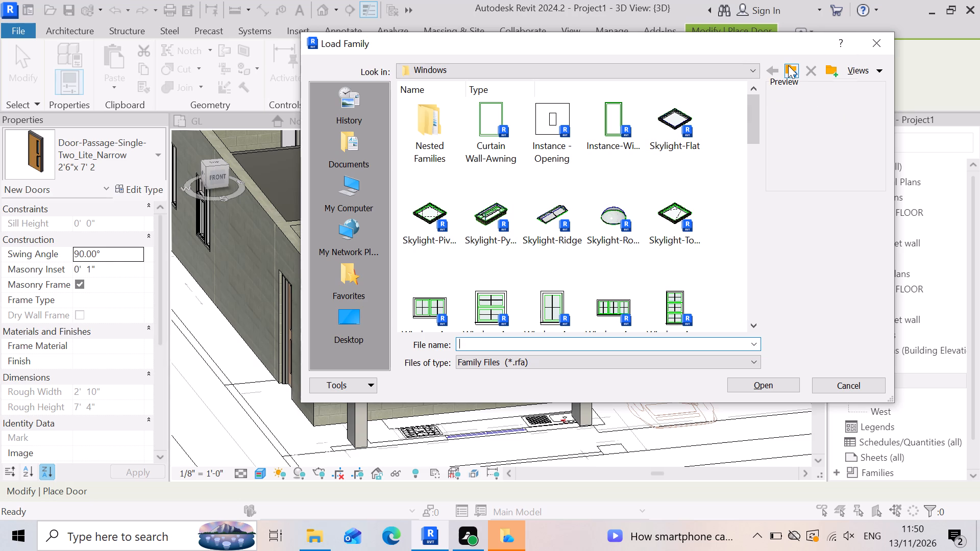
left_click(869, 44)
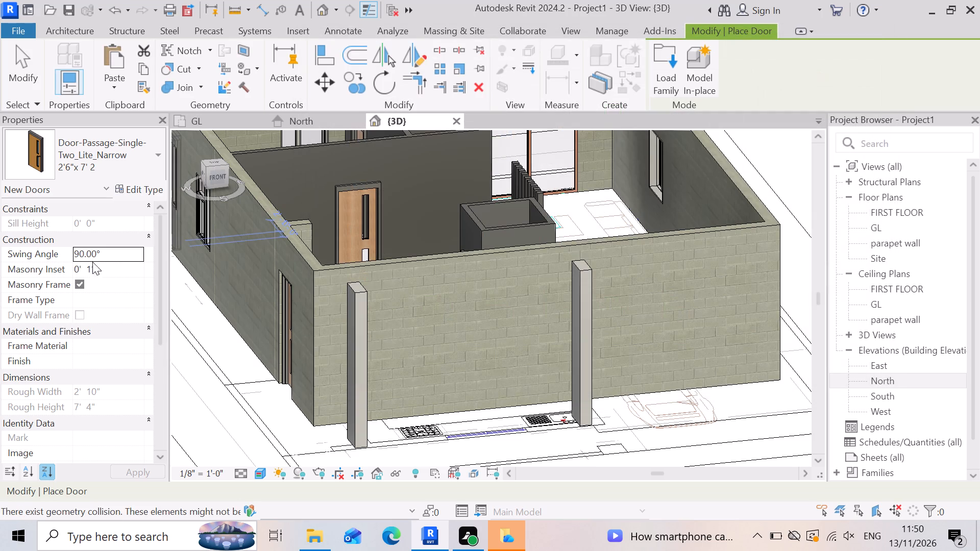
left_click(241, 123)
left_click(158, 151)
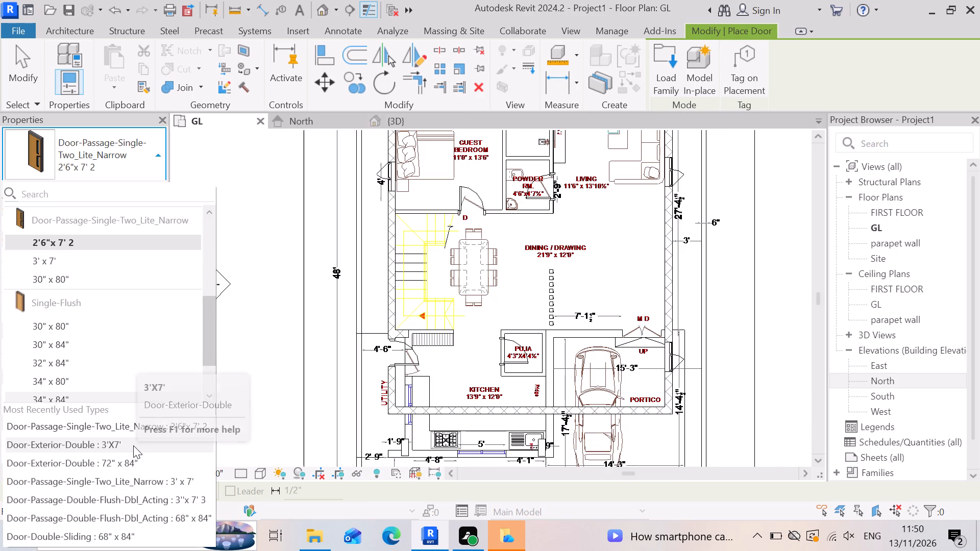
left_click(133, 445)
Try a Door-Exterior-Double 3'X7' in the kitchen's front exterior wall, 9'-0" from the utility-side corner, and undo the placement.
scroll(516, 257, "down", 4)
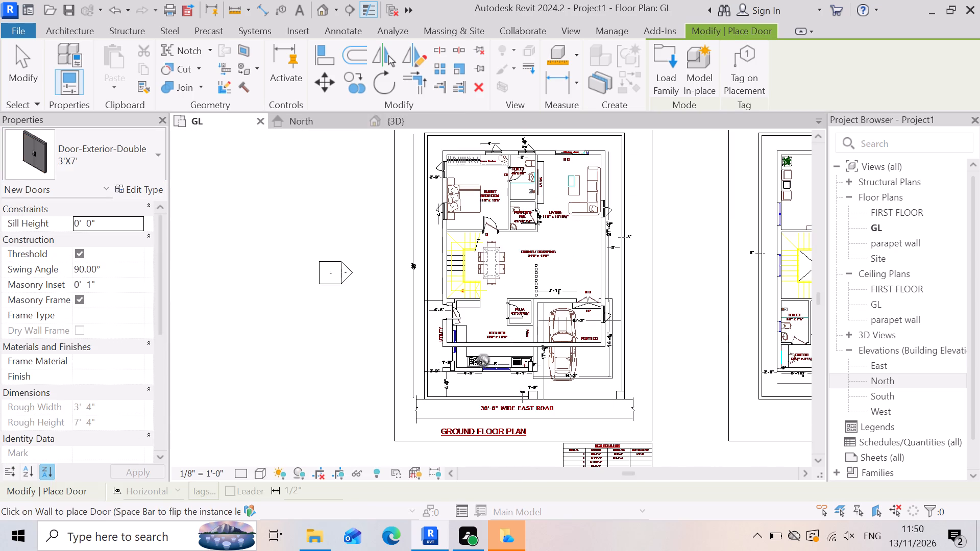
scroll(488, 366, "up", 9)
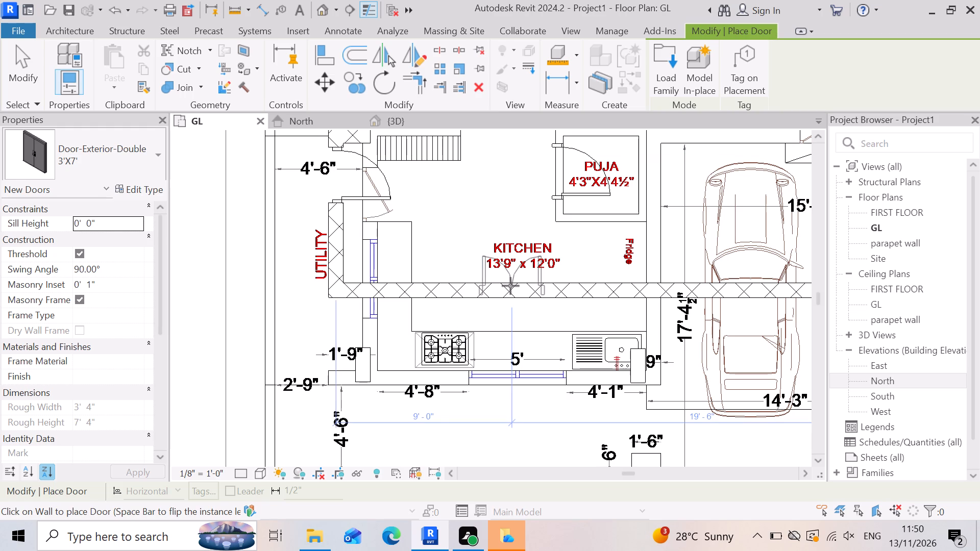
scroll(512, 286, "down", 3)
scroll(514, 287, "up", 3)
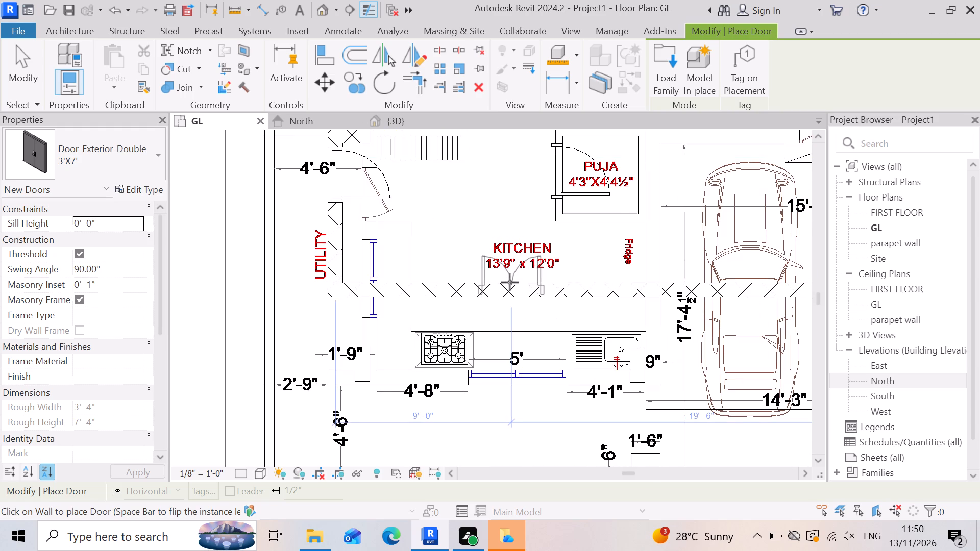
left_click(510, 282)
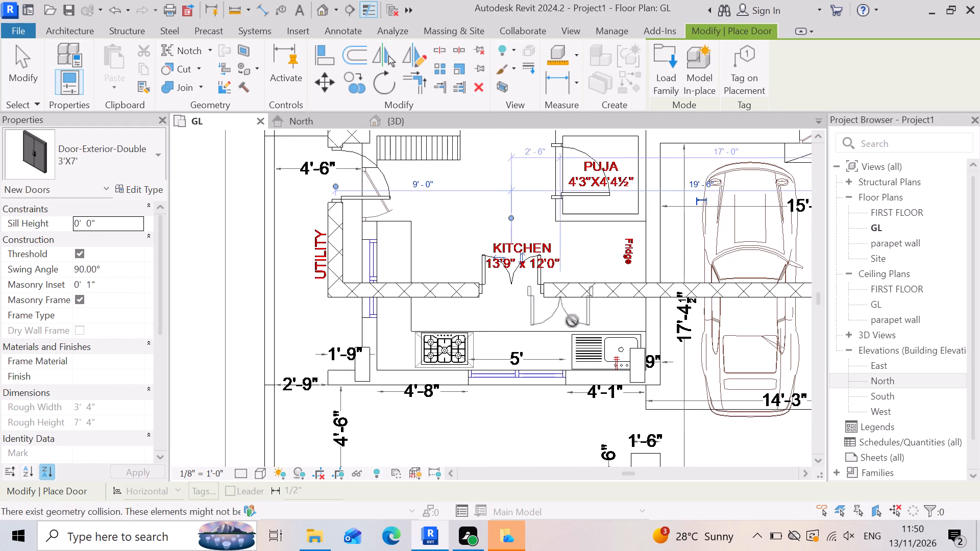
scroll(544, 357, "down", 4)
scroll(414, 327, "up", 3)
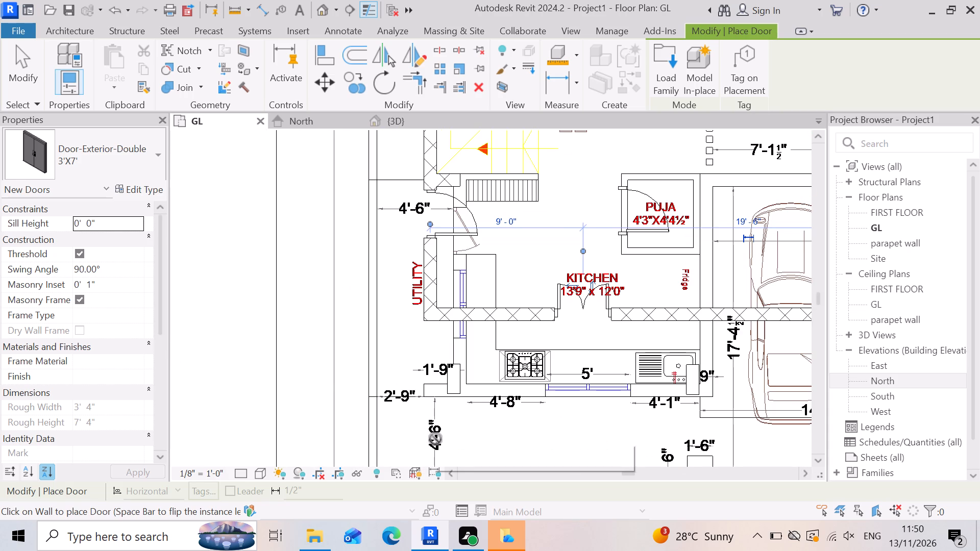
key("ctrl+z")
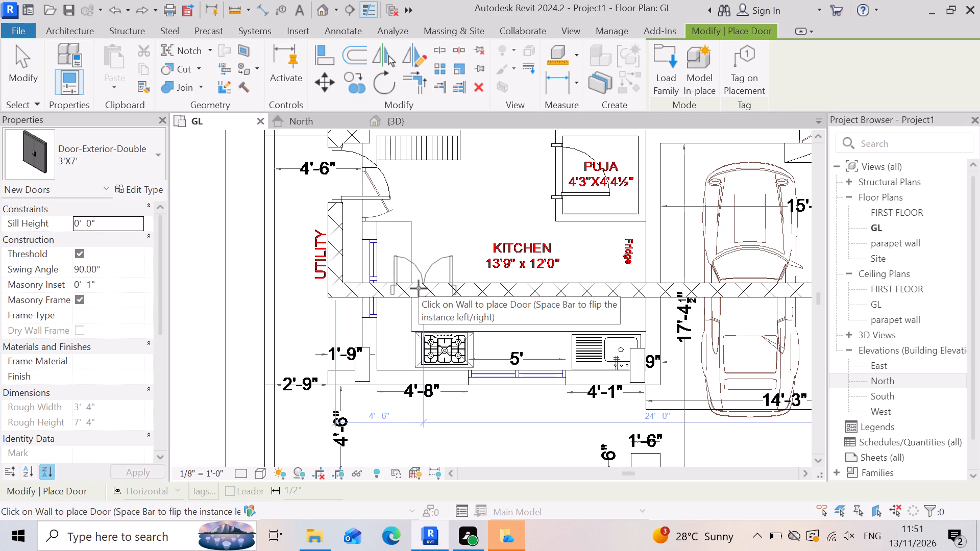
Place a Door-Exterior-Double 3'X7' in the kitchen's front exterior wall, 4'-6" from the utility-side corner, swinging inward, and check it in 3D.
left_click(419, 288)
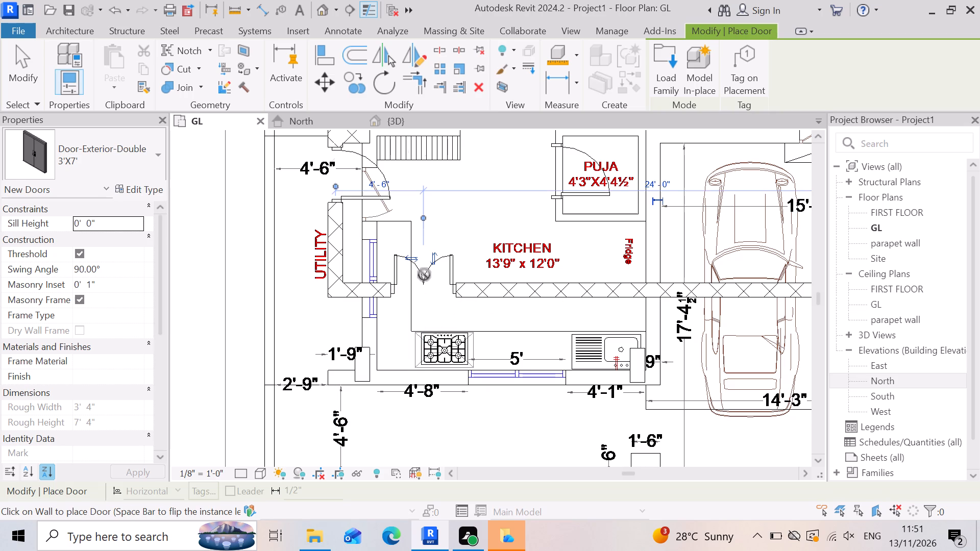
left_click(426, 115)
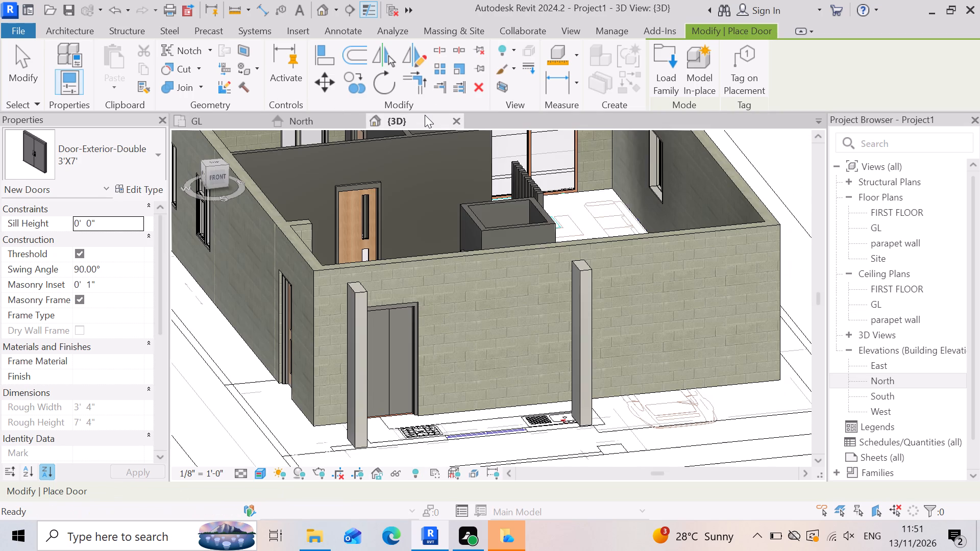
scroll(373, 455, "up", 2)
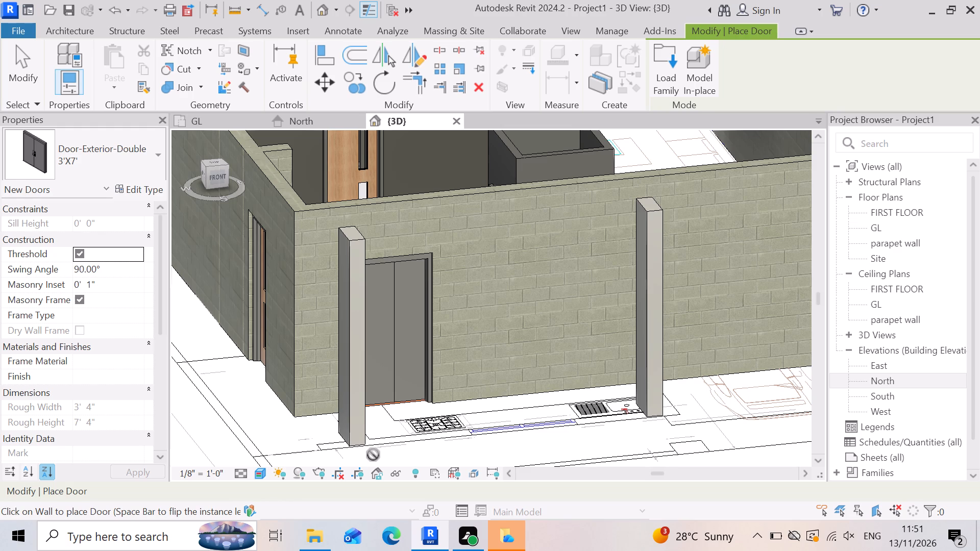
scroll(369, 455, "down", 2)
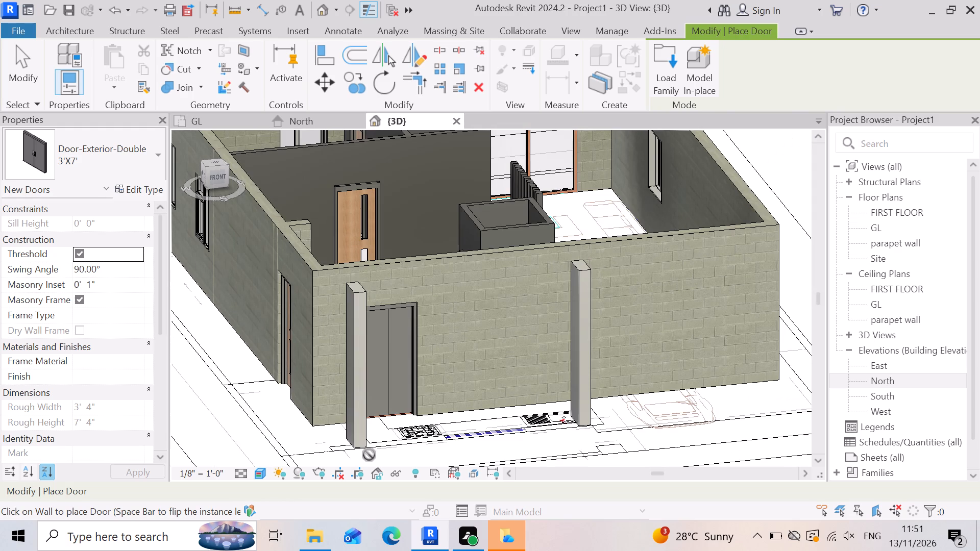
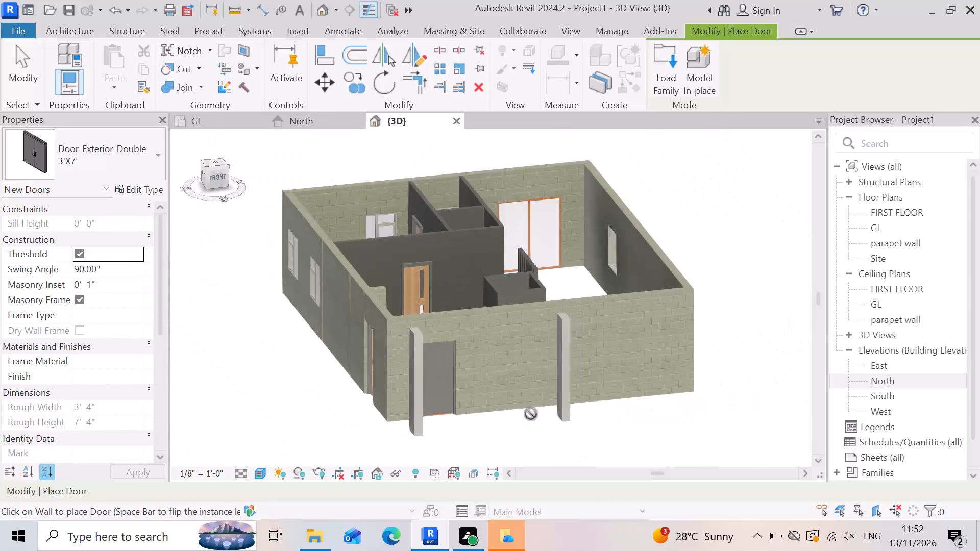
Examine the exterior walls, doors and windows from all sides in 3D, returning to the kitchen's front double door.
right_click_drag(324, 425, 357, 407, "shift")
middle_click_drag(322, 423, 357, 407, "shift")
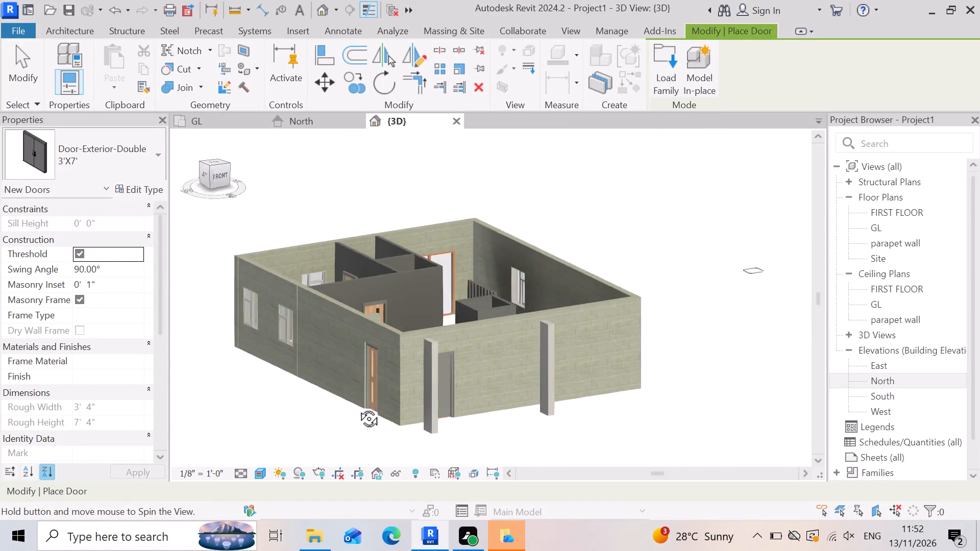
middle_click_drag(357, 407, 510, 404, "shift")
right_click_drag(357, 407, 524, 412, "shift")
scroll(579, 377, "down", 6)
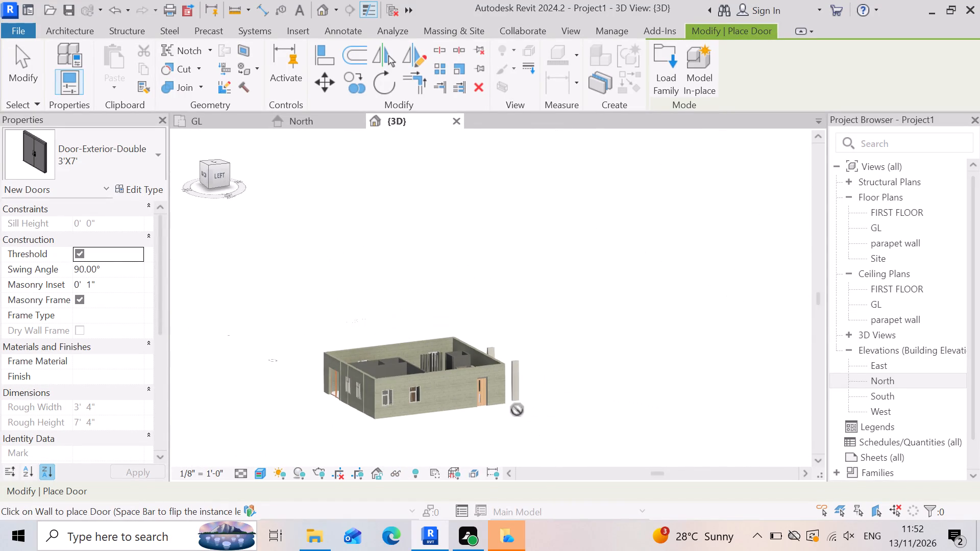
right_click_drag(351, 444, 465, 438, "shift")
middle_click(352, 442, "shift")
middle_click_drag(355, 439, 464, 429, "shift")
scroll(400, 452, "up", 2)
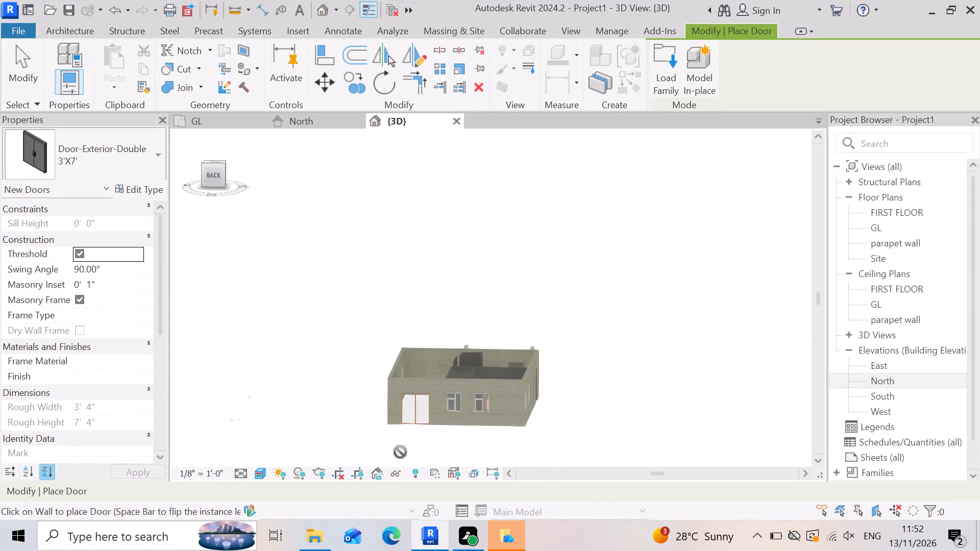
scroll(400, 452, "up", 14)
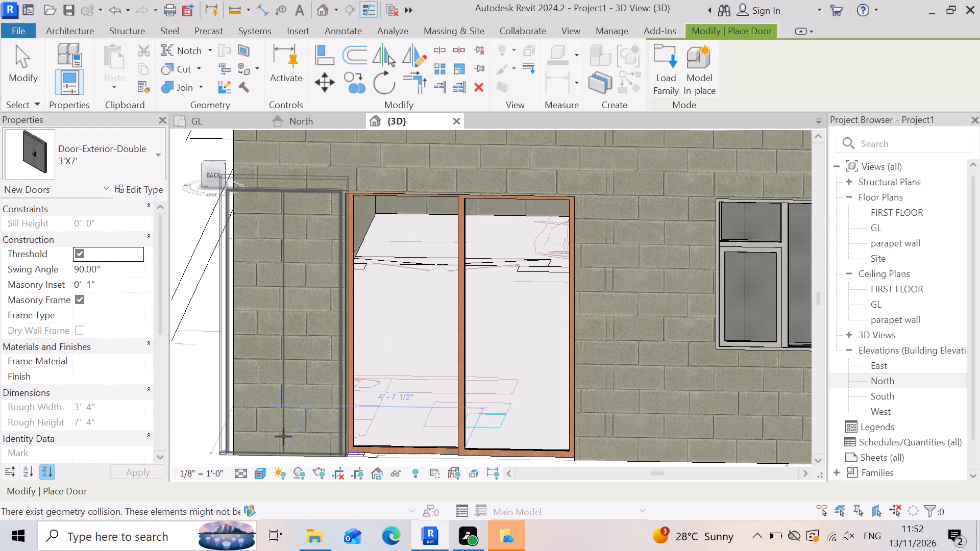
scroll(468, 391, "down", 7)
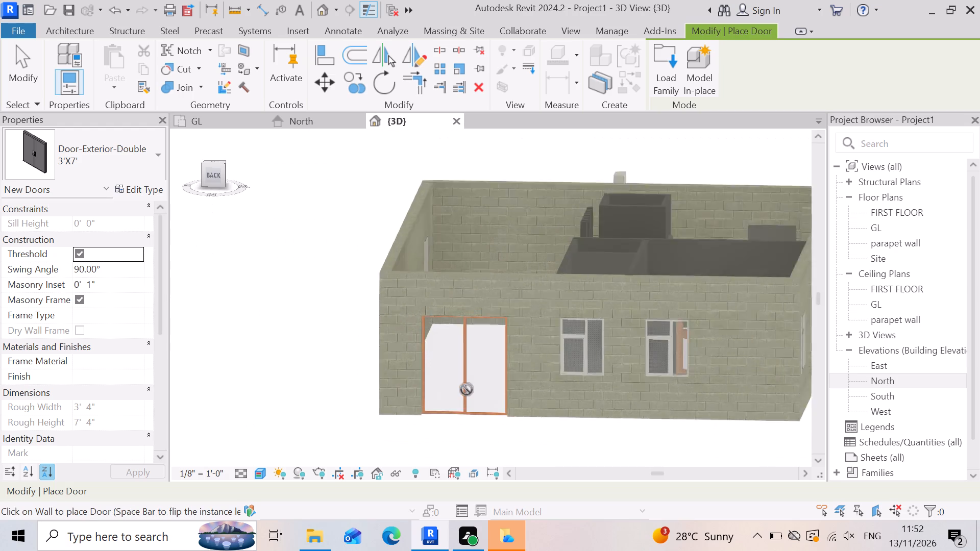
scroll(467, 389, "down", 8)
right_click_drag(569, 430, 567, 429, "shift")
middle_click(567, 429, "shift")
middle_click_drag(567, 429, 445, 444, "shift")
right_click_drag(567, 429, 439, 445, "shift")
scroll(491, 415, "down", 3)
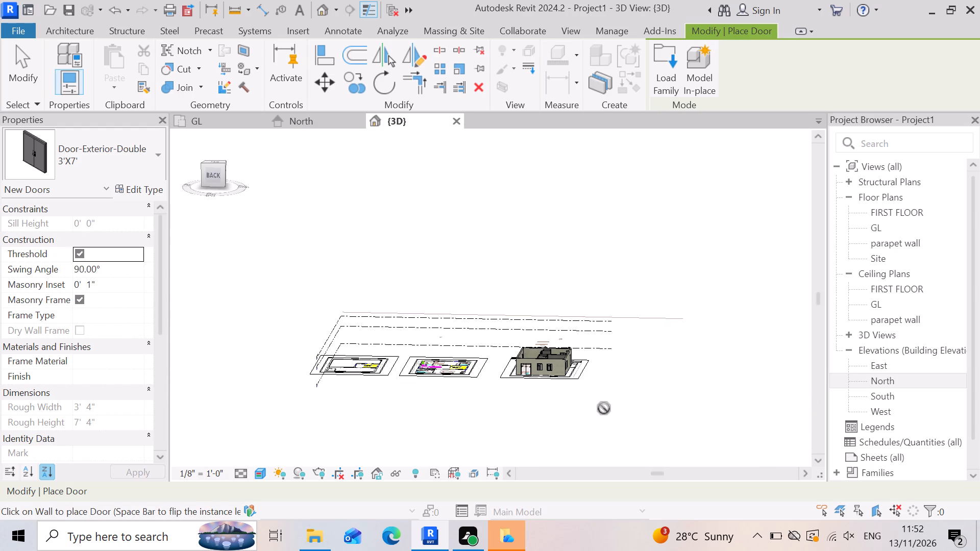
right_click_drag(607, 406, 303, 410, "shift")
middle_click_drag(596, 409, 306, 411, "shift")
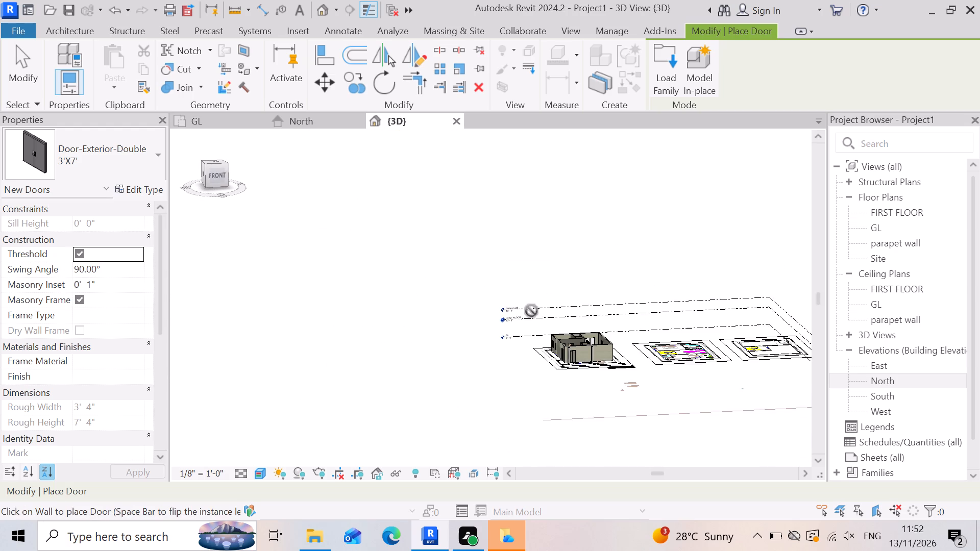
scroll(580, 326, "up", 15)
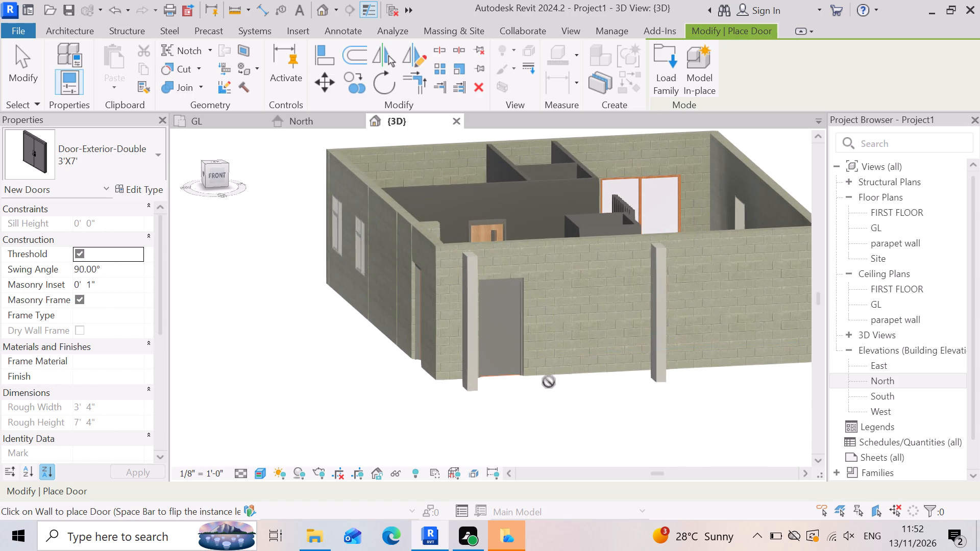
Delete the Door-Exterior-Double 3'X7' from the kitchen's front exterior wall.
key("Escape")
left_click(486, 337)
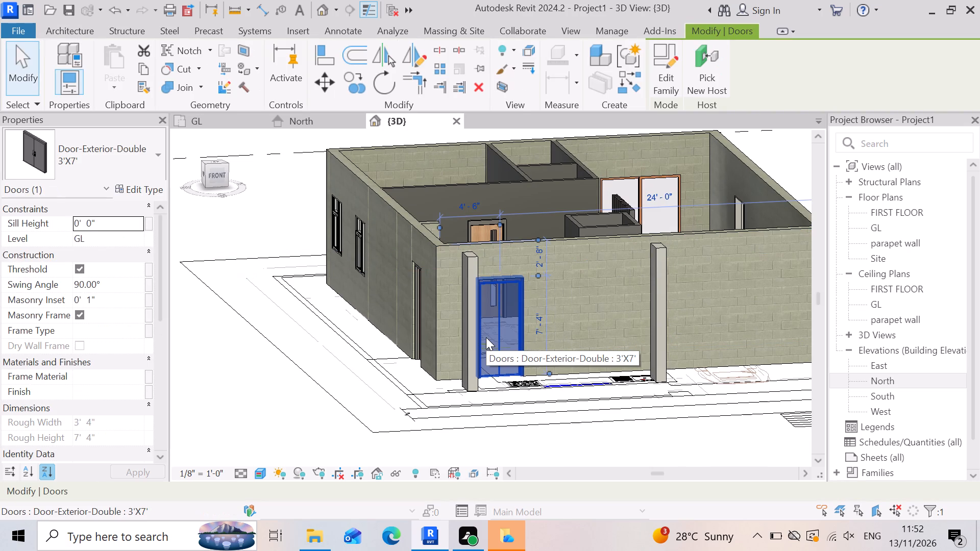
key("Delete")
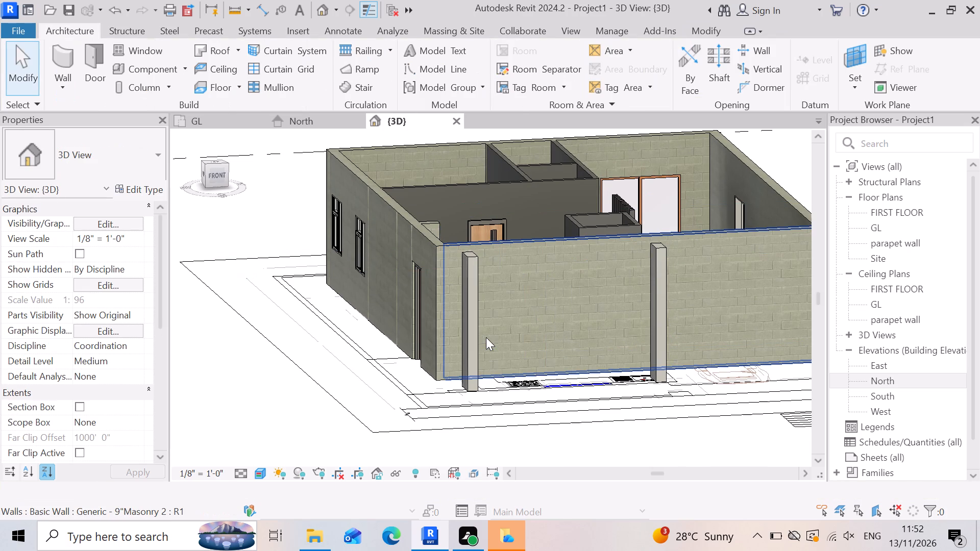
Load the Door-Exterior-Double-Two_Lite family from the Commercial doors library with its 72" x 84" type for door placement.
left_click(64, 62)
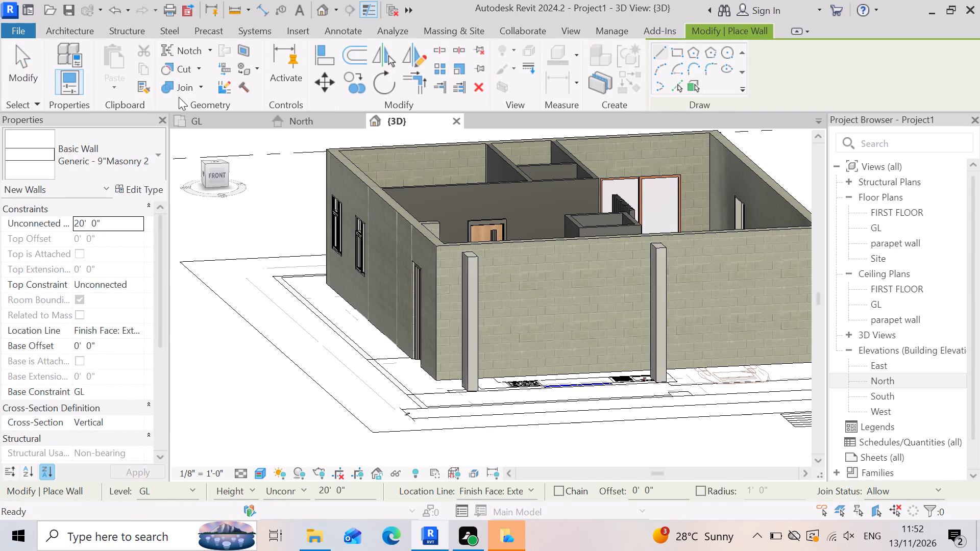
left_click(69, 24)
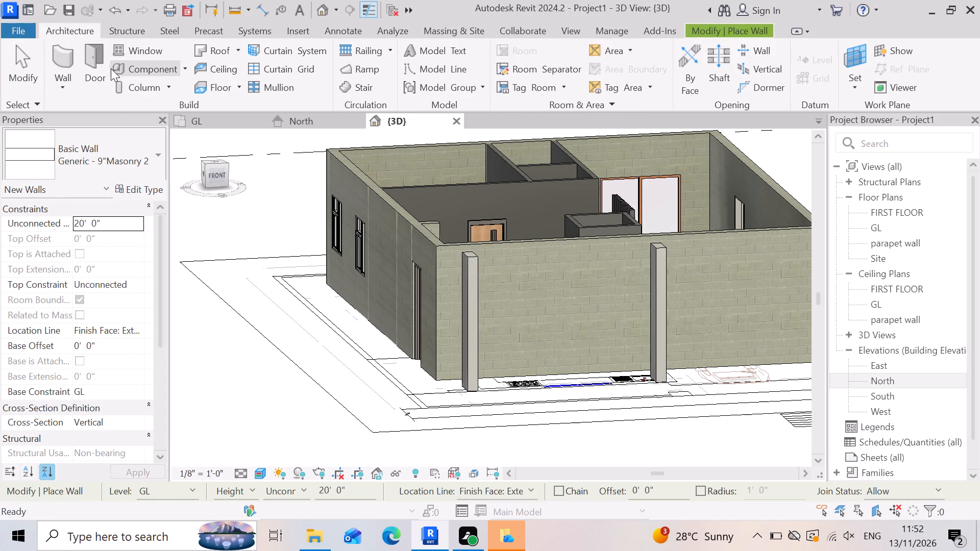
left_click(103, 66)
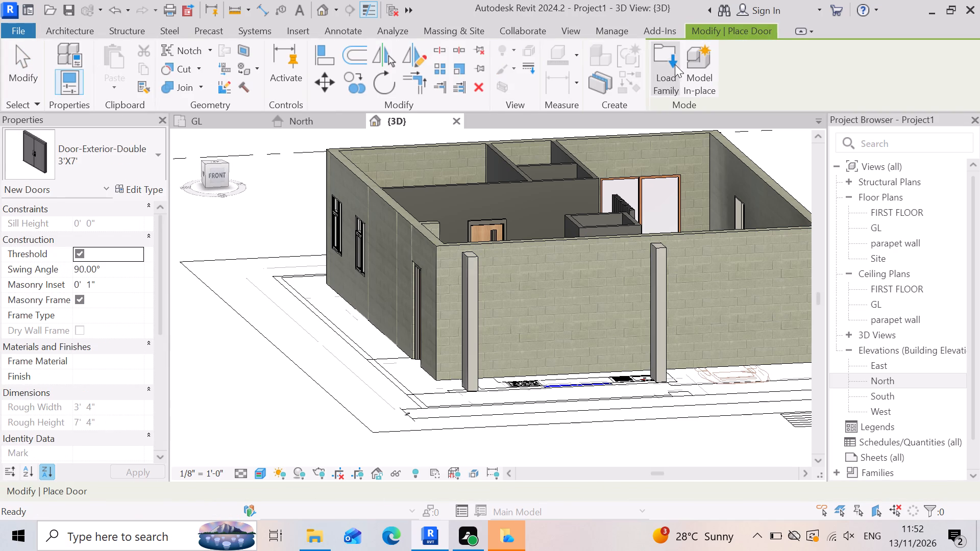
left_click(667, 54)
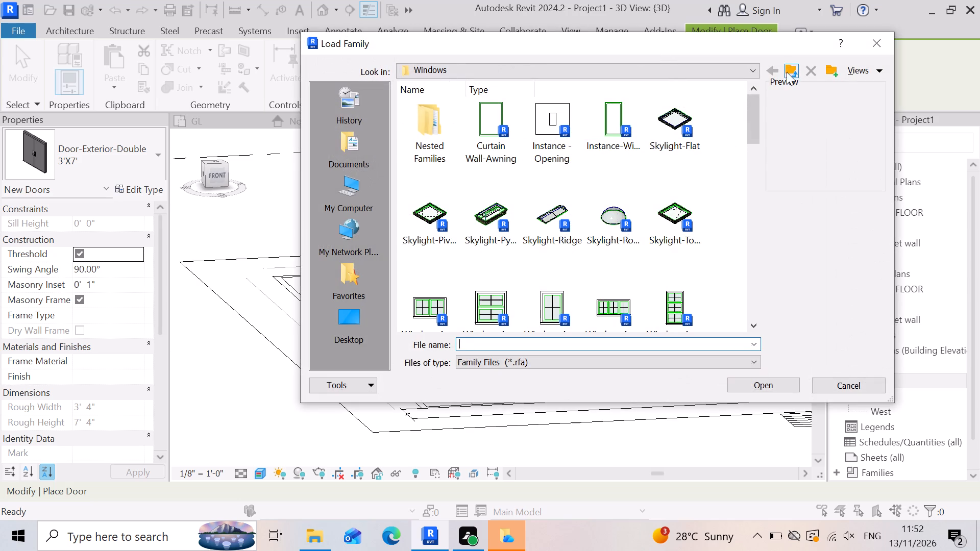
left_click(788, 67)
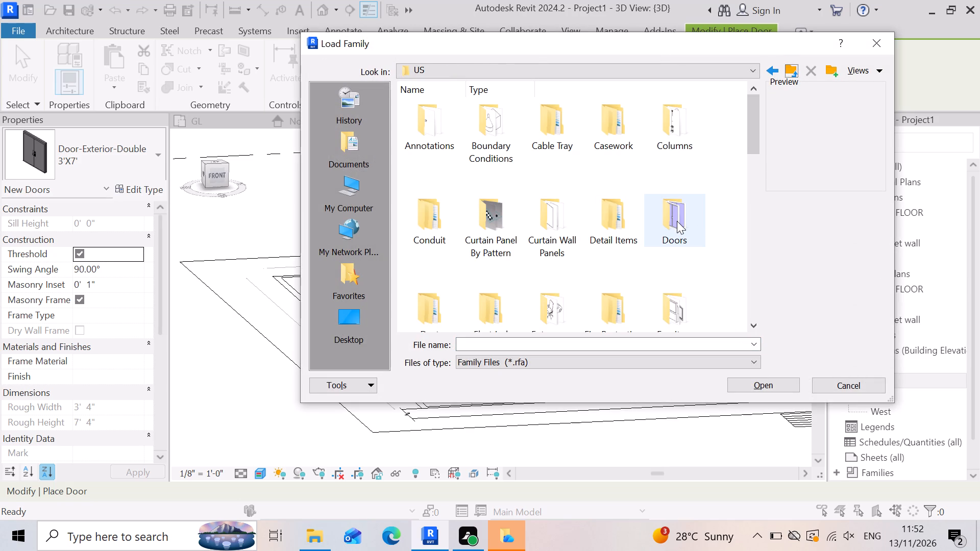
double_click(677, 221)
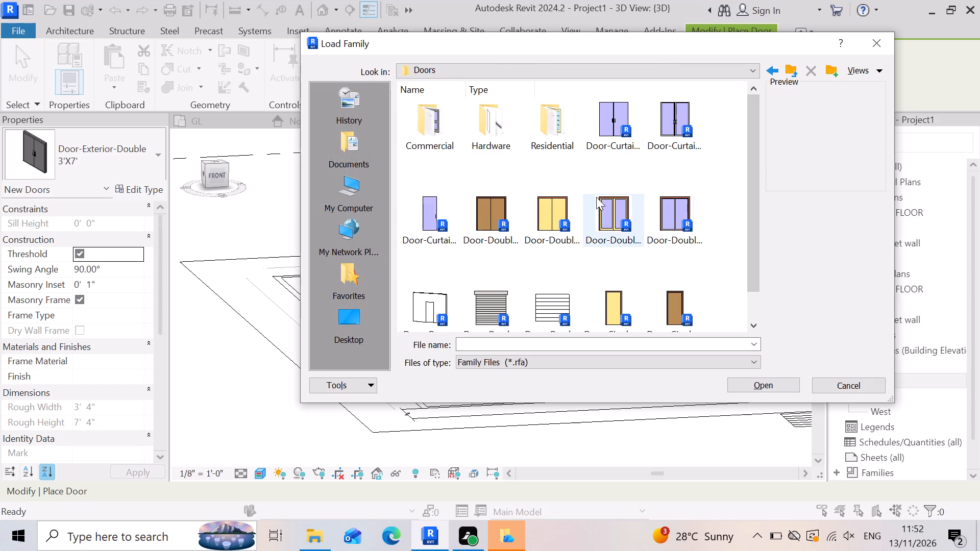
scroll(596, 197, "down", 4)
left_click(789, 64)
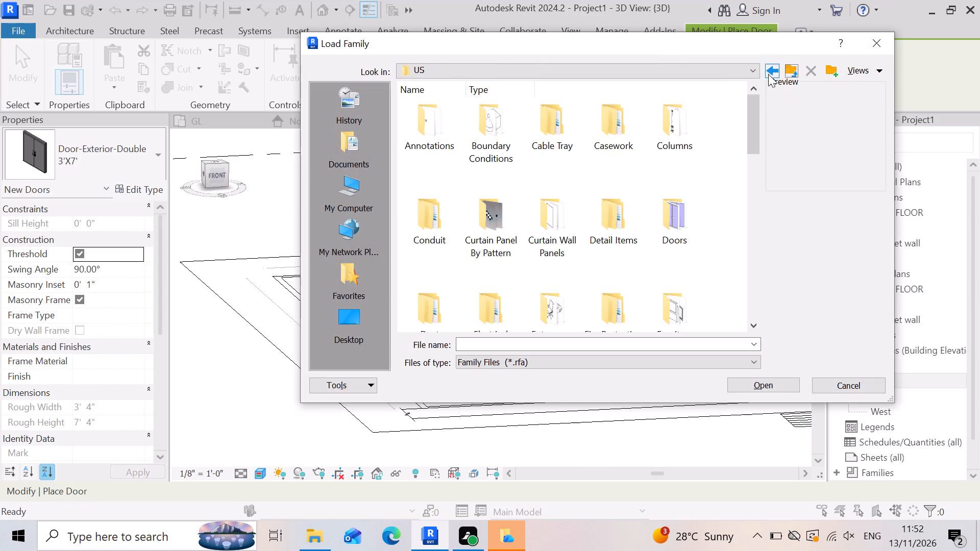
double_click(665, 218)
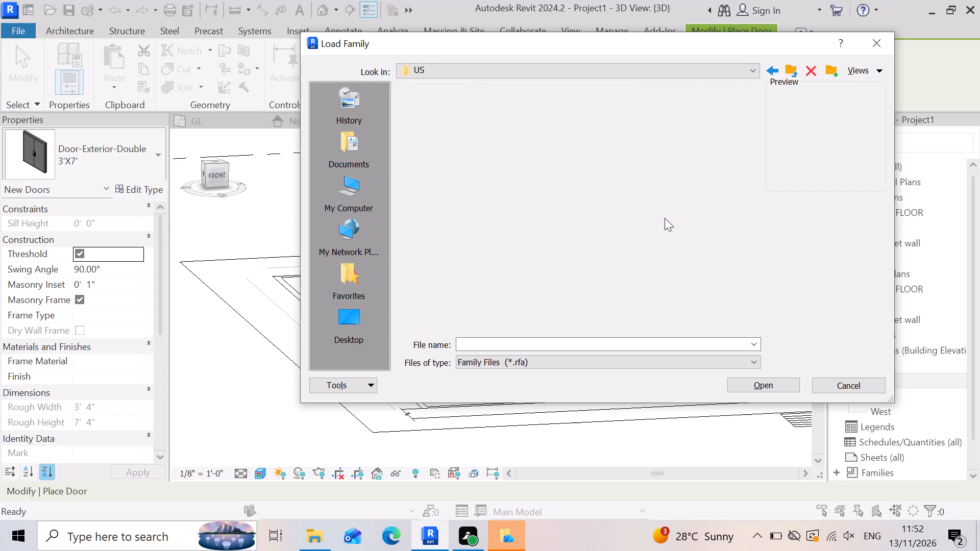
double_click(437, 141)
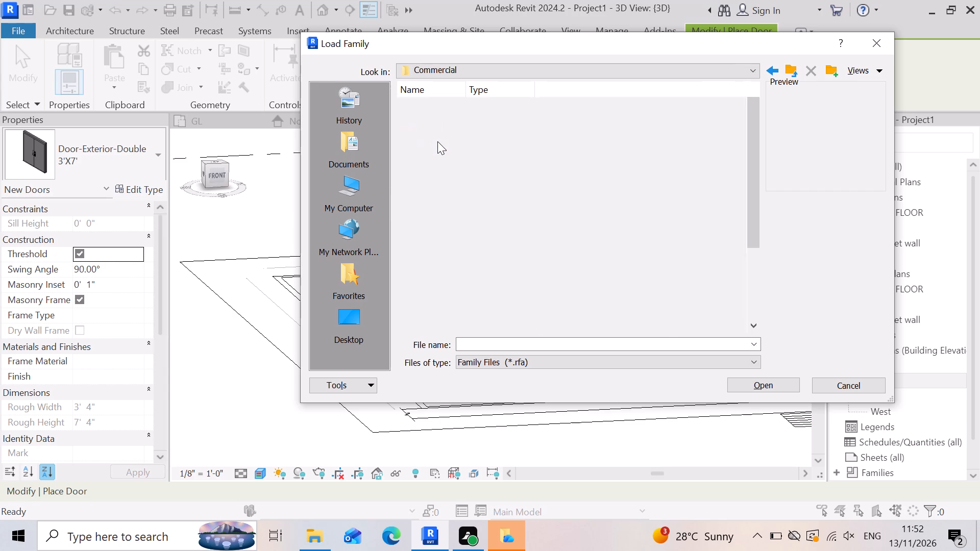
double_click(485, 126)
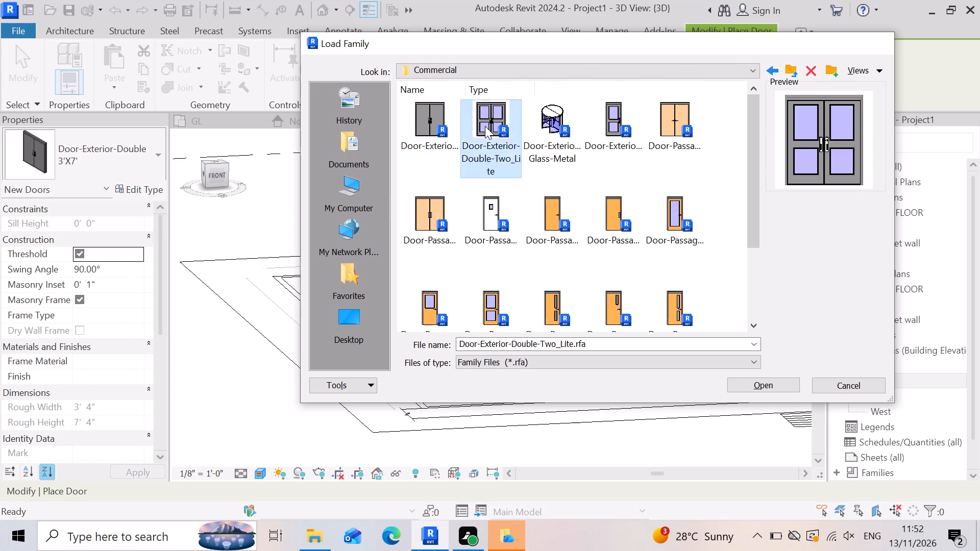
left_click(533, 275)
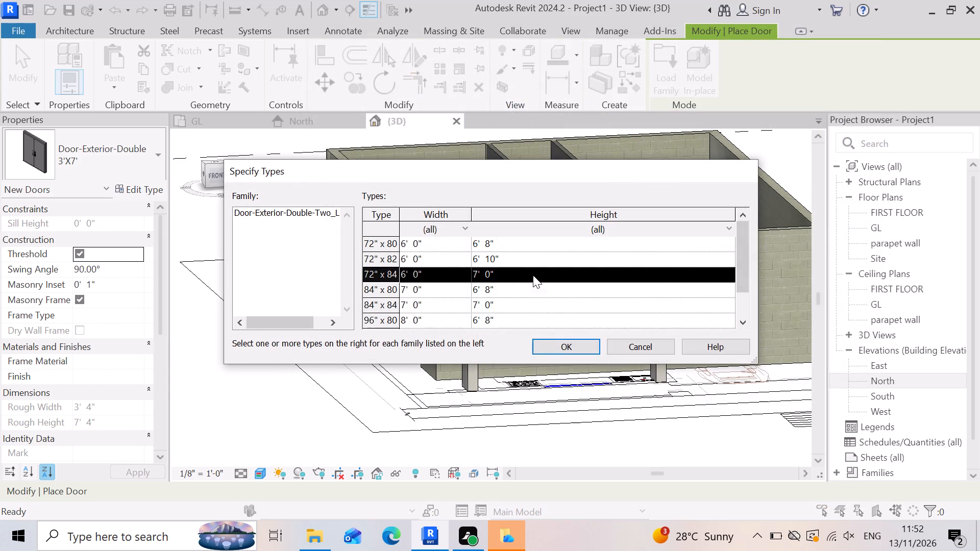
left_click(558, 345)
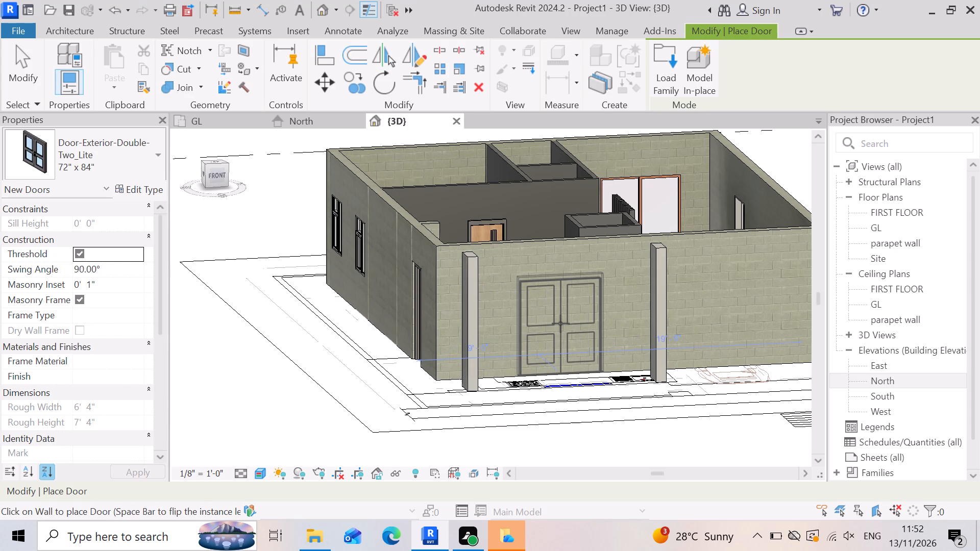
Duplicate the Door-Exterior-Double-Two_Lite 72" x 84" type under the name 3' x 7'.
left_click(144, 186)
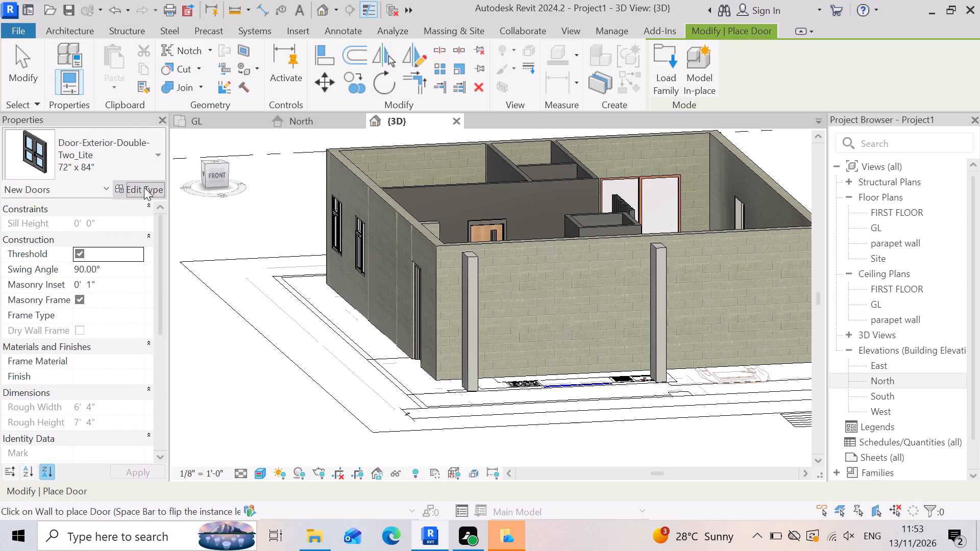
left_click(749, 95)
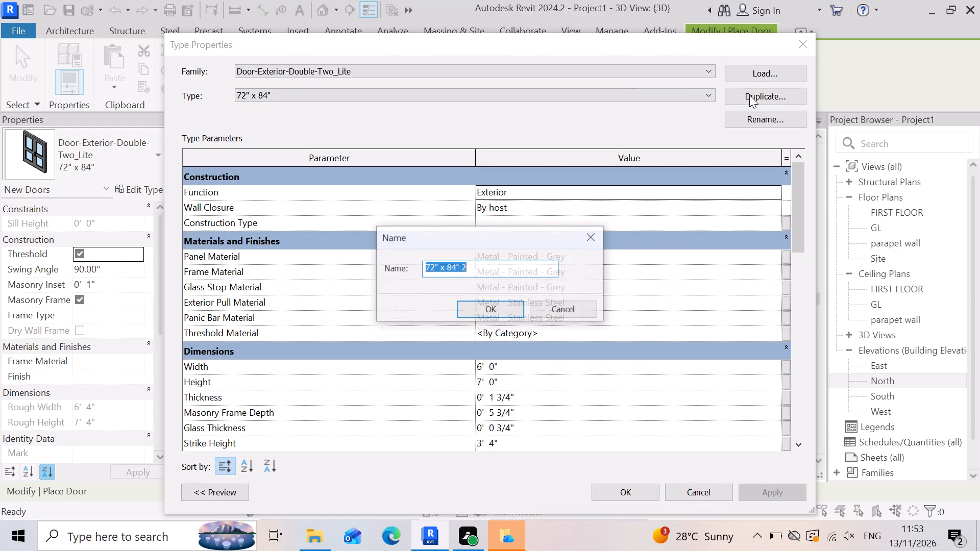
left_click(437, 263)
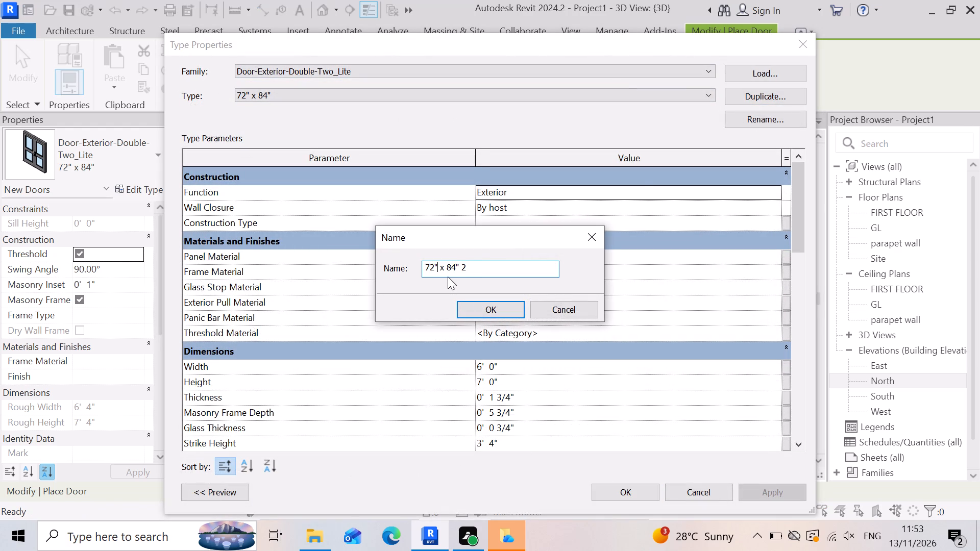
key("BackSpace")
key("BackSpace")
key("BackSpace")
key("3")
key("BackSpace")
key("4")
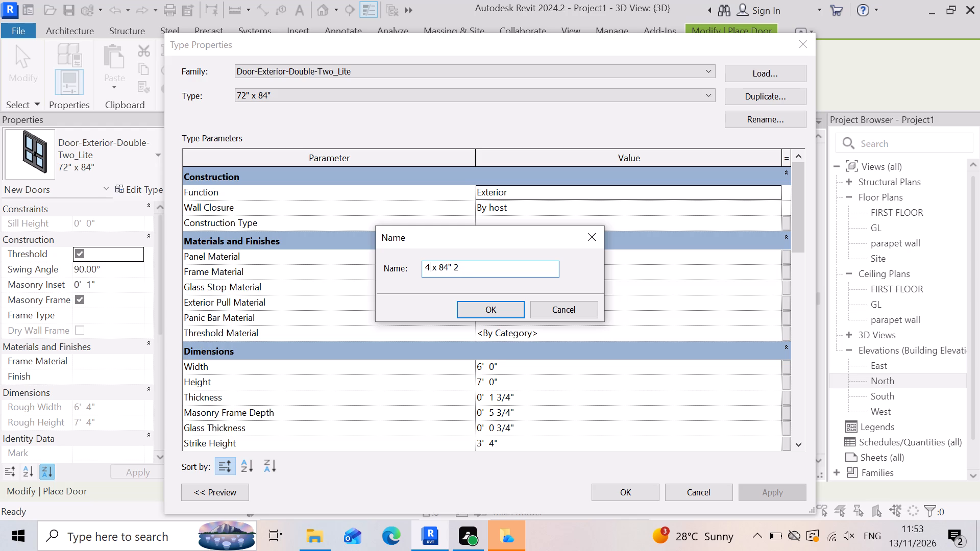
key("apostrophe")
key("BackSpace")
key("BackSpace")
key("3")
key("apostrophe")
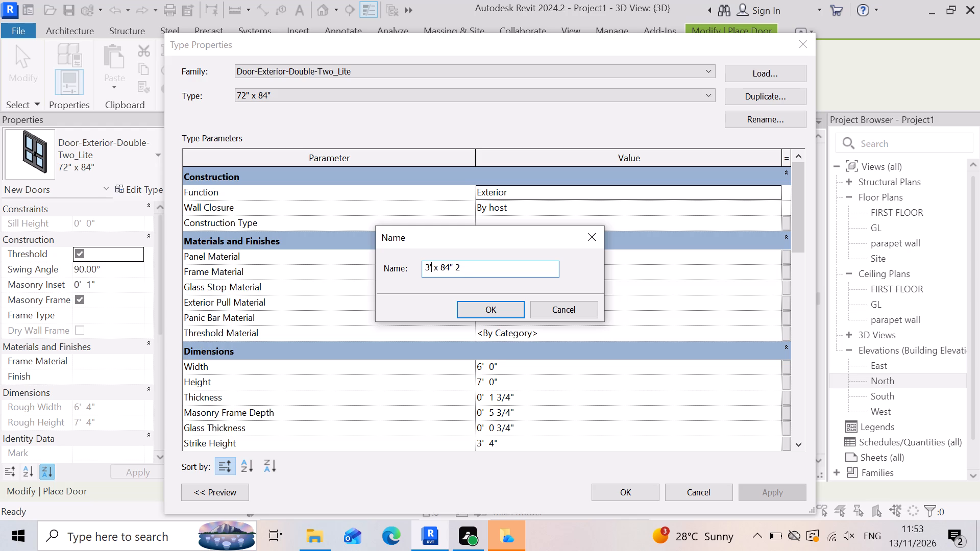
left_click(476, 266)
key("BackSpace")
key("BackSpace")
key("BackSpace")
key("BackSpace")
key("BackSpace")
type("7'")
key("Return")
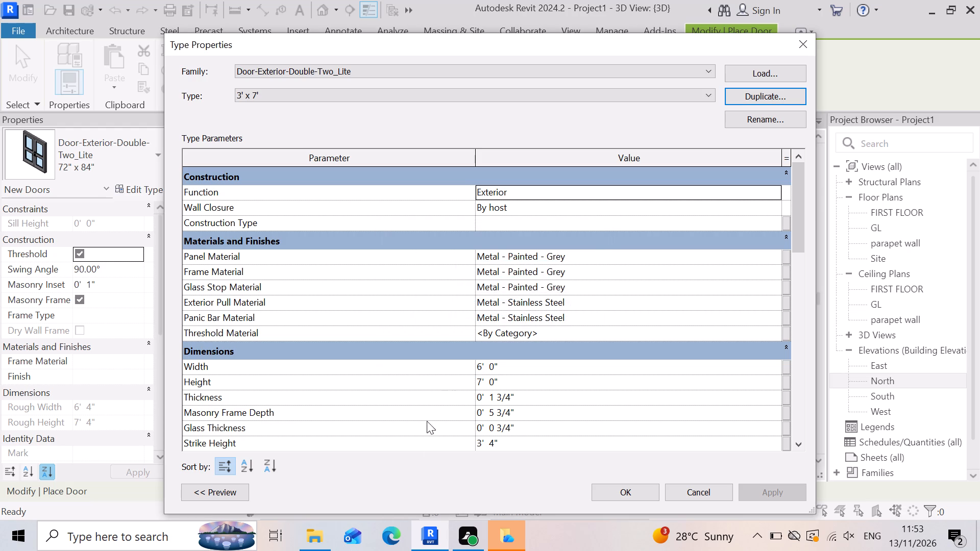
Set the width of the Door-Exterior-Double-Two_Lite 3' x 7' type to 3'.
left_click(527, 366)
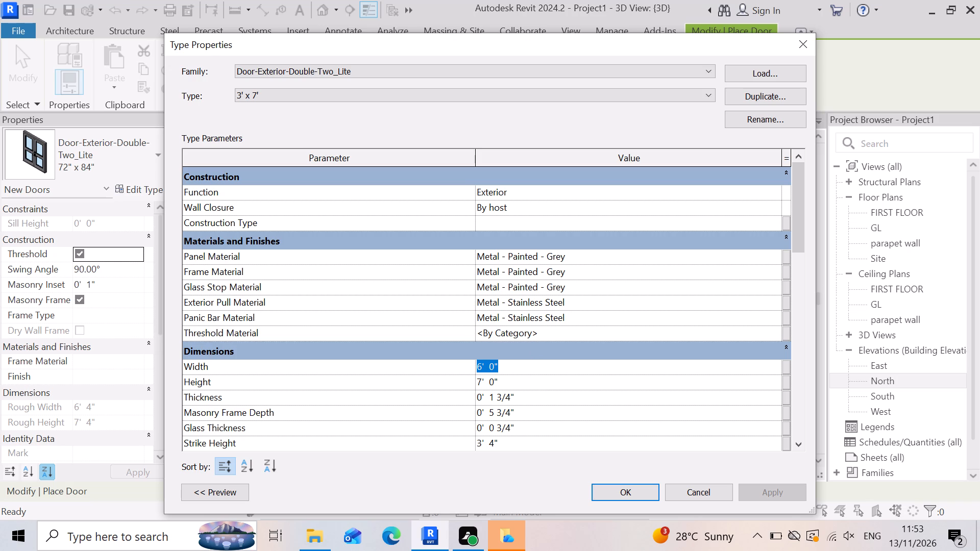
key("3")
key("apostrophe")
key("Return")
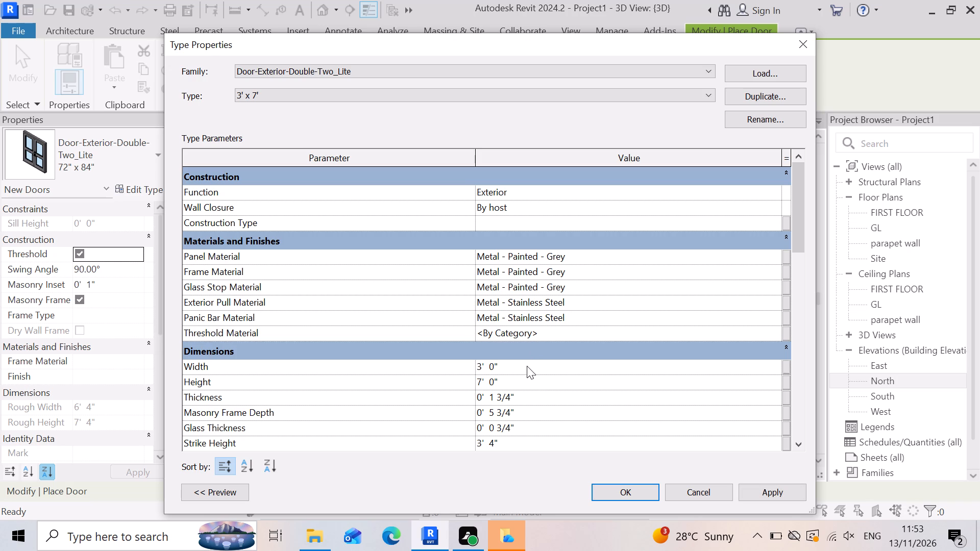
Apply the property changes to the Door-Exterior-Double-Two_Lite 3' x 7' type for door placement.
left_click(778, 494)
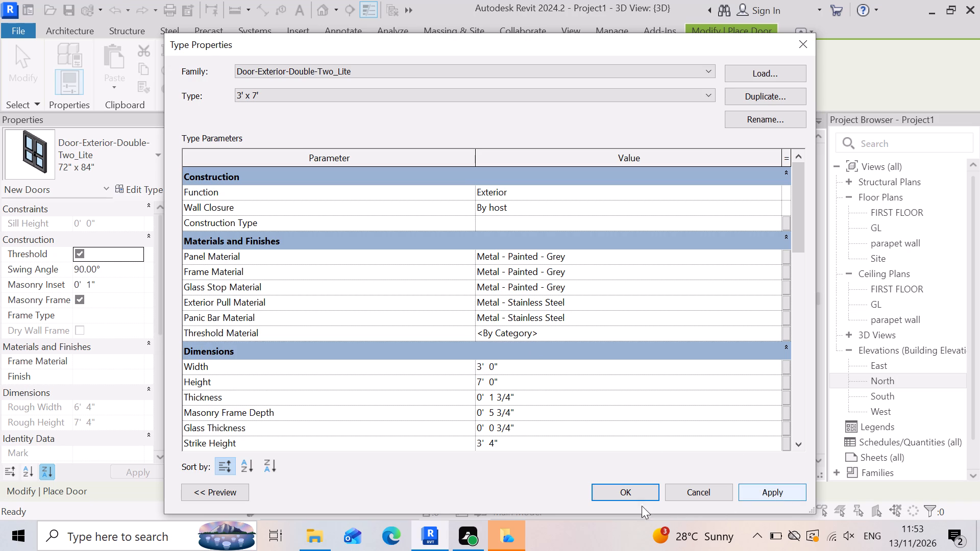
left_click(630, 485)
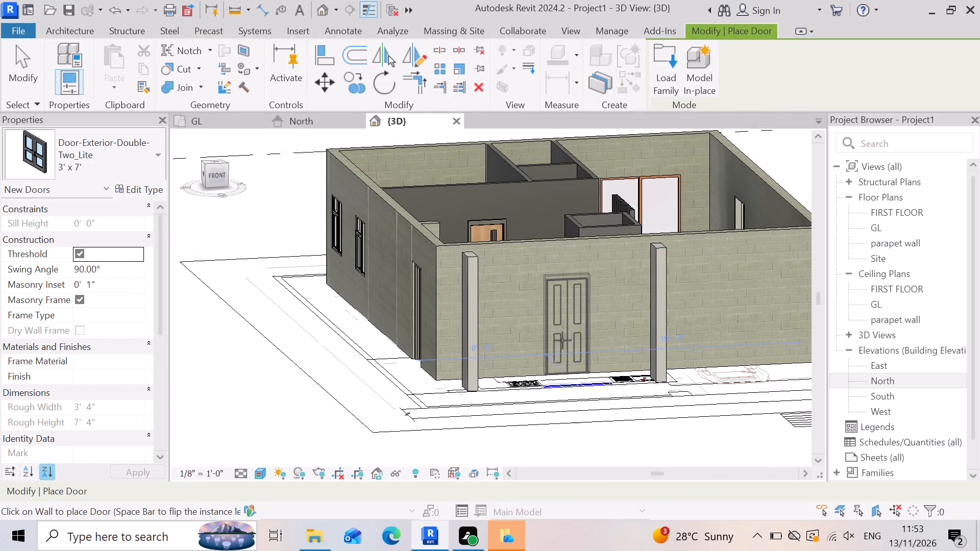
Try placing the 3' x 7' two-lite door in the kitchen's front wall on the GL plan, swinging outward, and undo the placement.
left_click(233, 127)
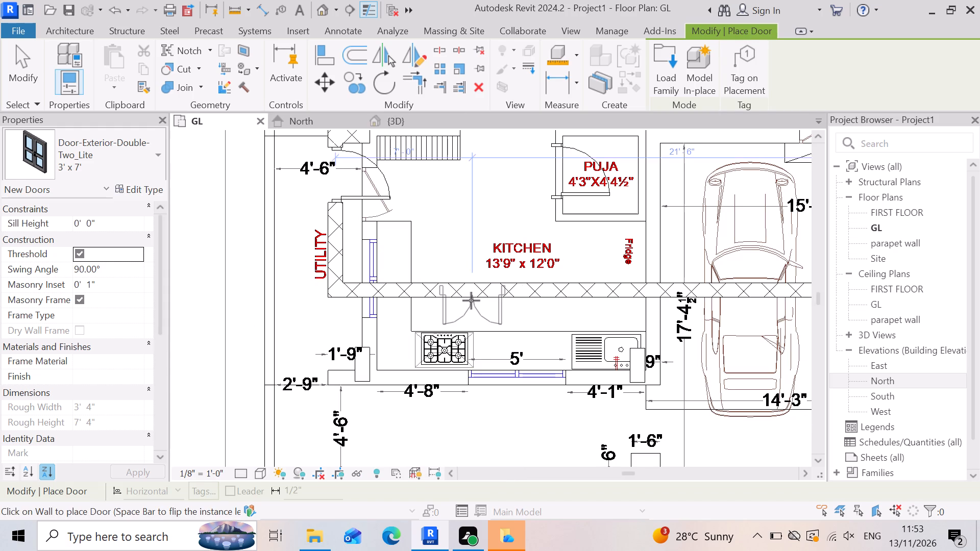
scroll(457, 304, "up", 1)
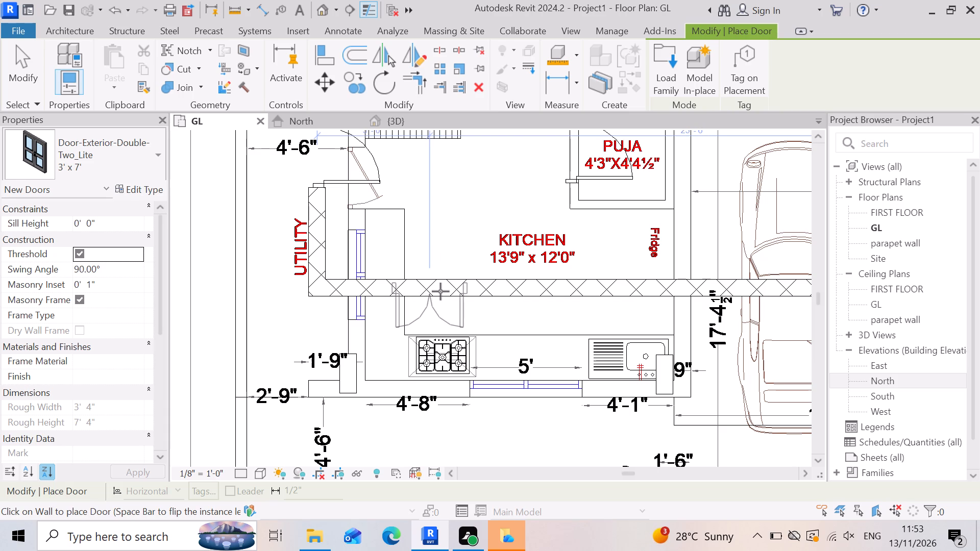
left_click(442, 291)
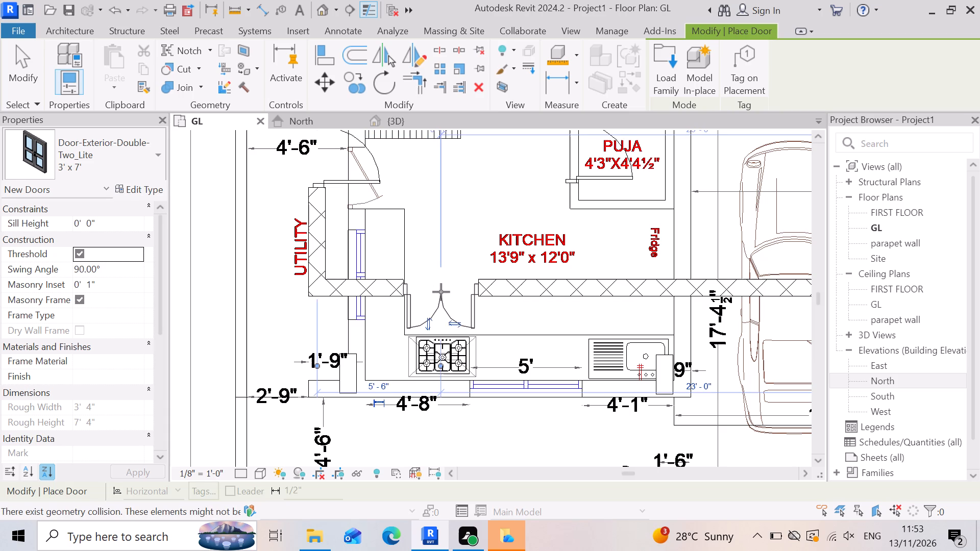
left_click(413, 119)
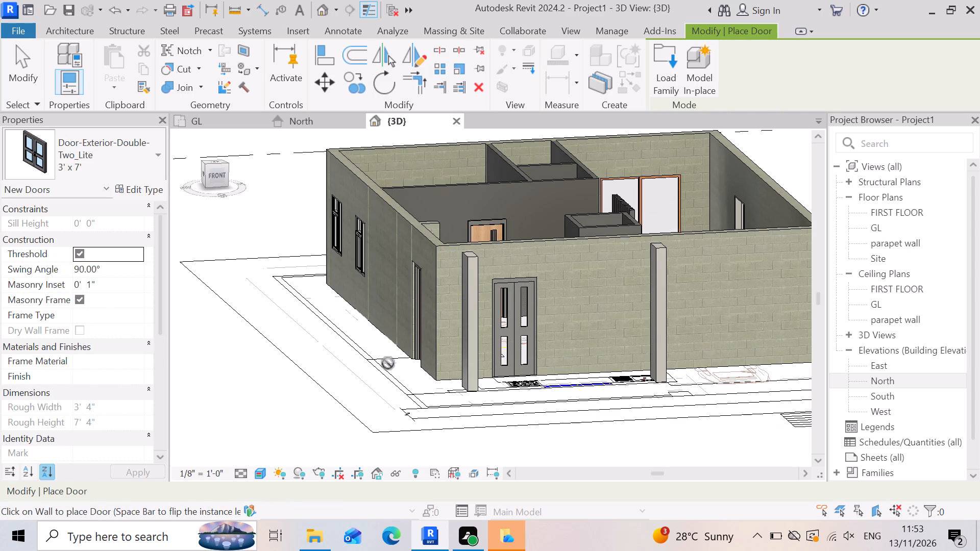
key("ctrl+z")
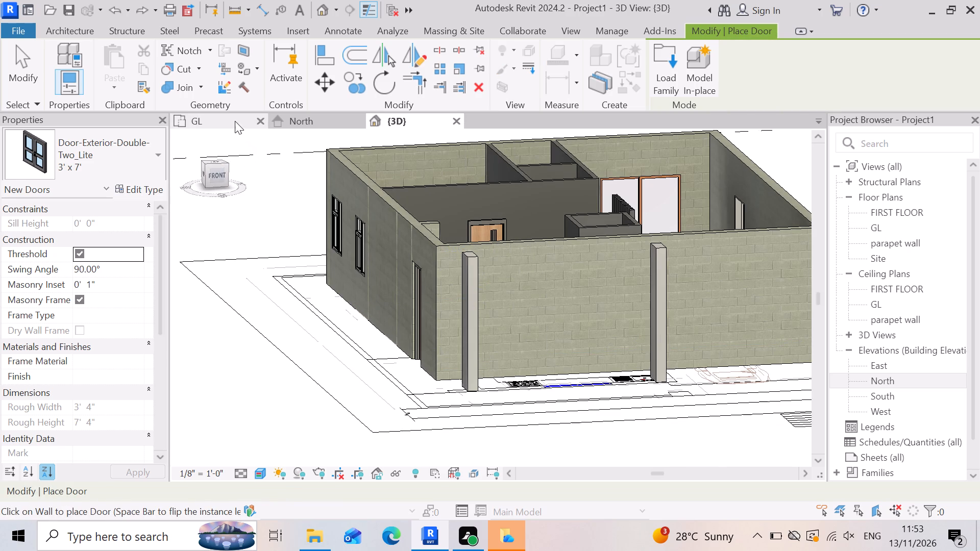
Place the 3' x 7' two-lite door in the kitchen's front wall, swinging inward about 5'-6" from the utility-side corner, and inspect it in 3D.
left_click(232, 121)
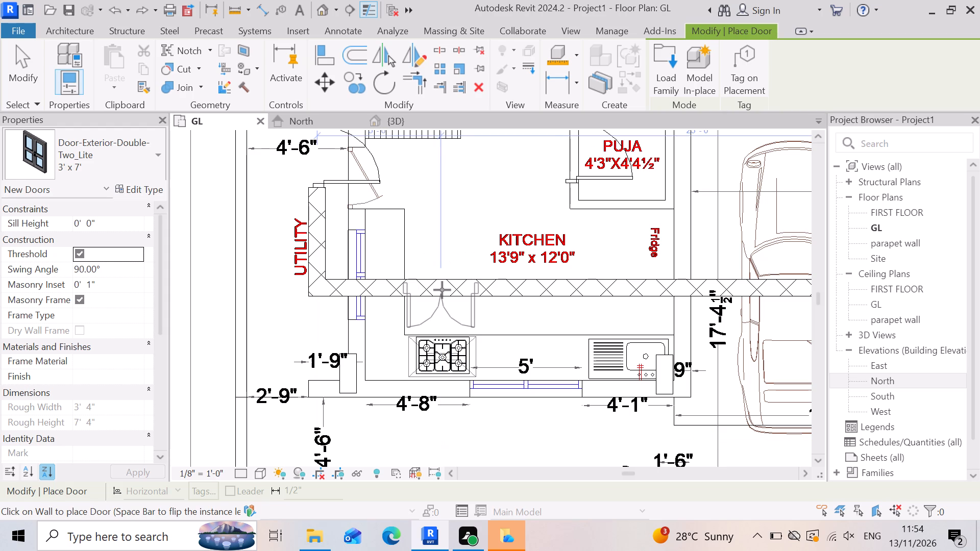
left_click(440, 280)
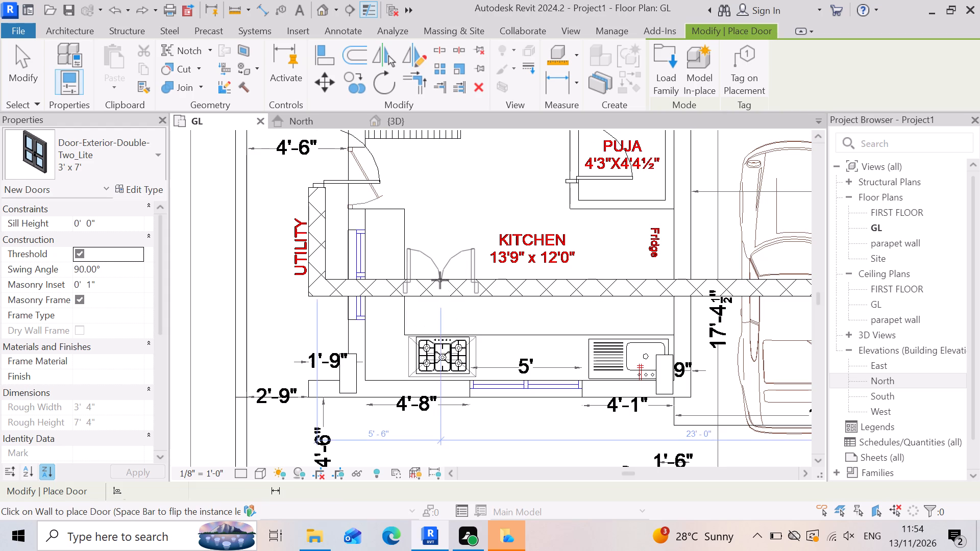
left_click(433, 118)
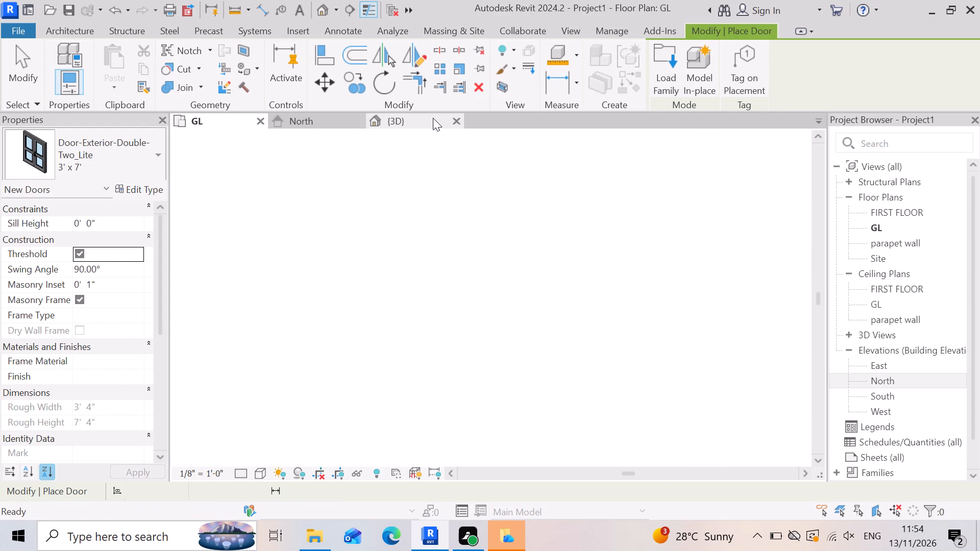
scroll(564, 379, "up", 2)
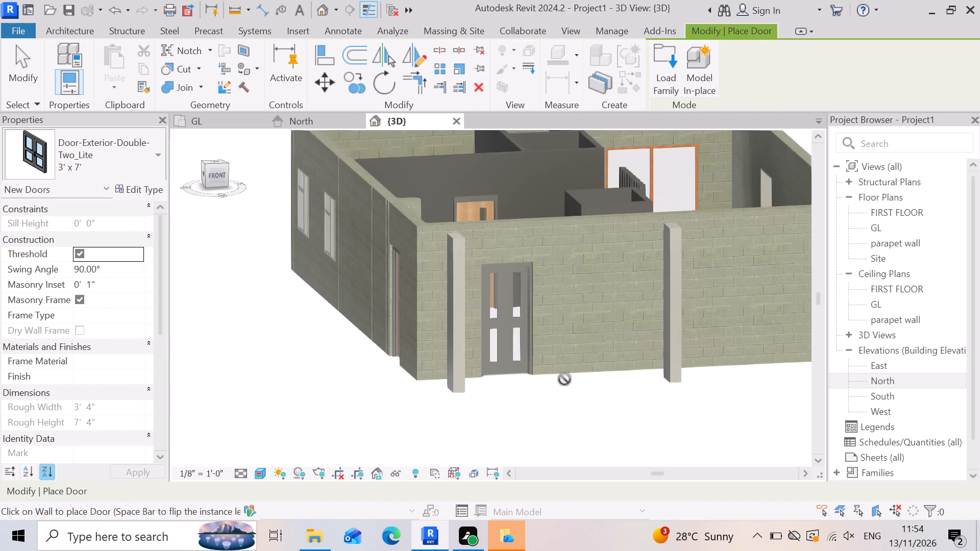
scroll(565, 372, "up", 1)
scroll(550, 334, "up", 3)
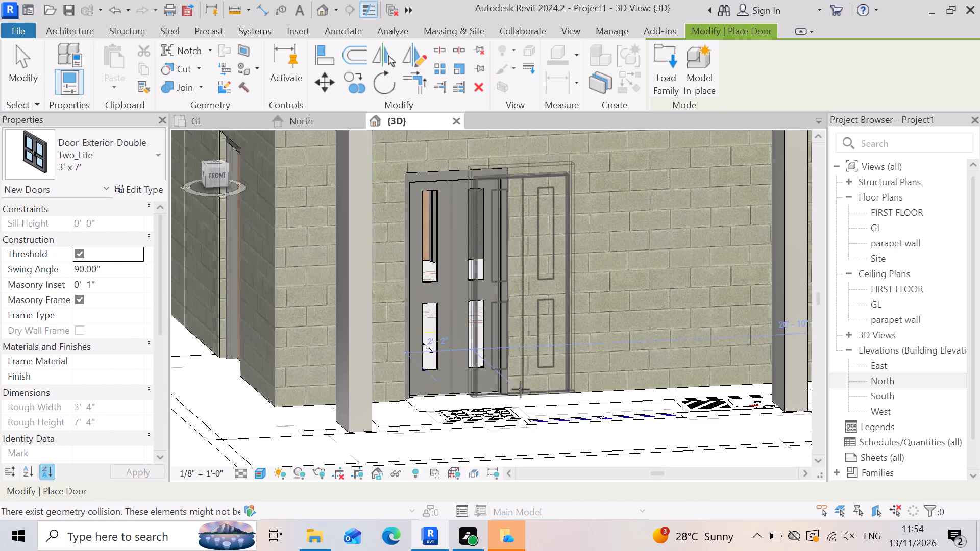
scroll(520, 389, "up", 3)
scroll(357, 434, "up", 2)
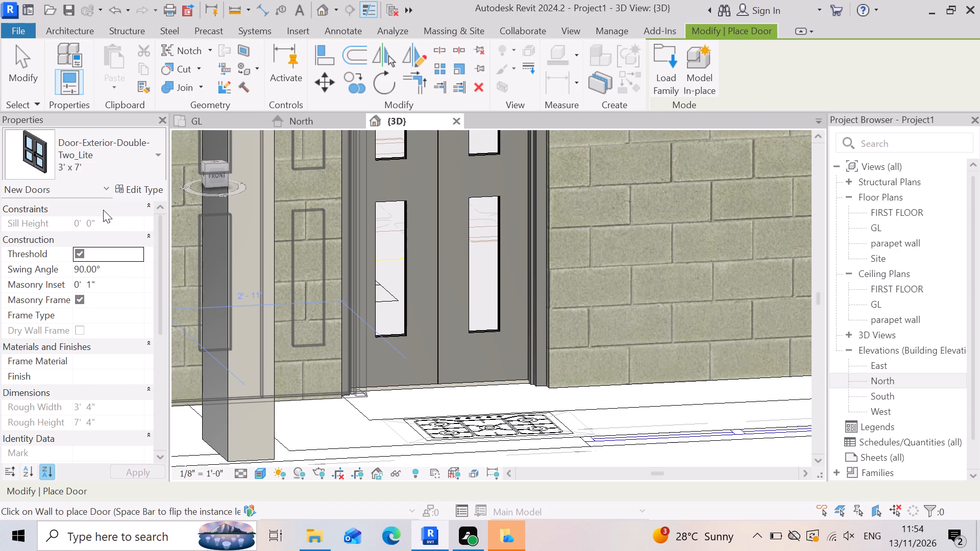
Set the width of the Door-Exterior-Double-Two_Lite 3' x 7' type to 6'.
left_click(141, 194)
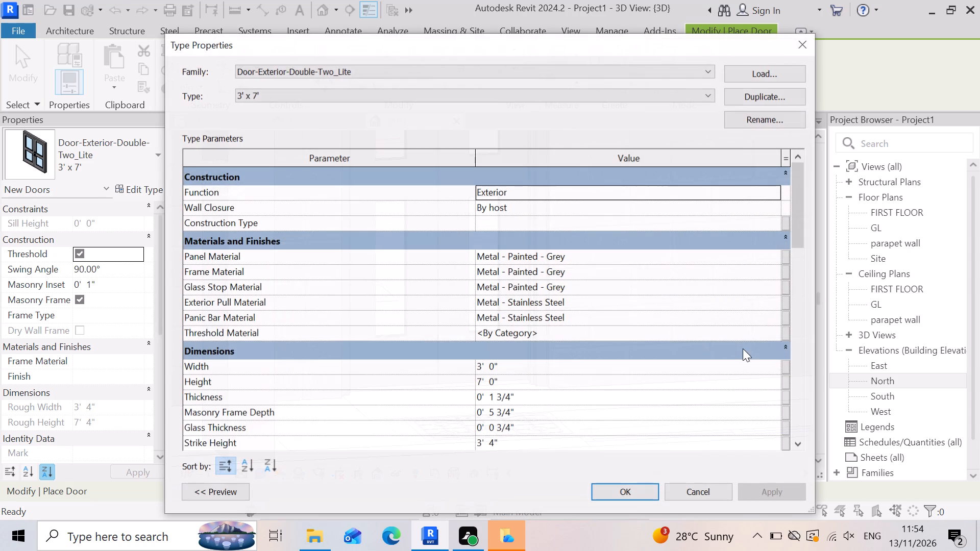
left_click(541, 369)
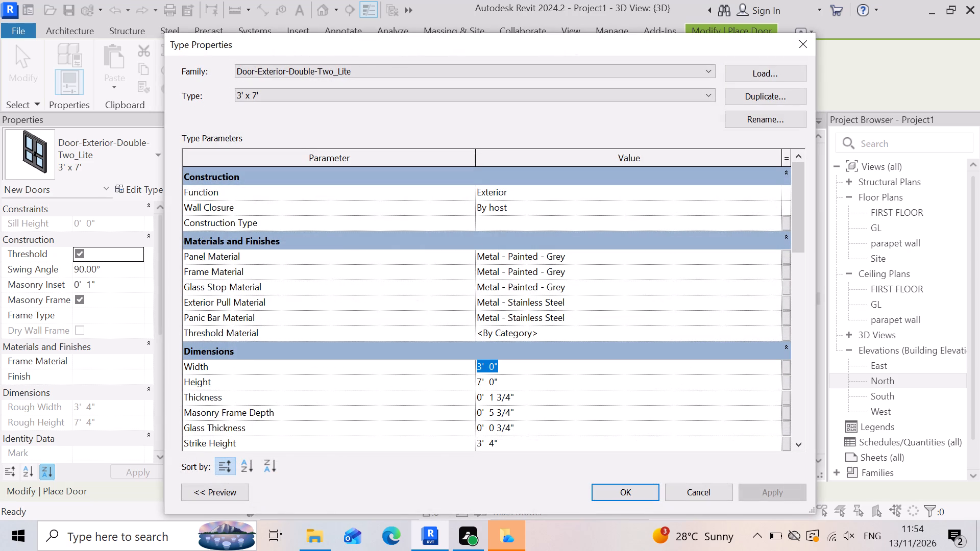
key("6")
key("apostrophe")
key("Return")
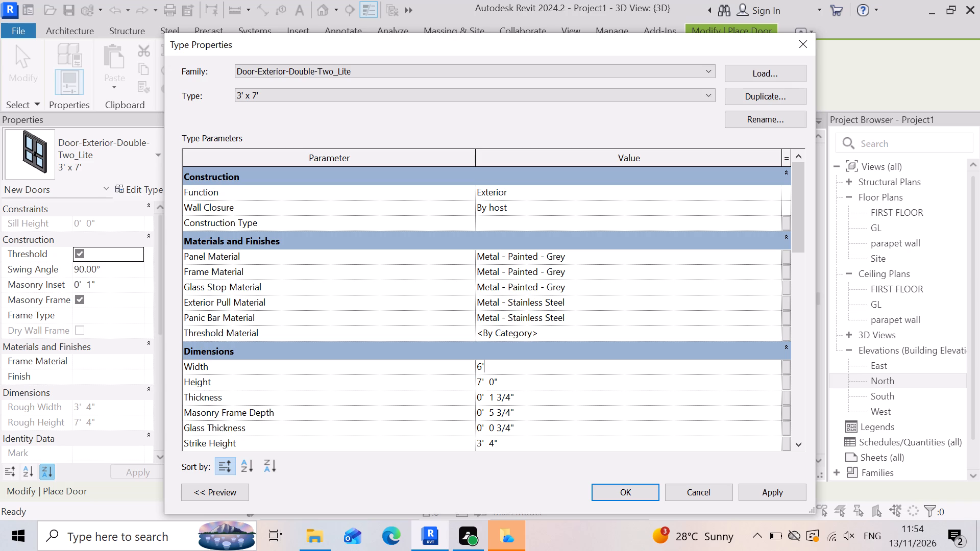
Duplicate the two-lite 3' x 7' door type under the name 6'x 7' 2 and apply it for placement.
left_click(755, 93)
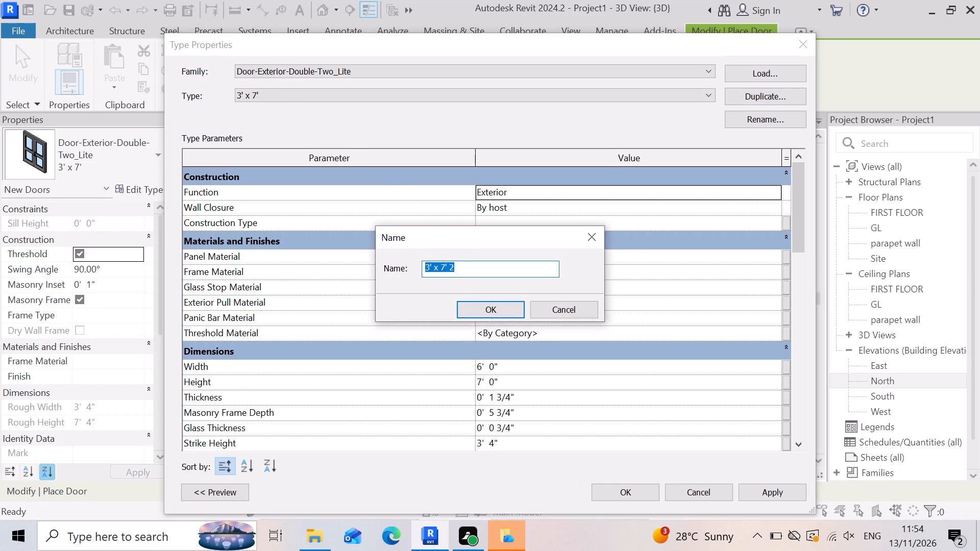
left_click(434, 269)
key("BackSpace")
key("BackSpace")
key("BackSpace")
key("6")
key("apostrophe")
key("Return")
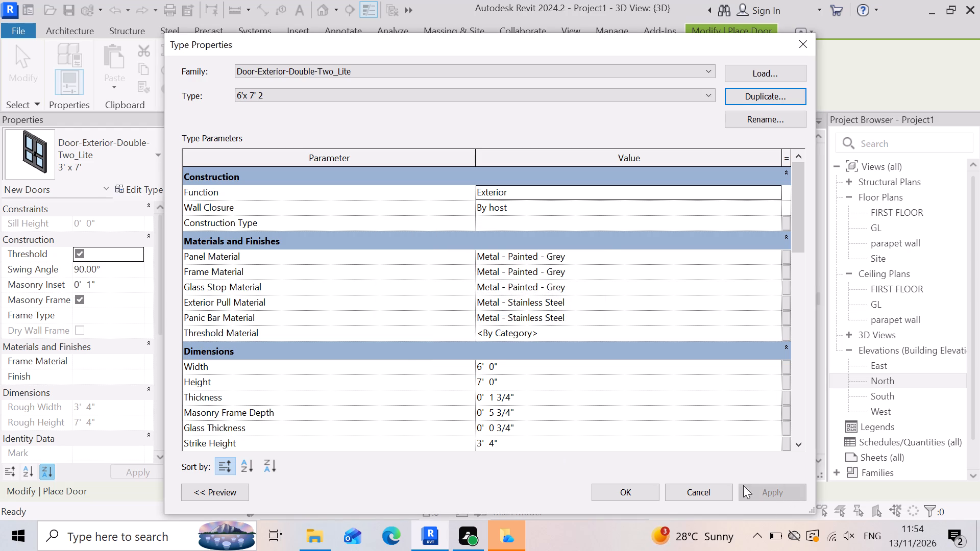
left_click(641, 486)
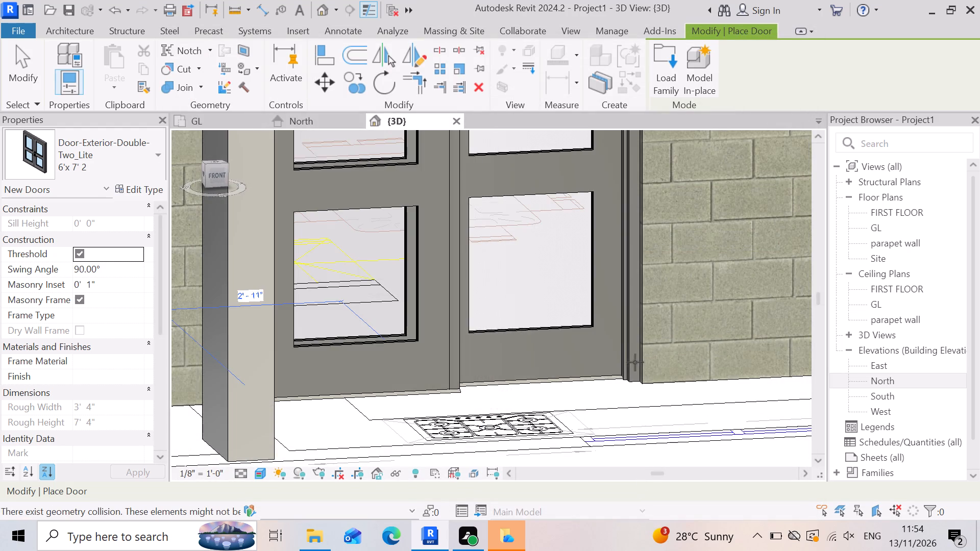
Restart door placement and load the Door-Exterior-Double family from the Commercial doors library with its 72" x 84" type.
scroll(639, 372, "down", 7)
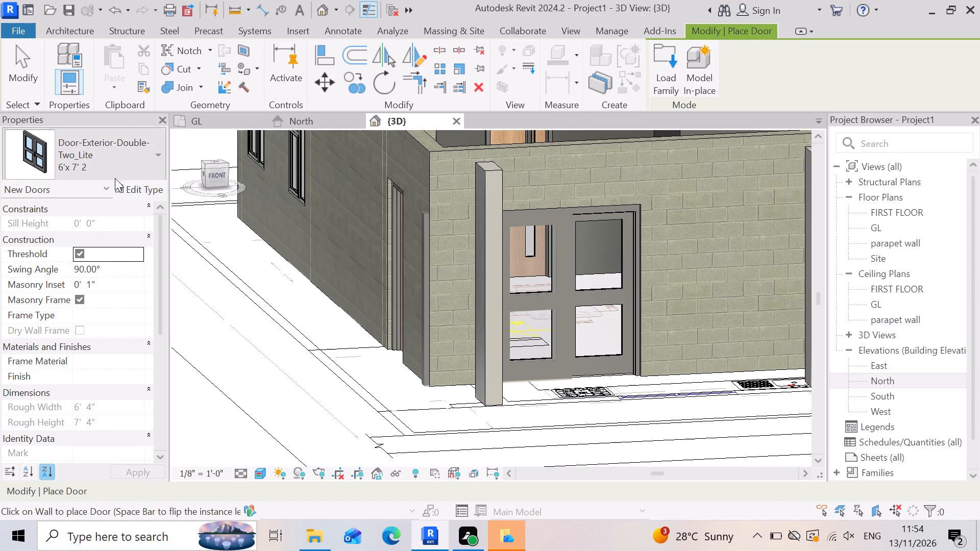
left_click(69, 35)
double_click(84, 55)
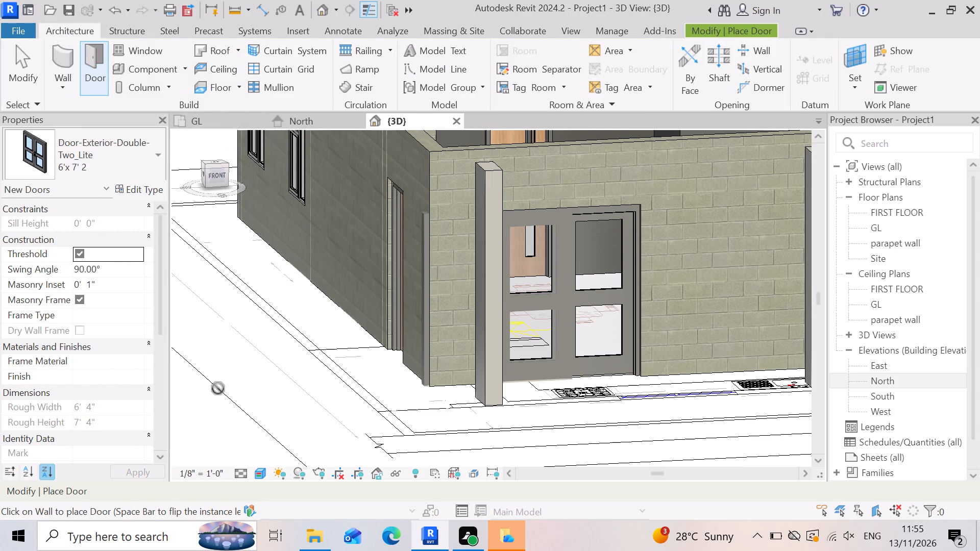
key("Escape")
key("Escape")
double_click(91, 53)
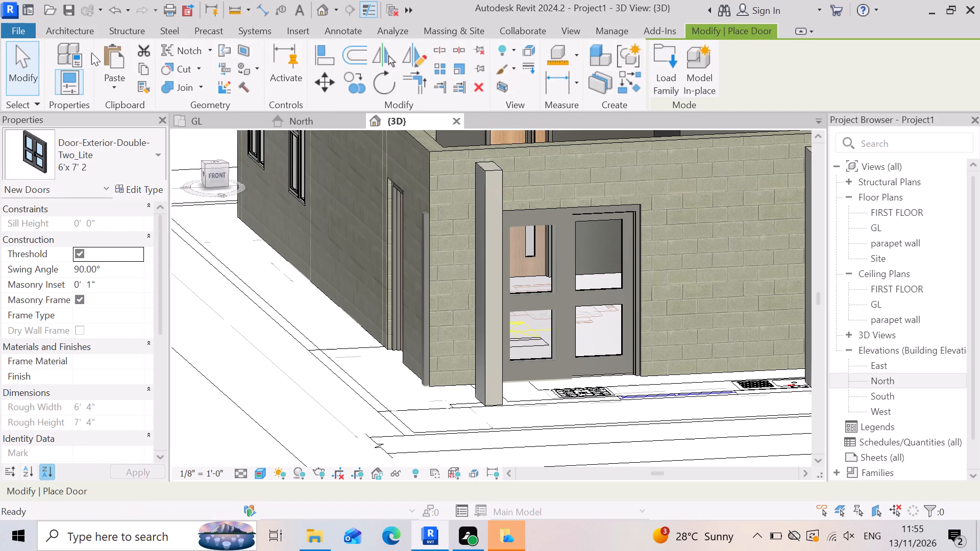
left_click(666, 61)
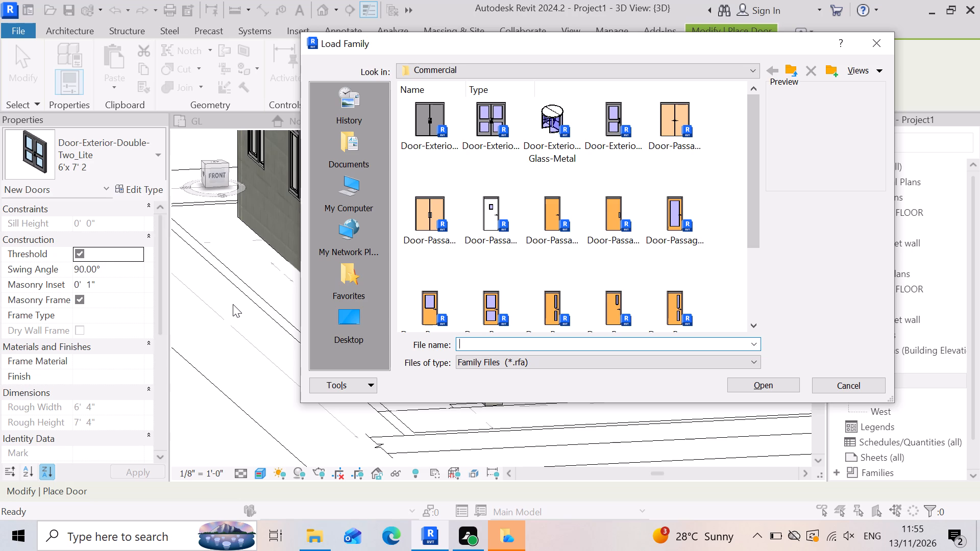
left_click(433, 130)
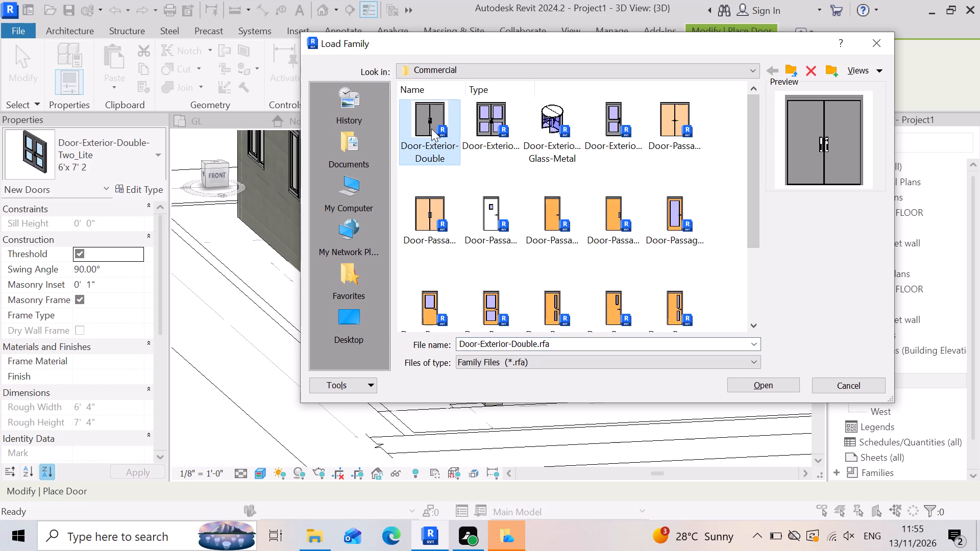
left_click(768, 385)
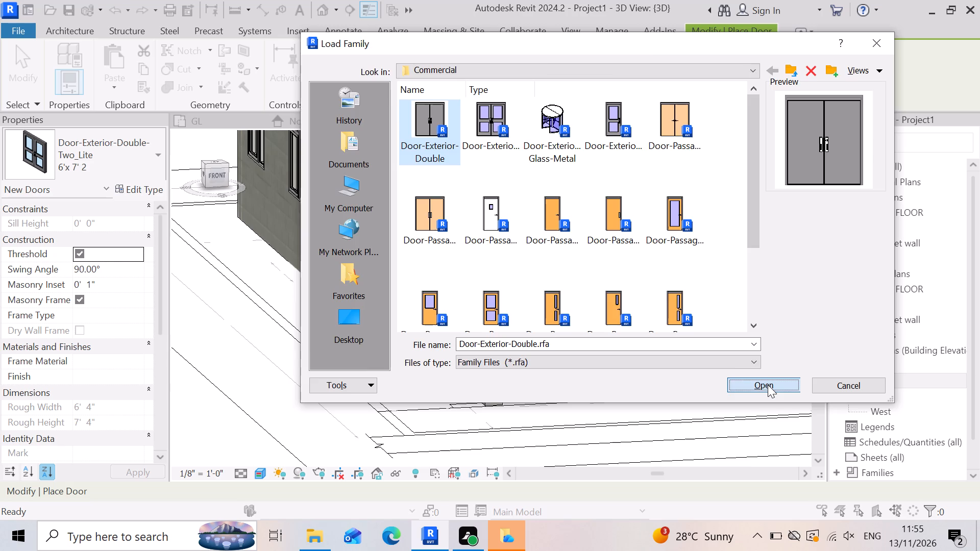
left_click(529, 279)
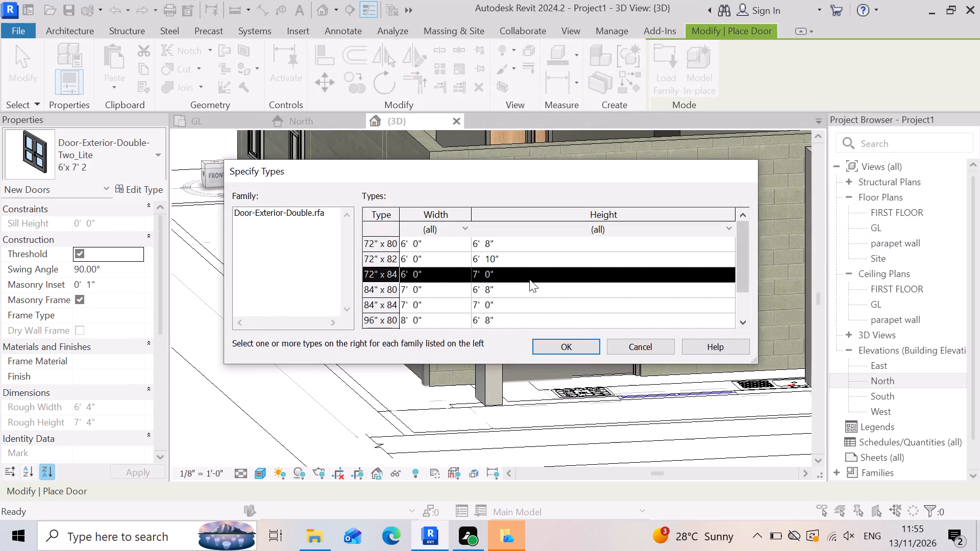
left_click(559, 347)
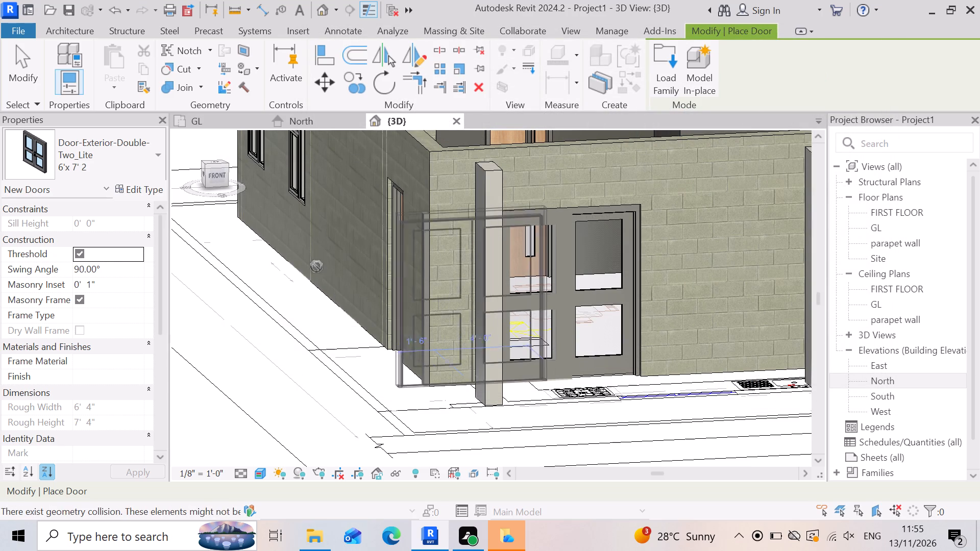
Load the Door-Exterior-Double family again, choosing the type 8' wide and 6' 8" high.
left_click(659, 55)
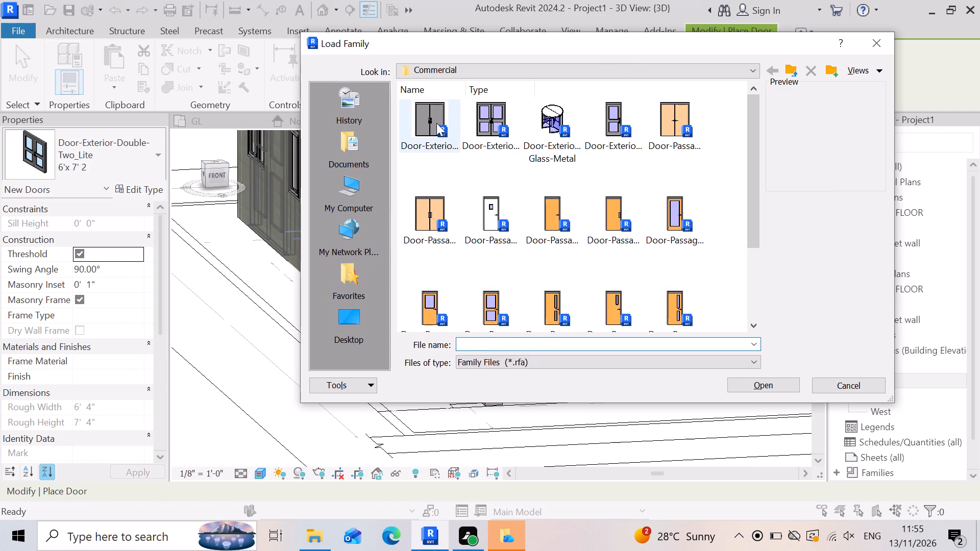
double_click(436, 123)
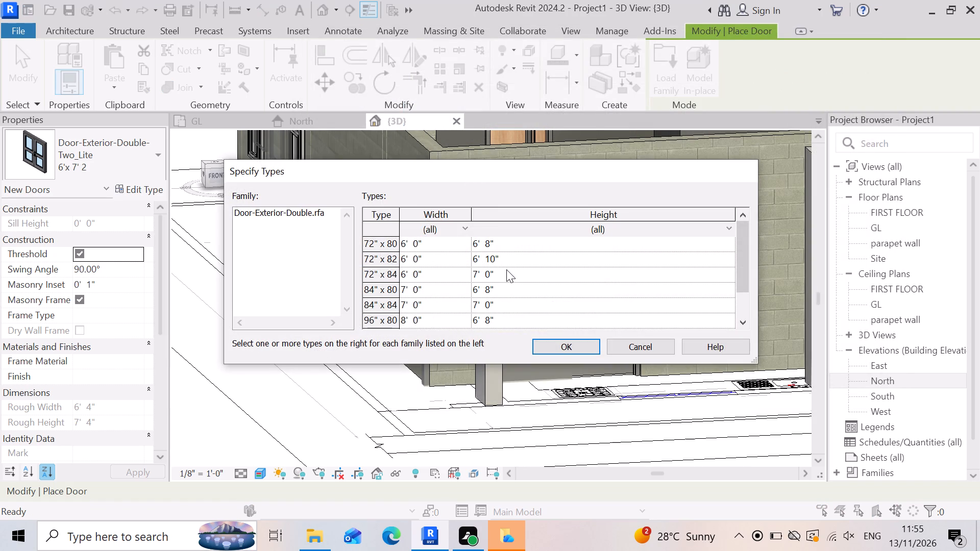
left_click(510, 273)
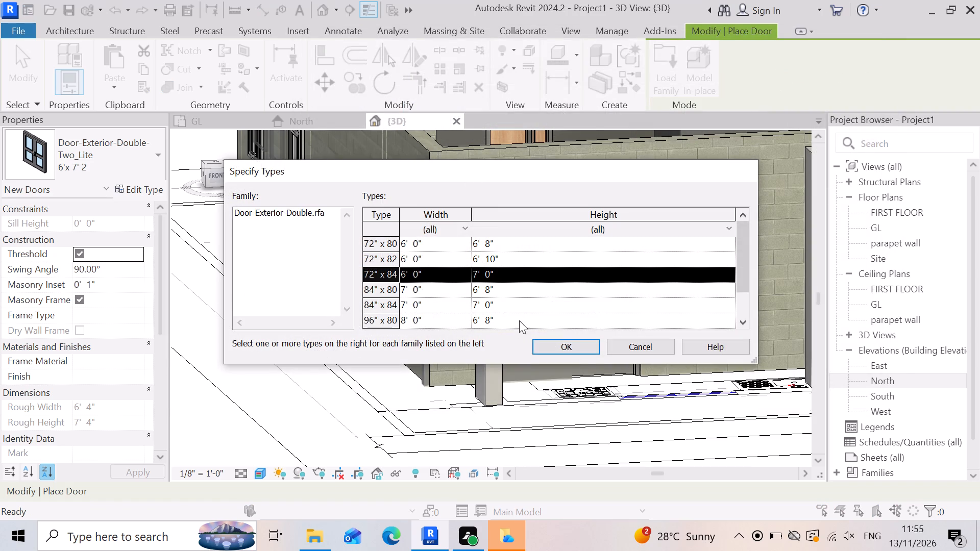
left_click(502, 319)
left_click(570, 349)
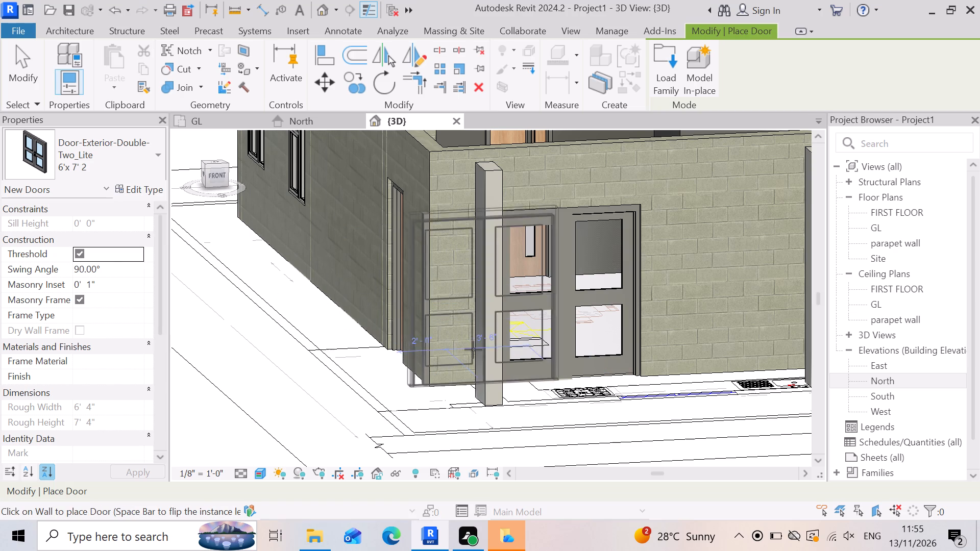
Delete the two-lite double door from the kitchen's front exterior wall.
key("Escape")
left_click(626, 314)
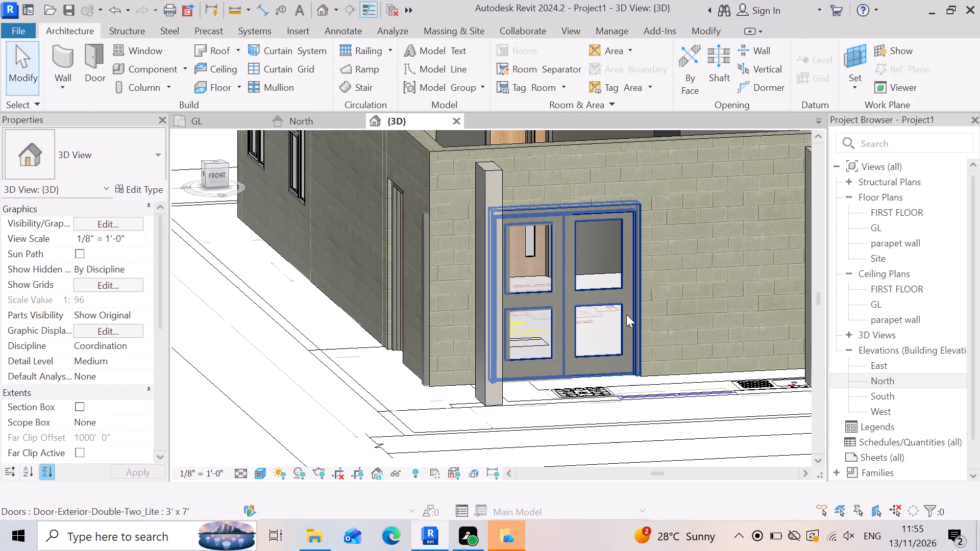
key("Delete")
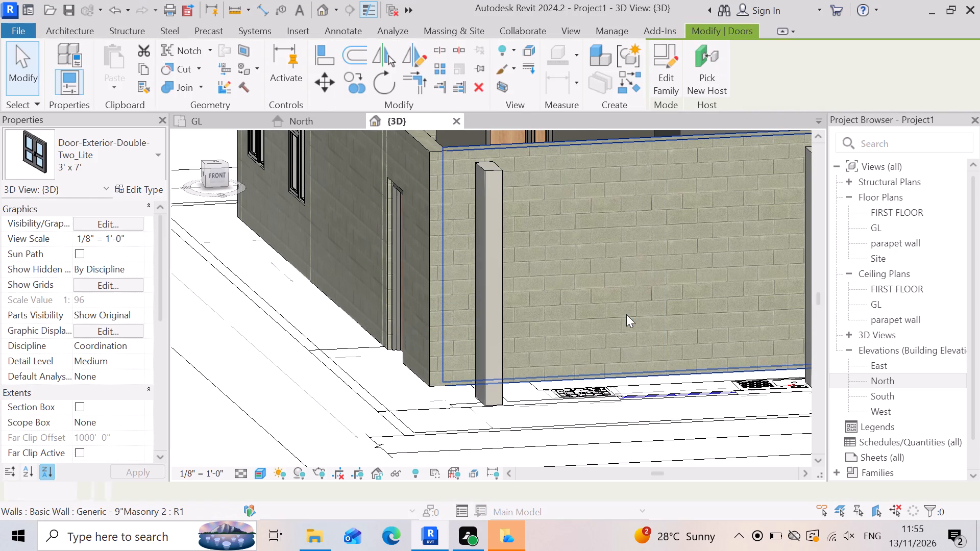
Restart door placement and load the Door-Exterior-Double family from the Commercial library with its type 7' wide and 6' 8" high.
key("Escape")
key("Escape")
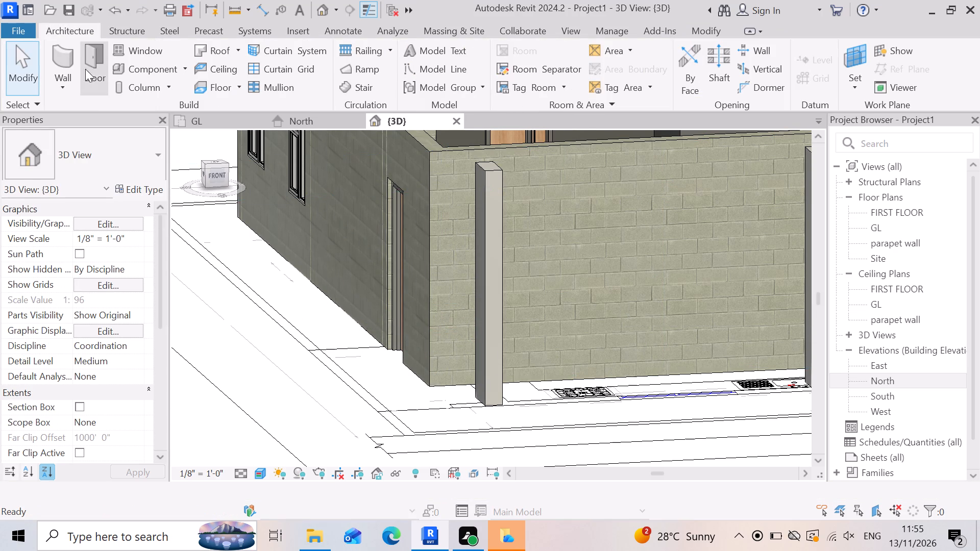
double_click(94, 66)
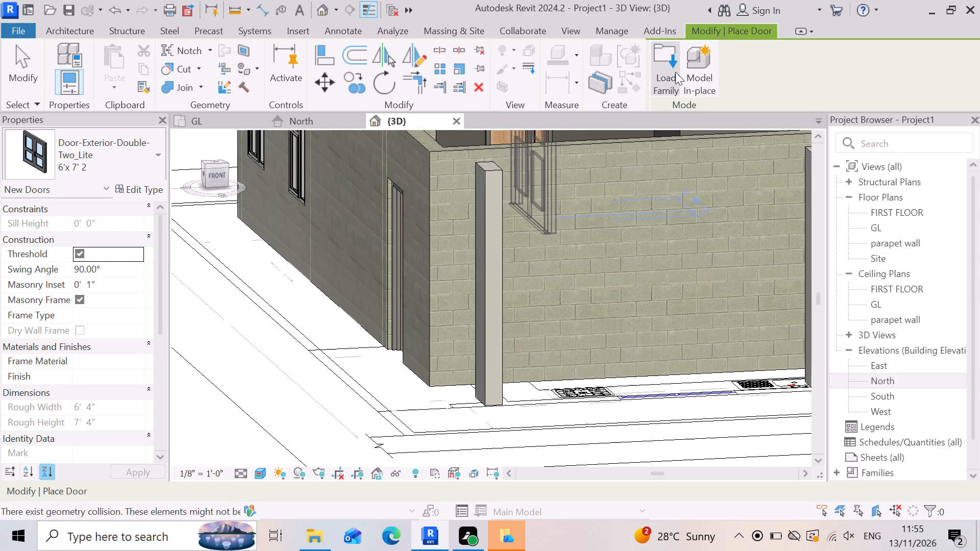
double_click(668, 67)
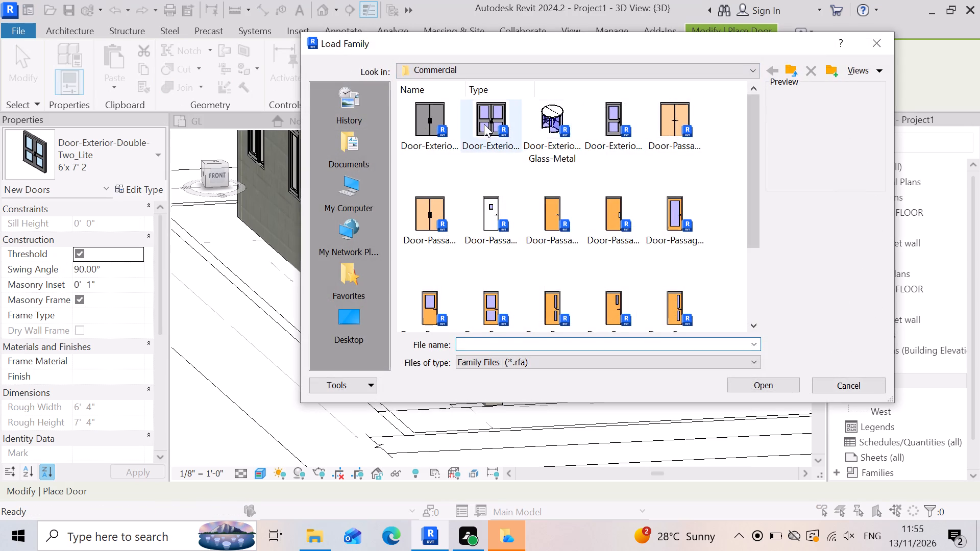
double_click(424, 121)
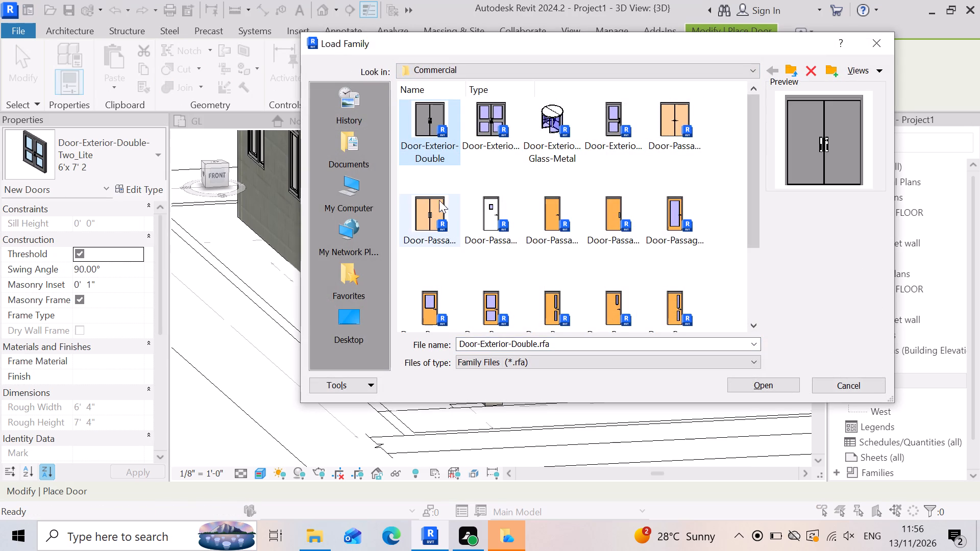
left_click(750, 390)
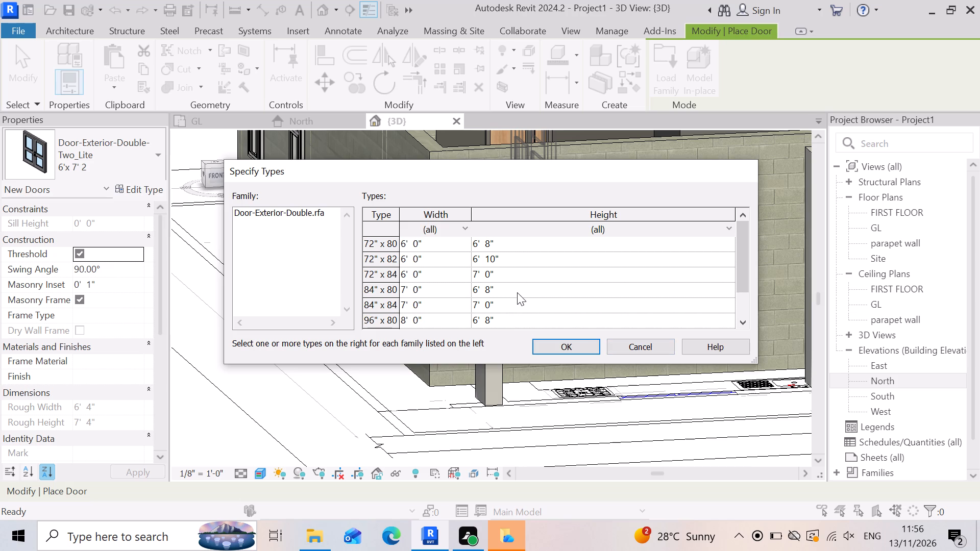
left_click(517, 292)
left_click(556, 343)
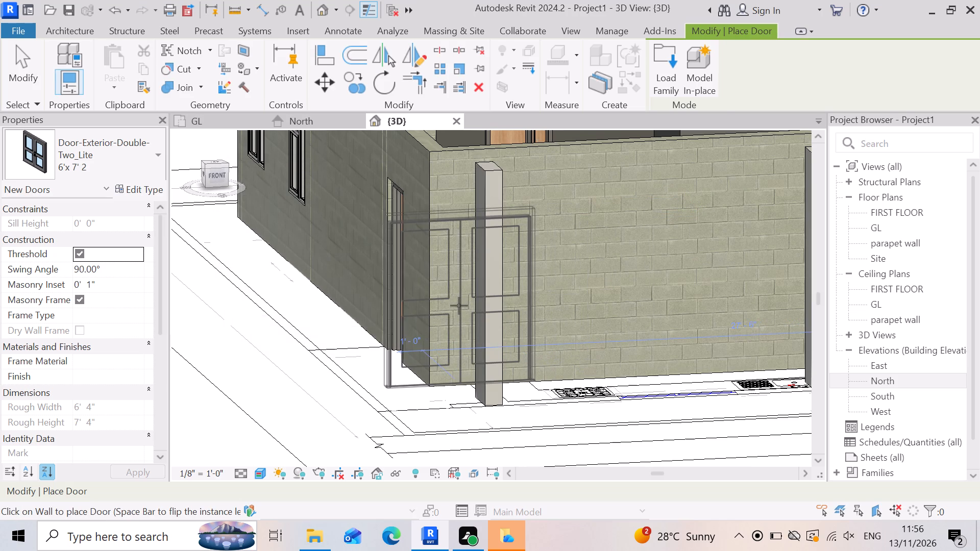
key("Escape")
key("Escape")
key("Escape")
key("Escape")
Restart door placement and load the Door-Passage-Double-Flush family from the Commercial library with its 72" x 84" type.
left_click(85, 48)
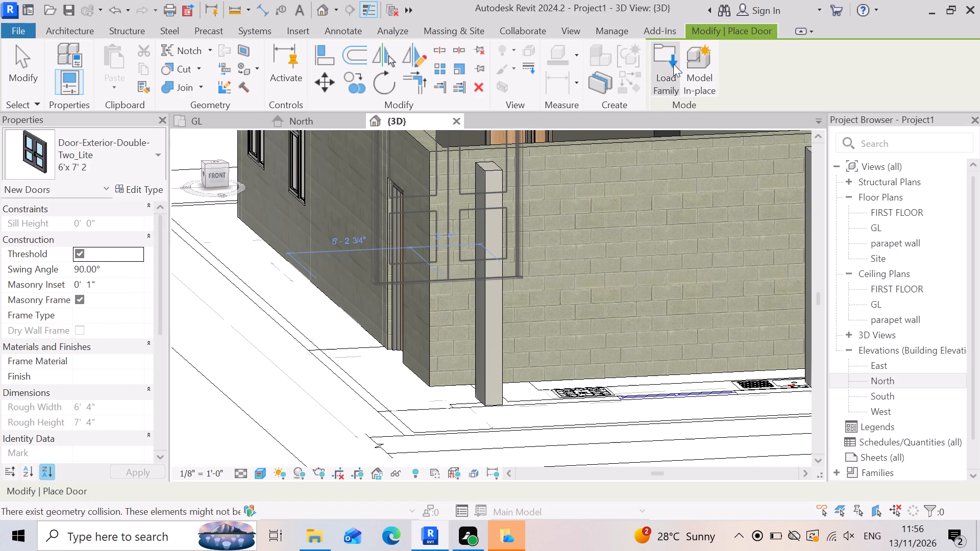
double_click(671, 61)
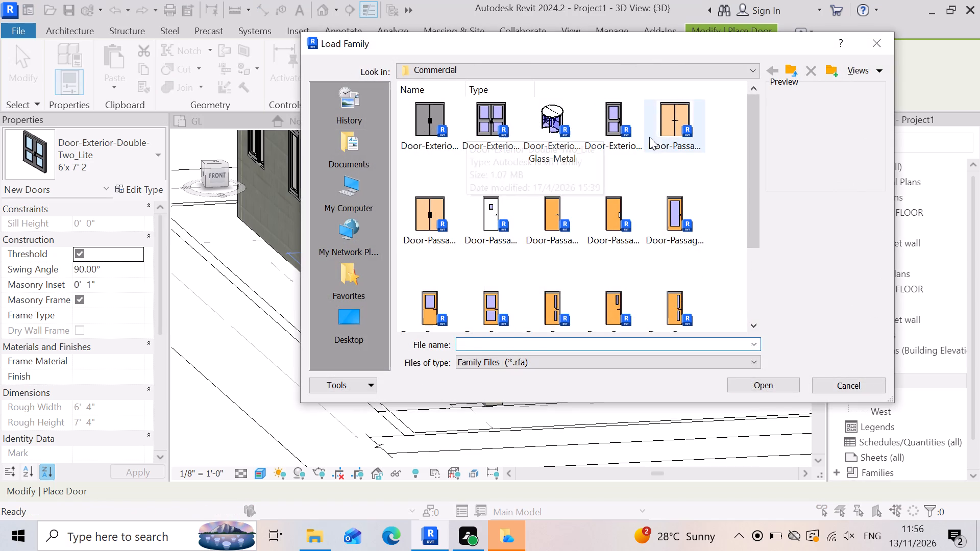
double_click(667, 128)
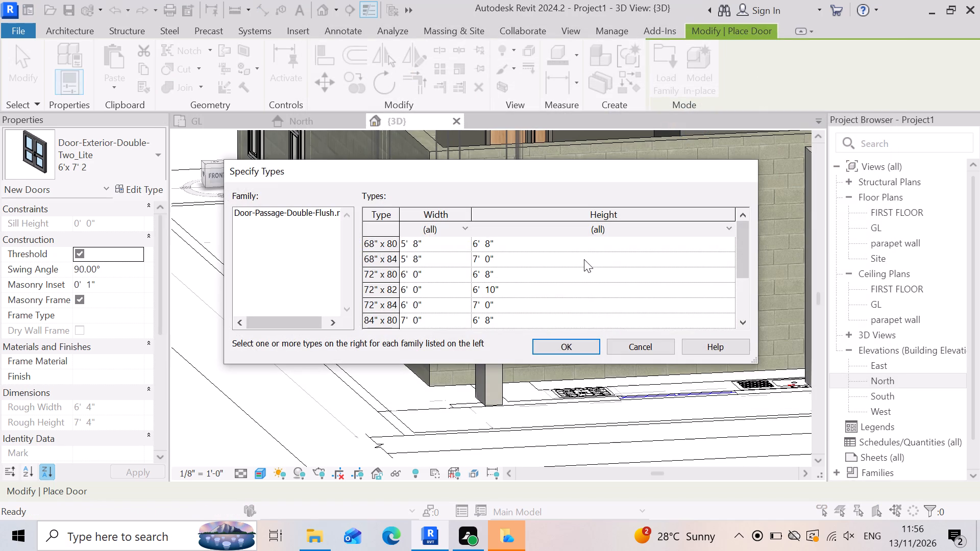
left_click(581, 259)
left_click(528, 289)
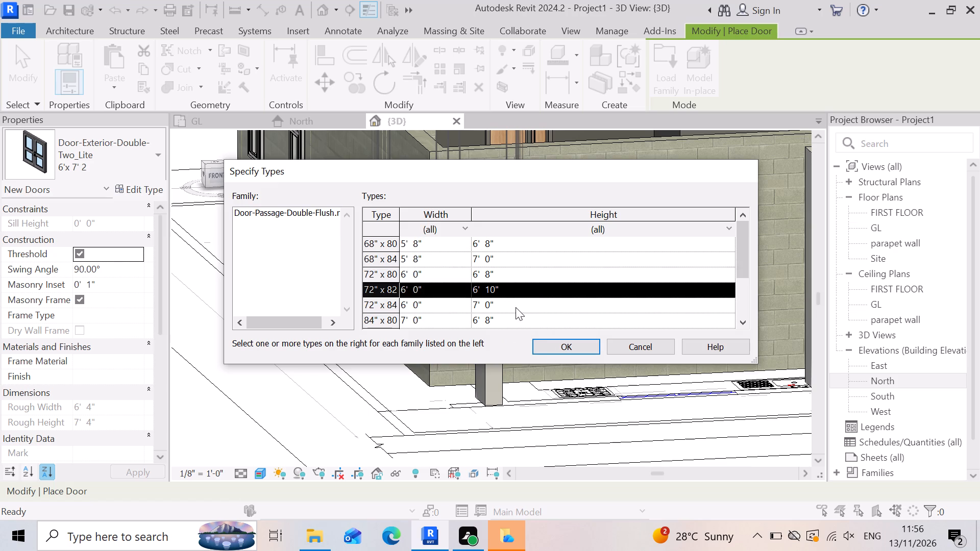
left_click(516, 307)
double_click(537, 341)
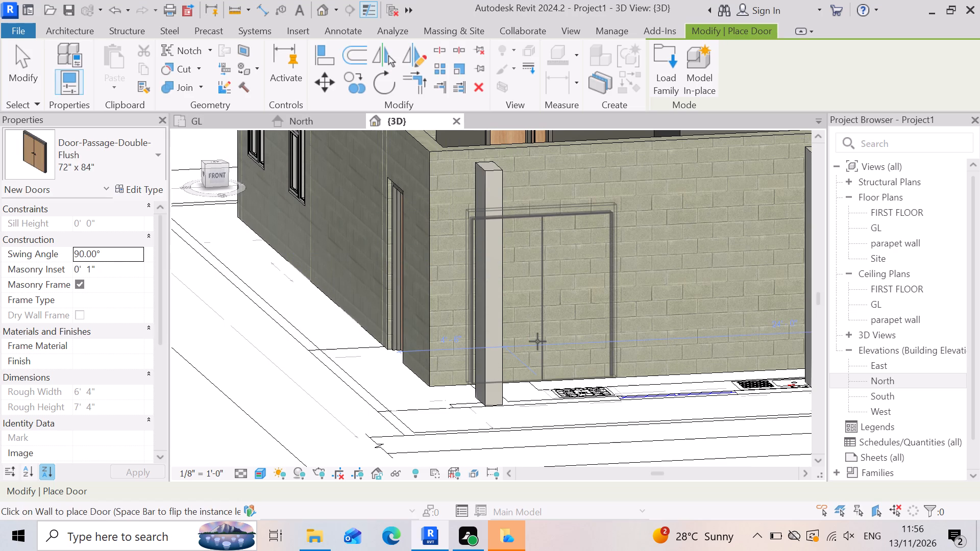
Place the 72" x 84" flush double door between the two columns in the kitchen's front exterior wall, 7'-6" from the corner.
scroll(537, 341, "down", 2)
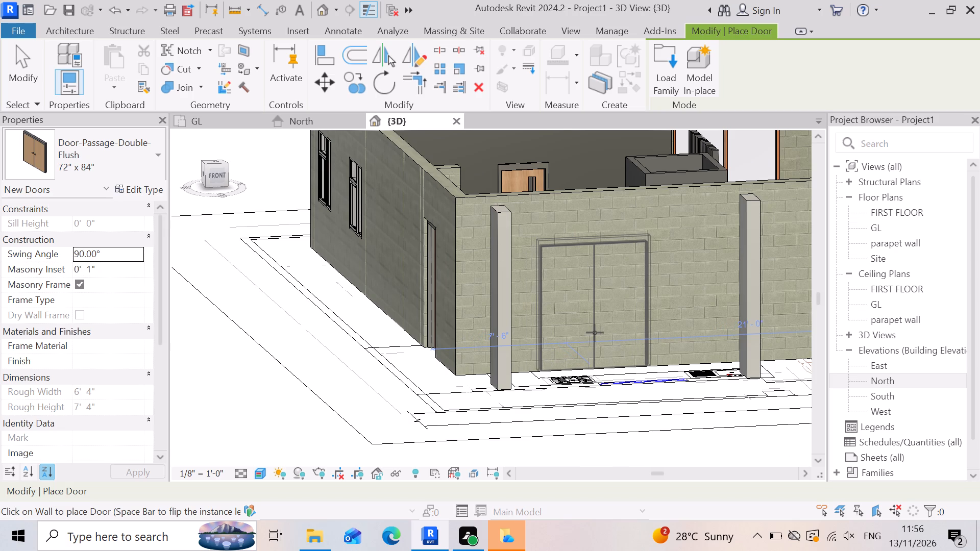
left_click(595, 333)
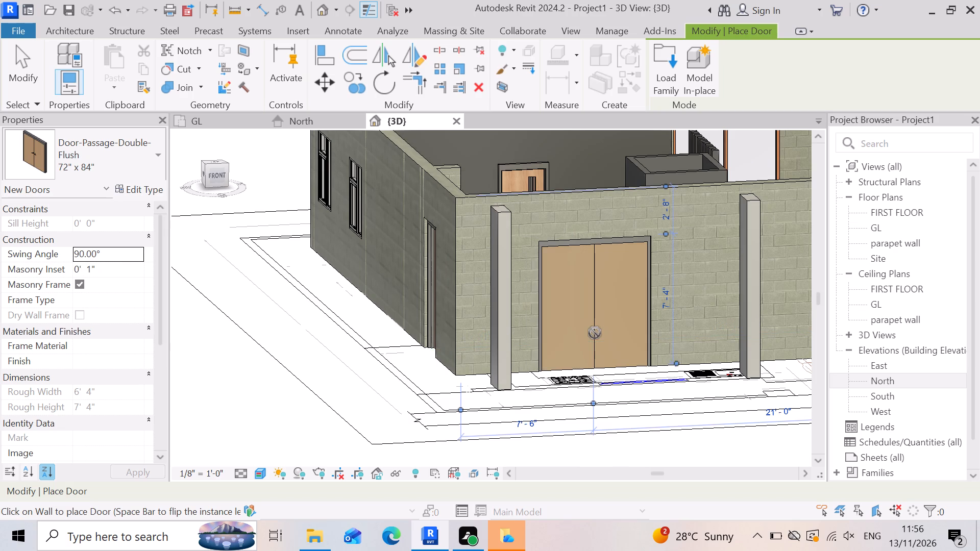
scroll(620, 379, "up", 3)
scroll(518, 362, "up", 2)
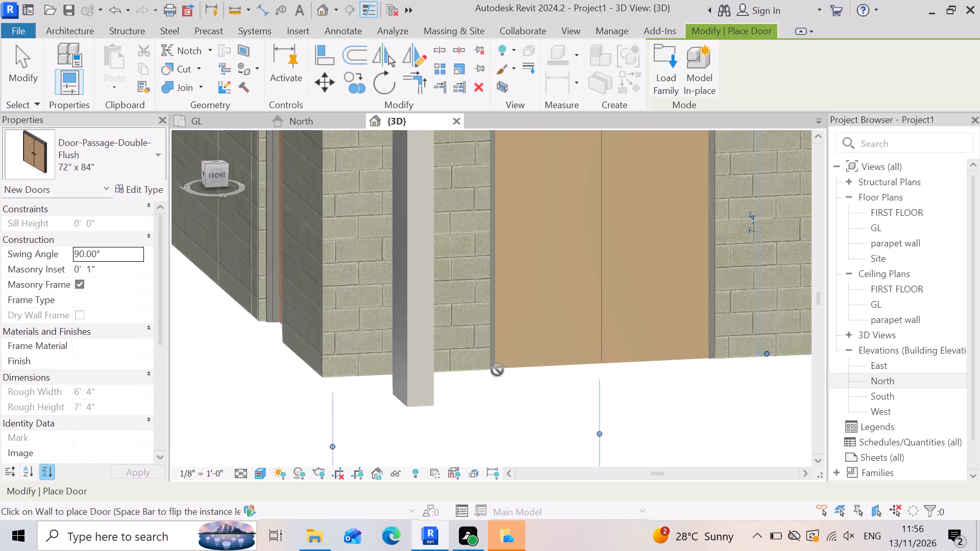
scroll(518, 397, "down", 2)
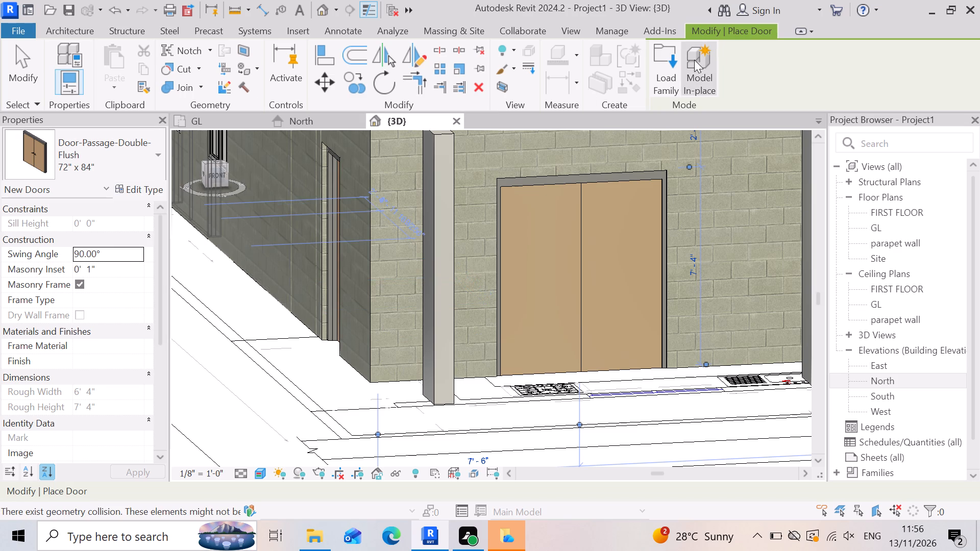
Load the Door-Exterior-Double family from the Commercial library, choosing the 84" x 84" type.
left_click(669, 60)
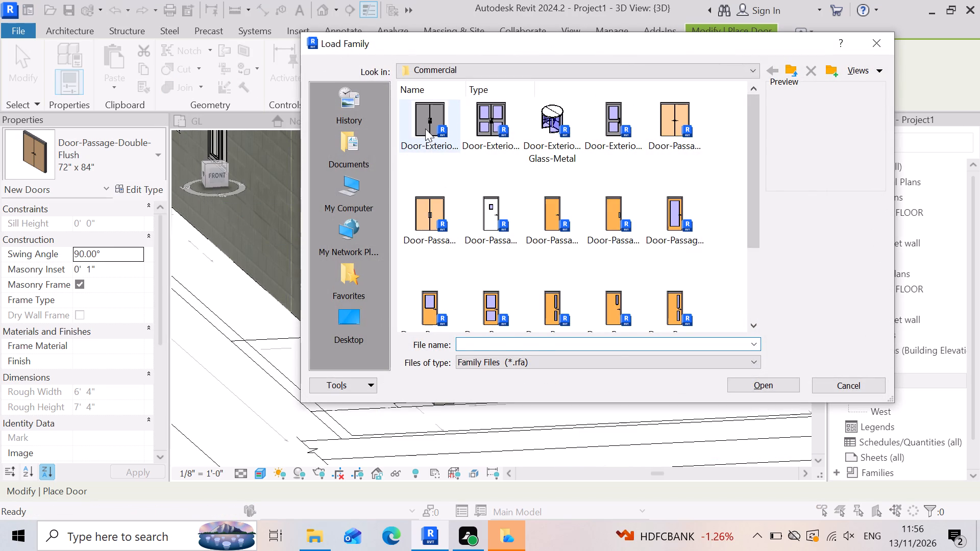
double_click(424, 127)
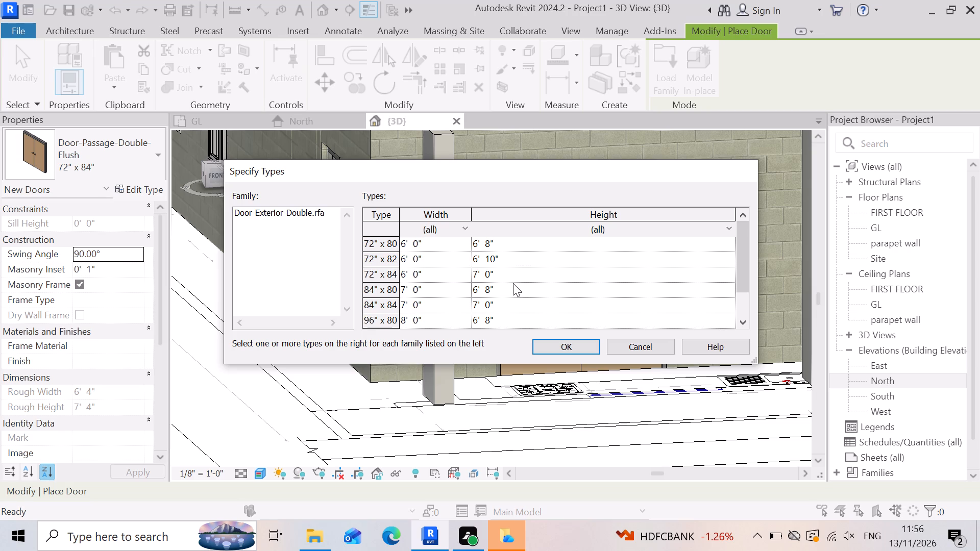
left_click(522, 291)
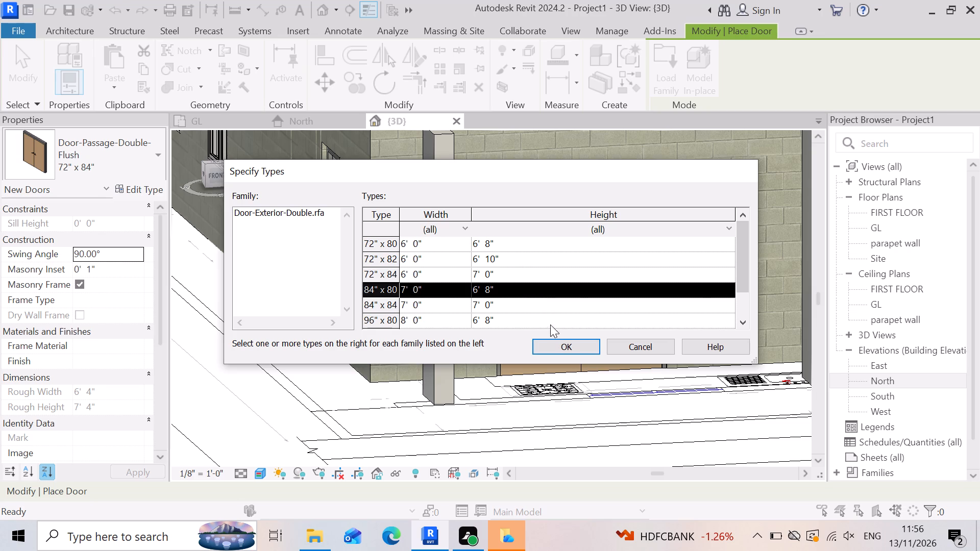
left_click(526, 307)
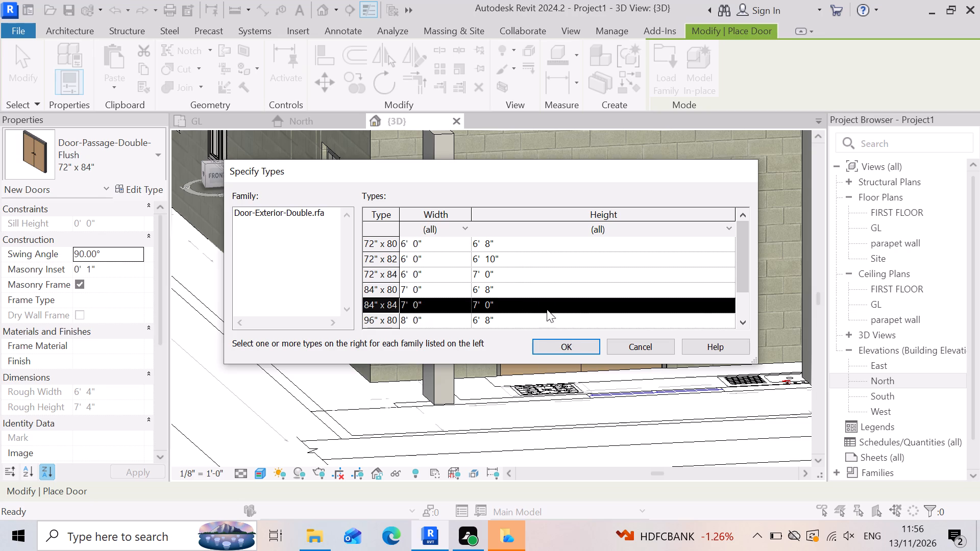
left_click(566, 341)
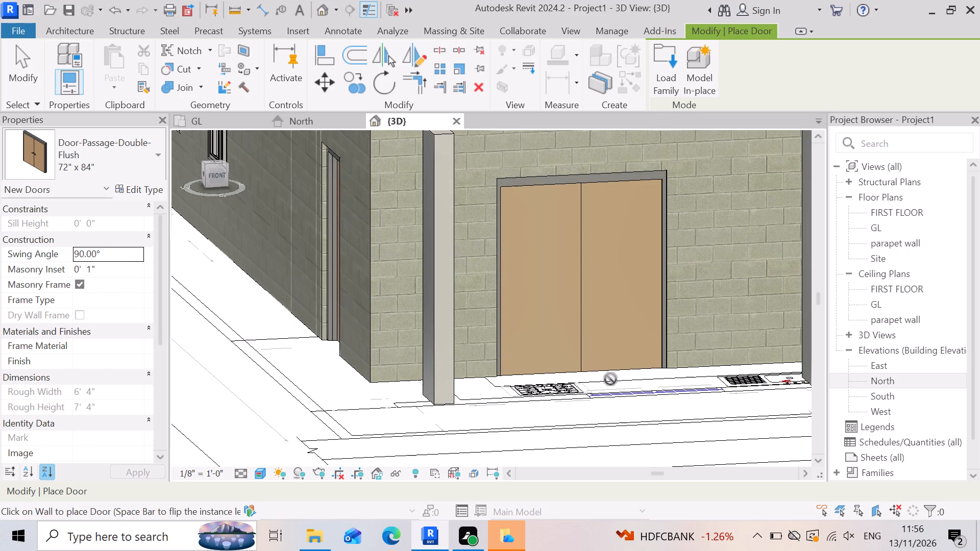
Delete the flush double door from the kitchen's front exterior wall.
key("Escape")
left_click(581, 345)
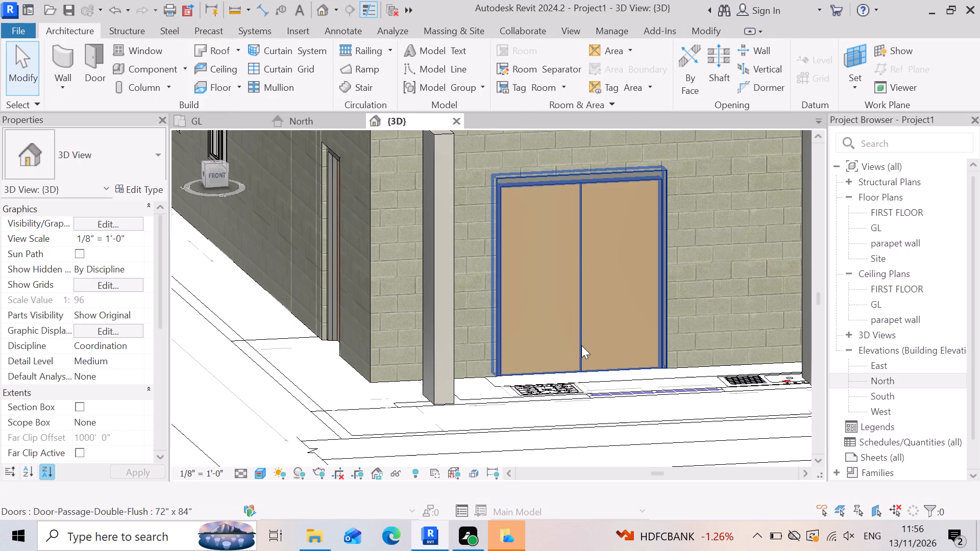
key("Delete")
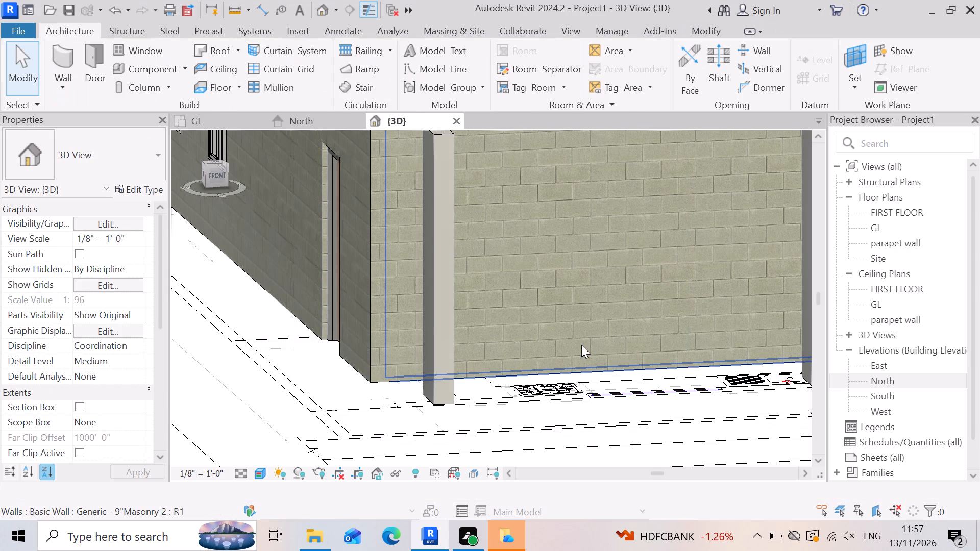
Restart door placement and load the Door-Exterior-Double family with the type 6' wide and 7' high.
left_click(91, 58)
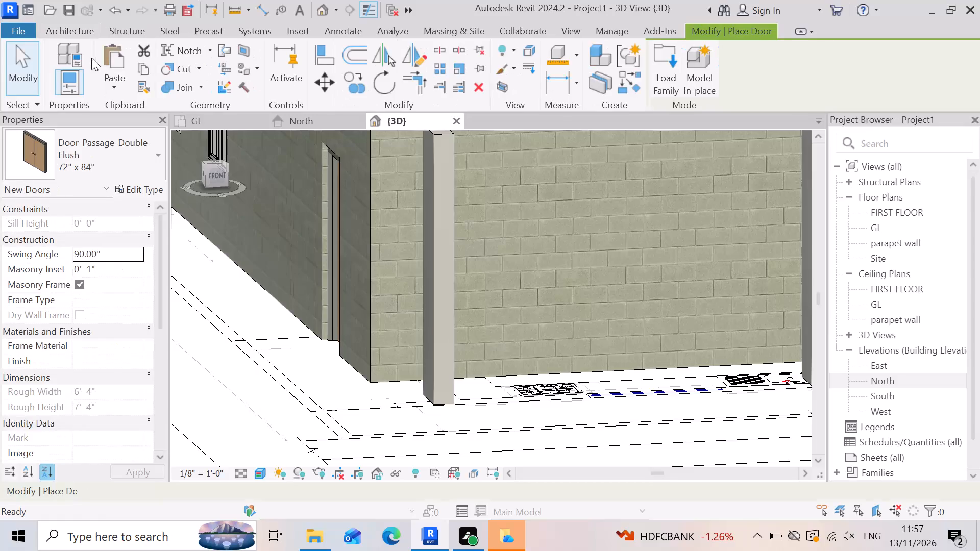
left_click(672, 55)
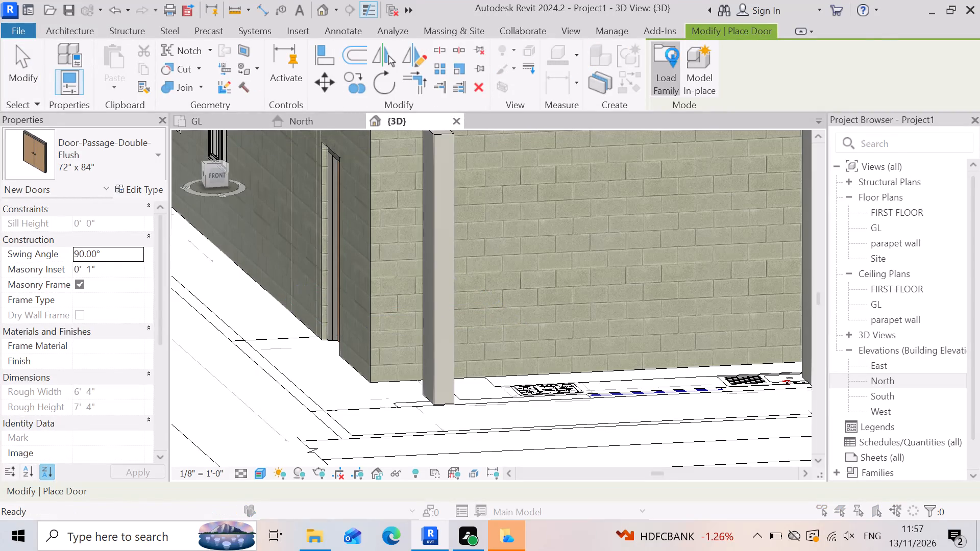
scroll(623, 229, "up", 2)
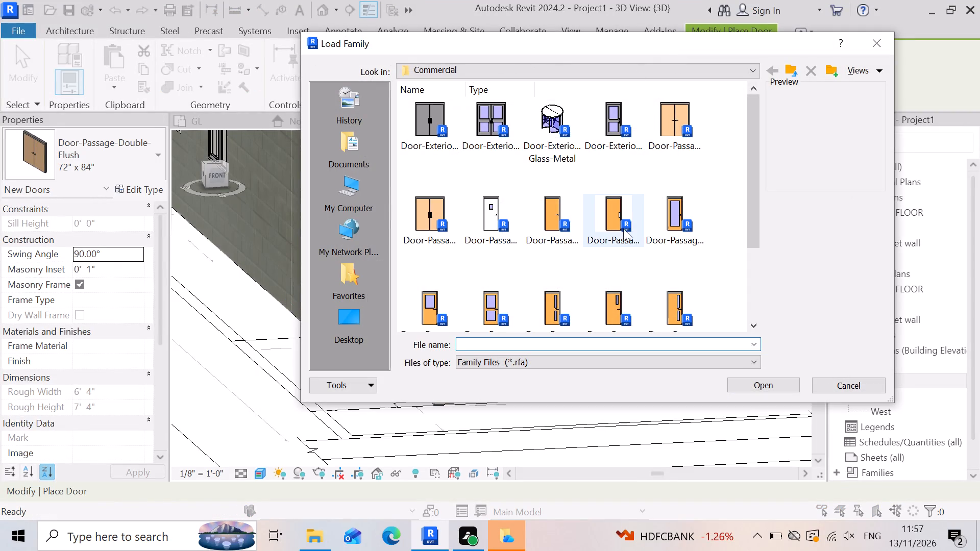
scroll(623, 229, "up", 3)
scroll(532, 216, "down", 3)
scroll(538, 213, "up", 2)
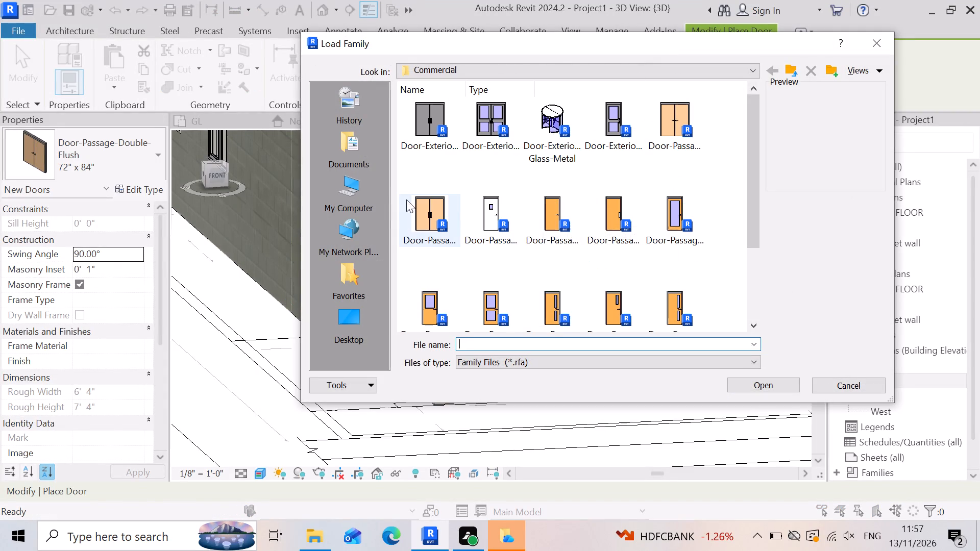
double_click(425, 127)
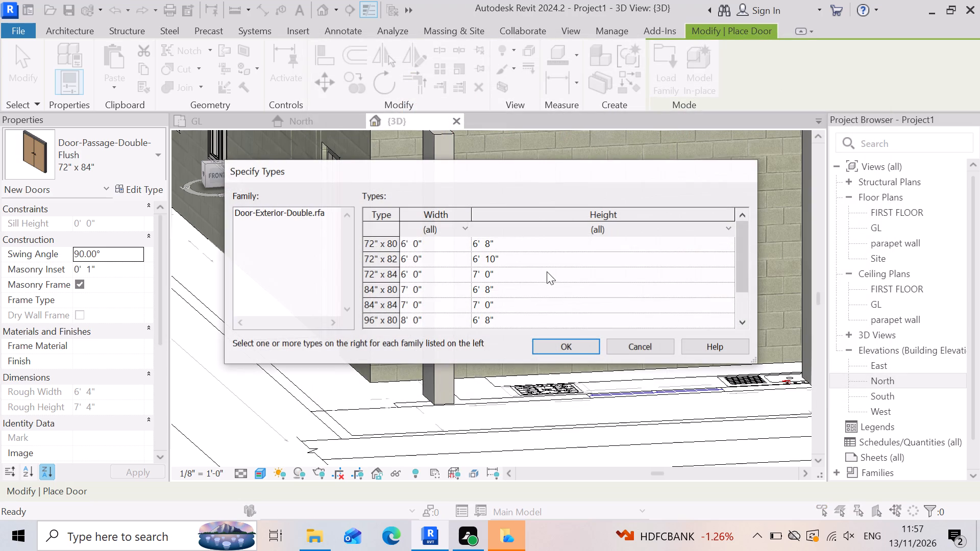
left_click(519, 275)
left_click(559, 348)
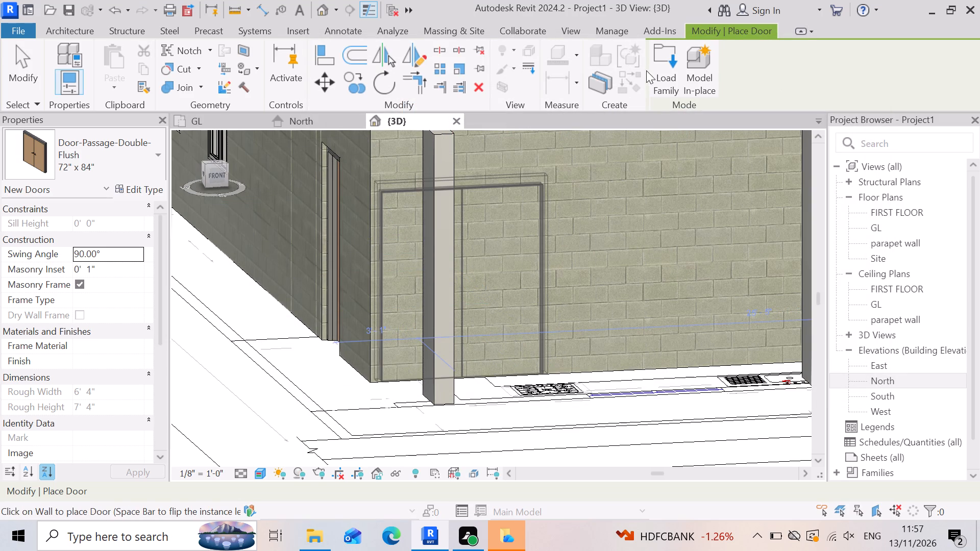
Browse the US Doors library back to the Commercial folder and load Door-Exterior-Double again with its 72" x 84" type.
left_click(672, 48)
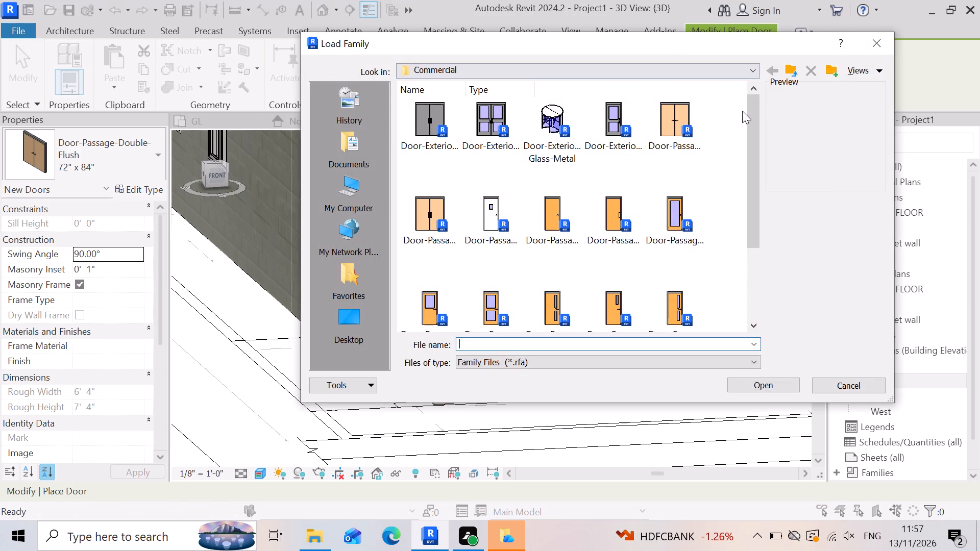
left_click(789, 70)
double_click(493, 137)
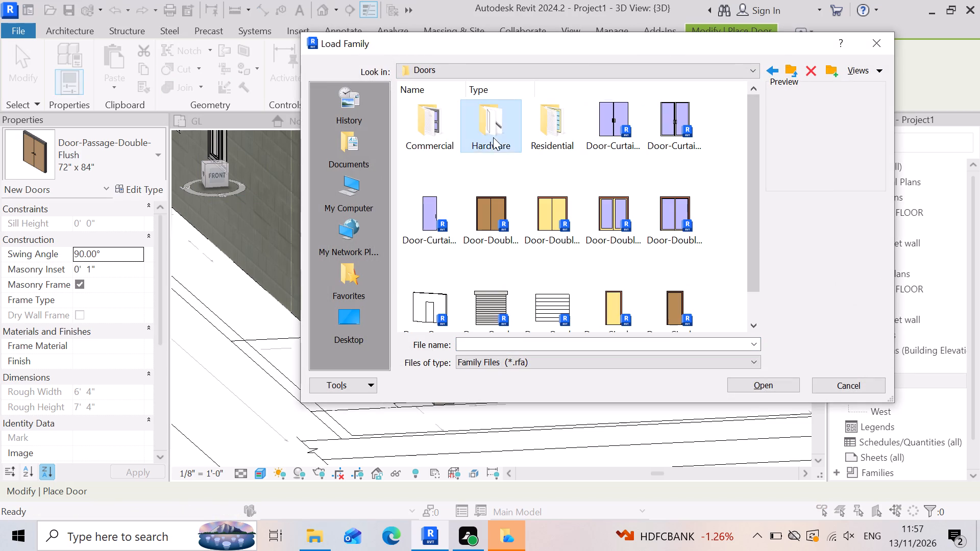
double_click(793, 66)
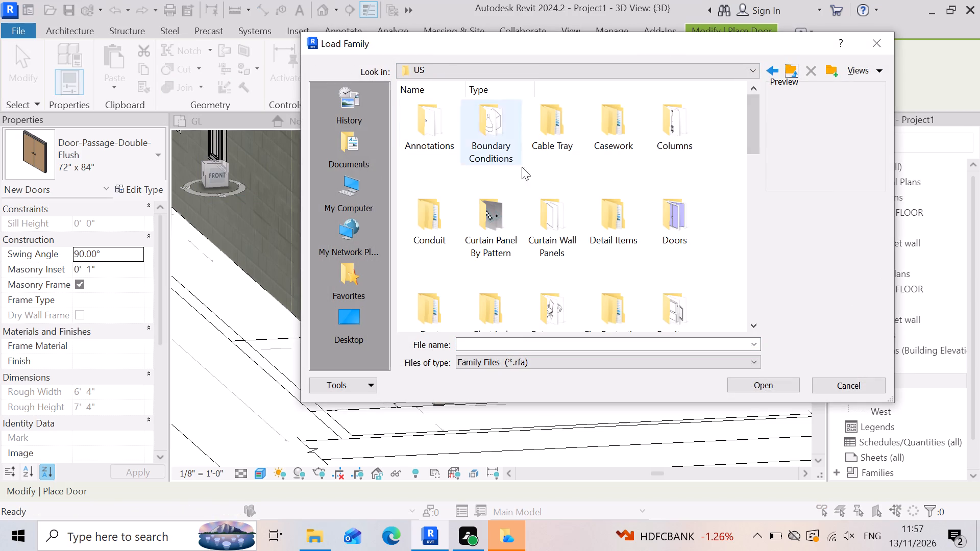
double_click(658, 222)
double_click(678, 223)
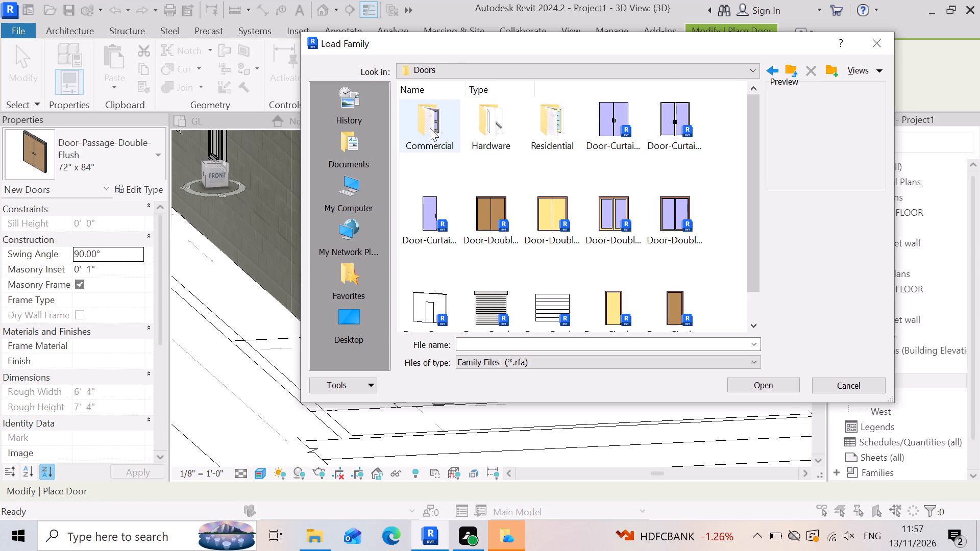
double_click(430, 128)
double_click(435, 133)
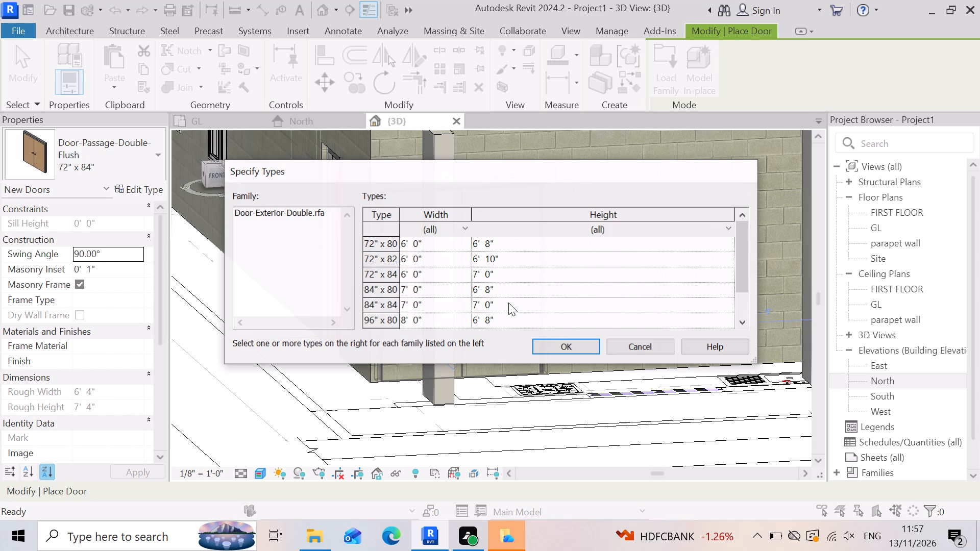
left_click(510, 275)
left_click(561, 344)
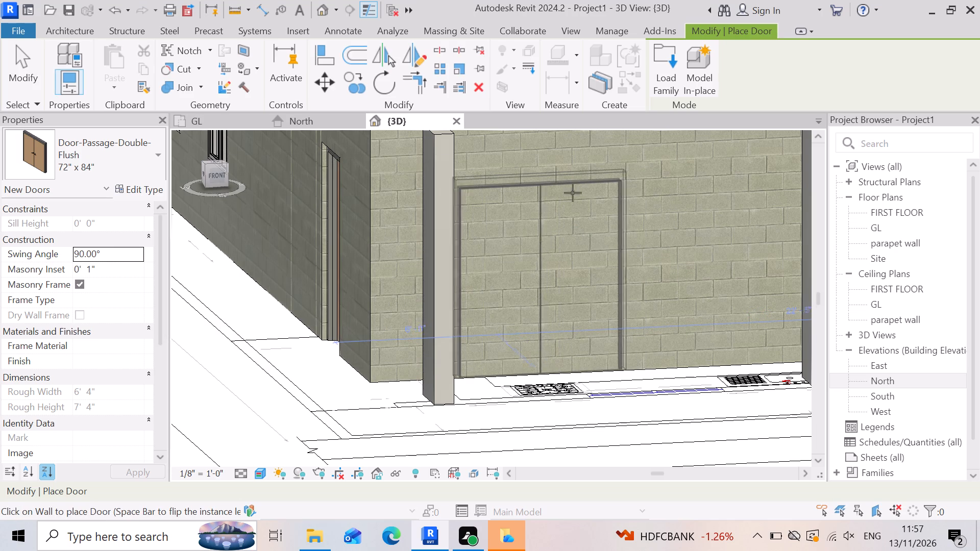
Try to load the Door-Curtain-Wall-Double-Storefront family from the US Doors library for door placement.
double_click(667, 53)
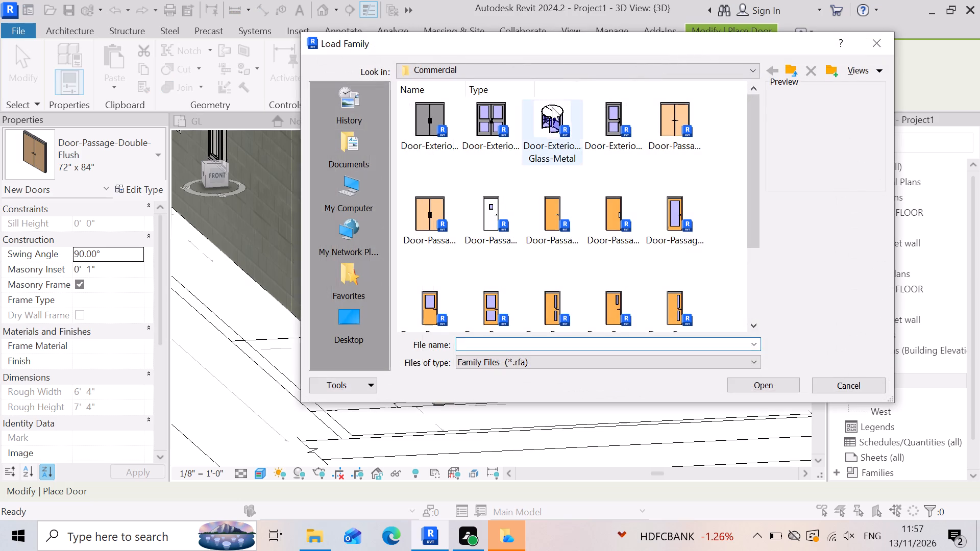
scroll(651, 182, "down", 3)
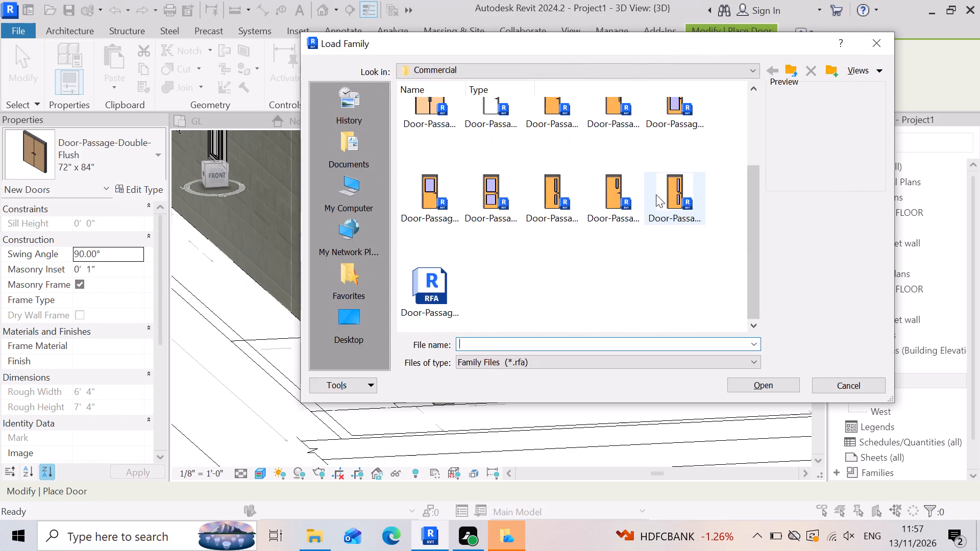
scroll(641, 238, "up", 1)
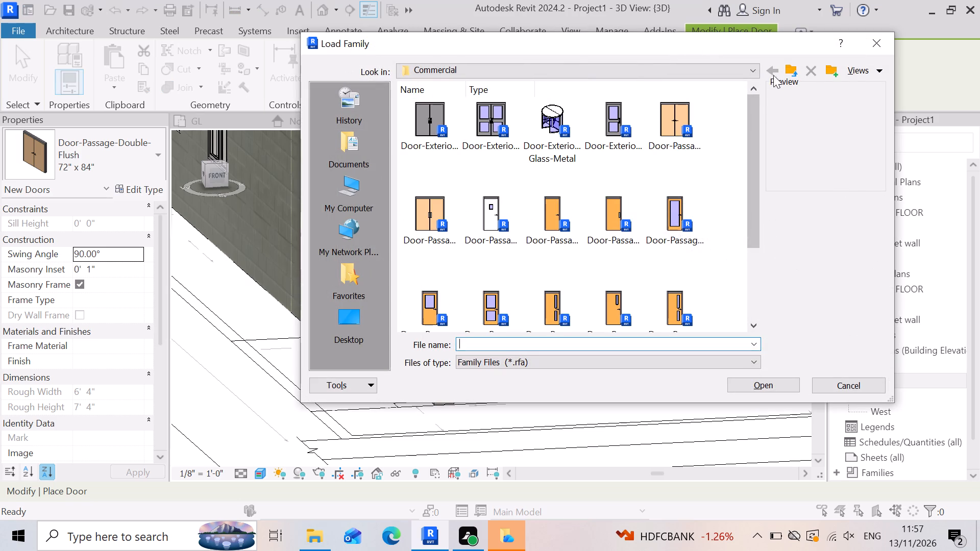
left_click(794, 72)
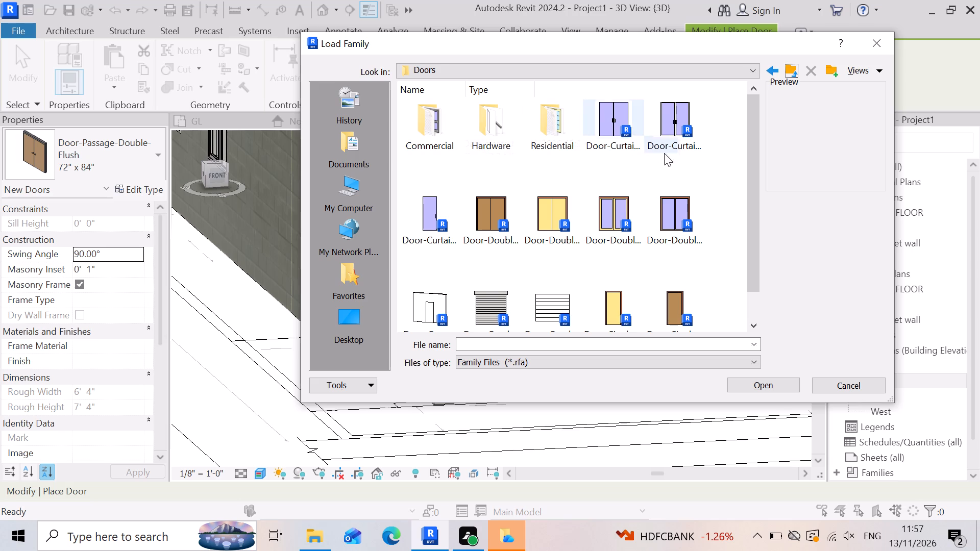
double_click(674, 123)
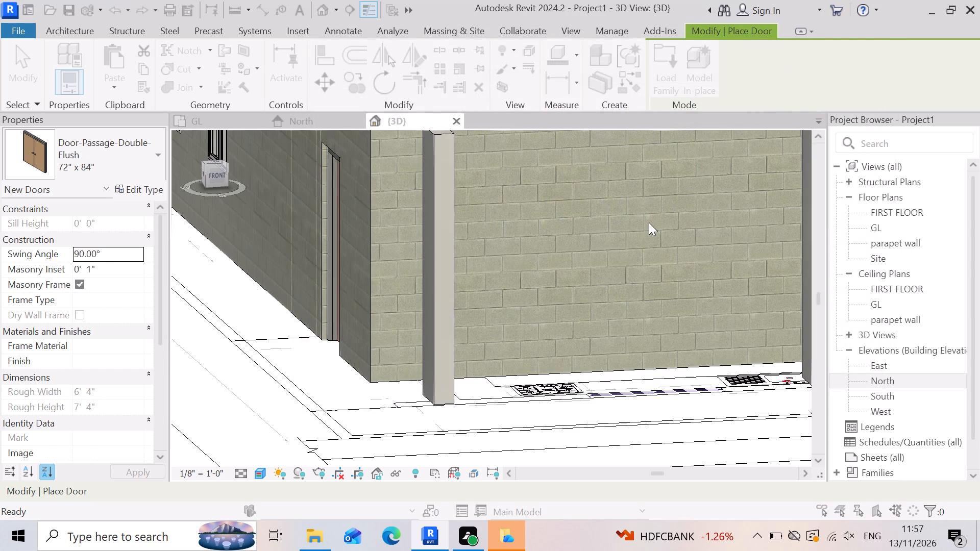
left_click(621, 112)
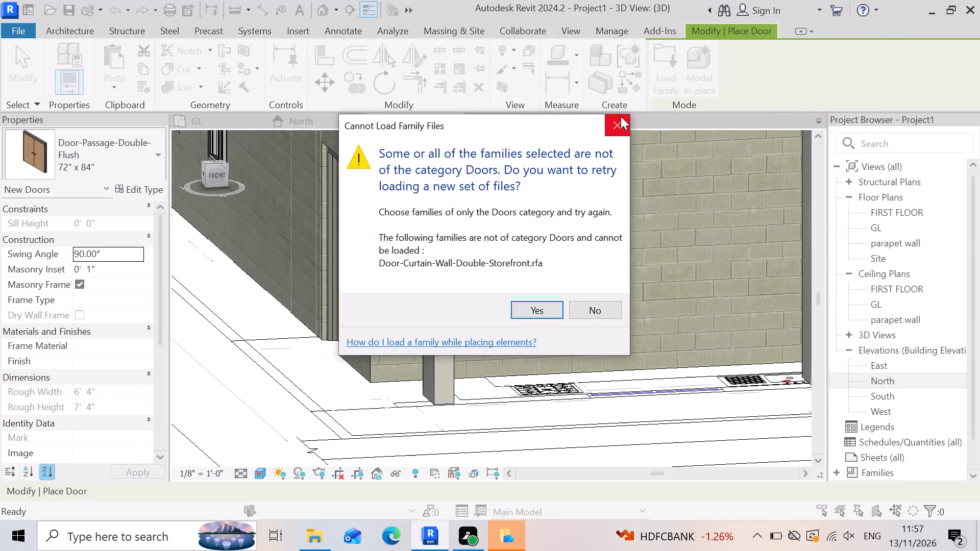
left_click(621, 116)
Look through the Doors library and its Residential folder, then load Commercial Door-Exterior-Double with the type 6' wide and 7' high.
double_click(670, 68)
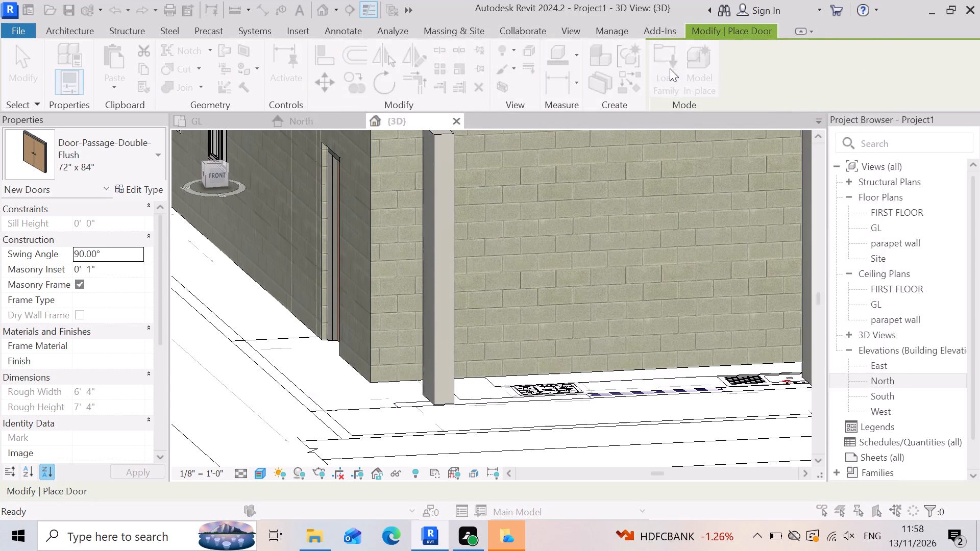
double_click(664, 219)
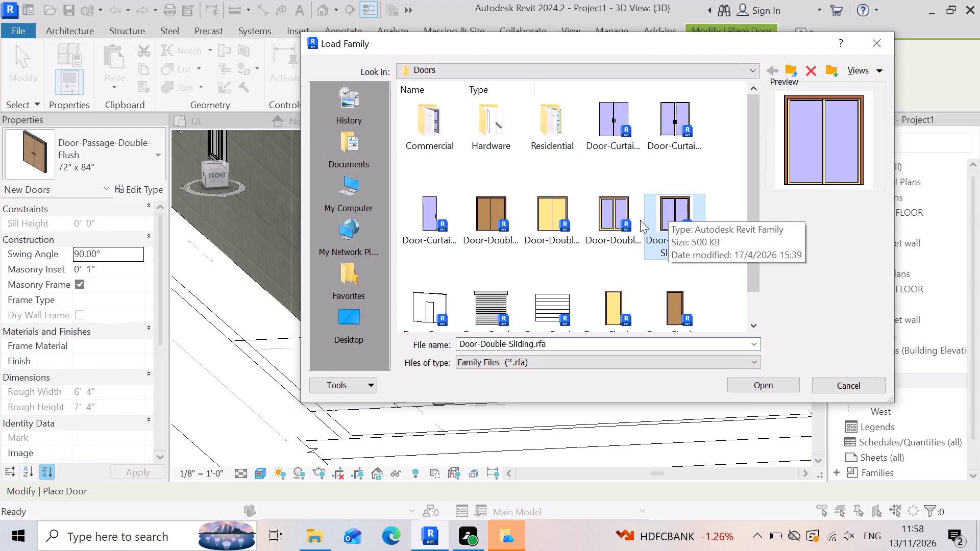
scroll(479, 220, "down", 3)
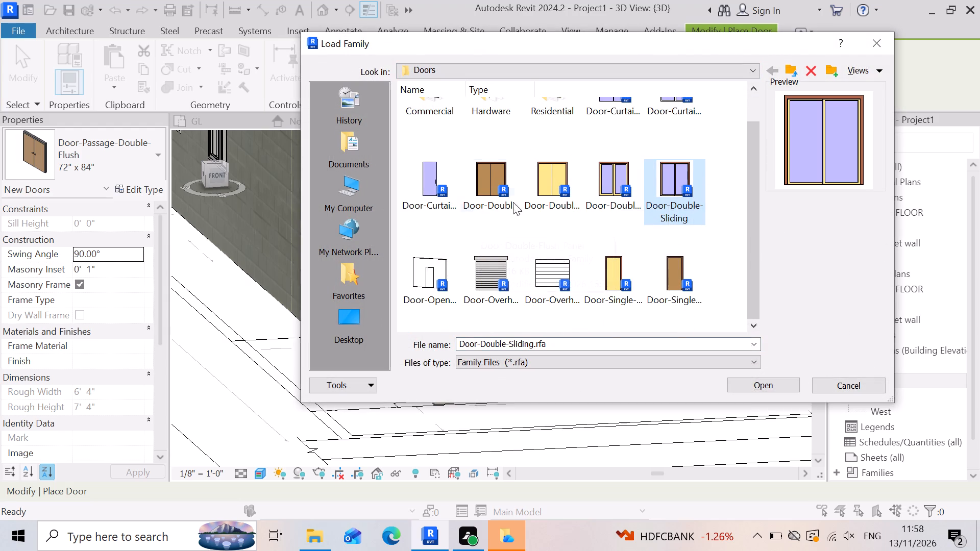
scroll(620, 124, "up", 2)
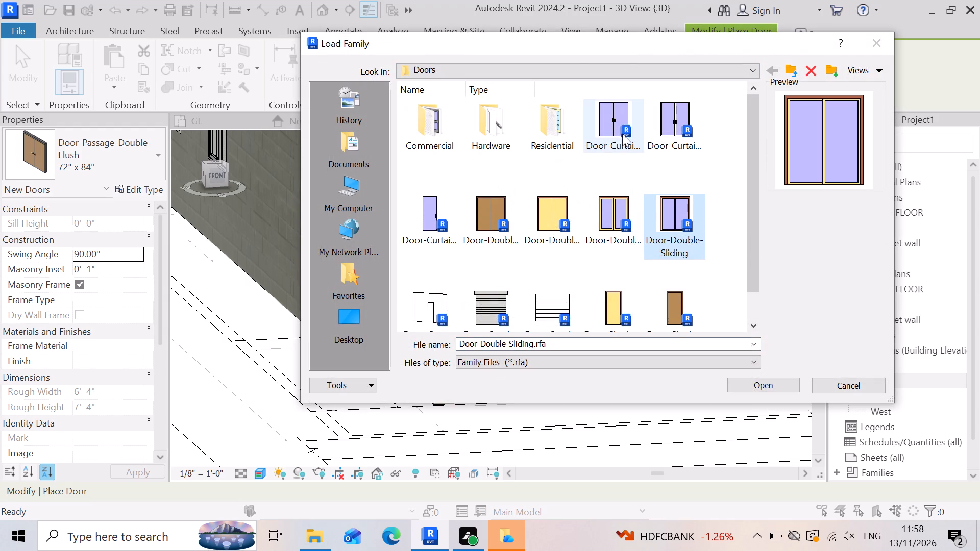
double_click(543, 124)
scroll(647, 214, "down", 6)
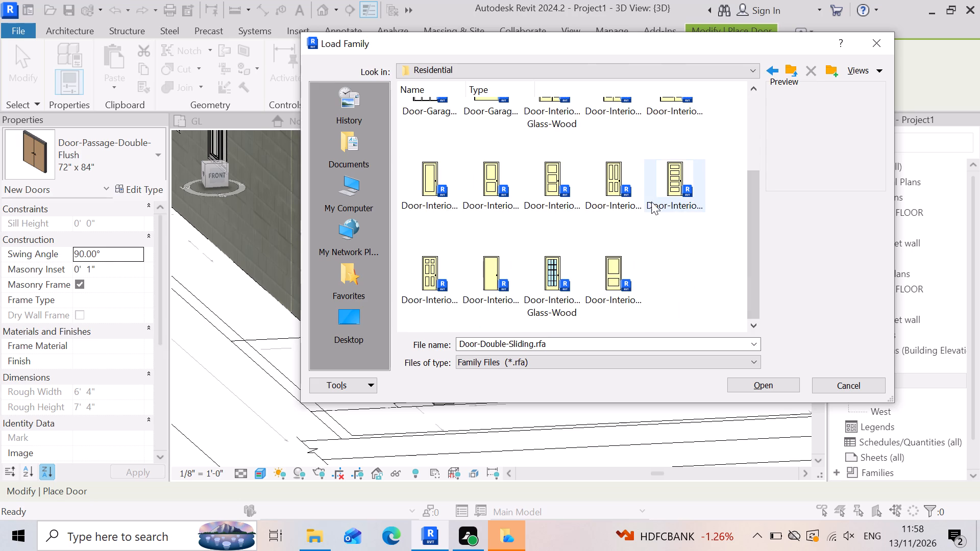
left_click(789, 68)
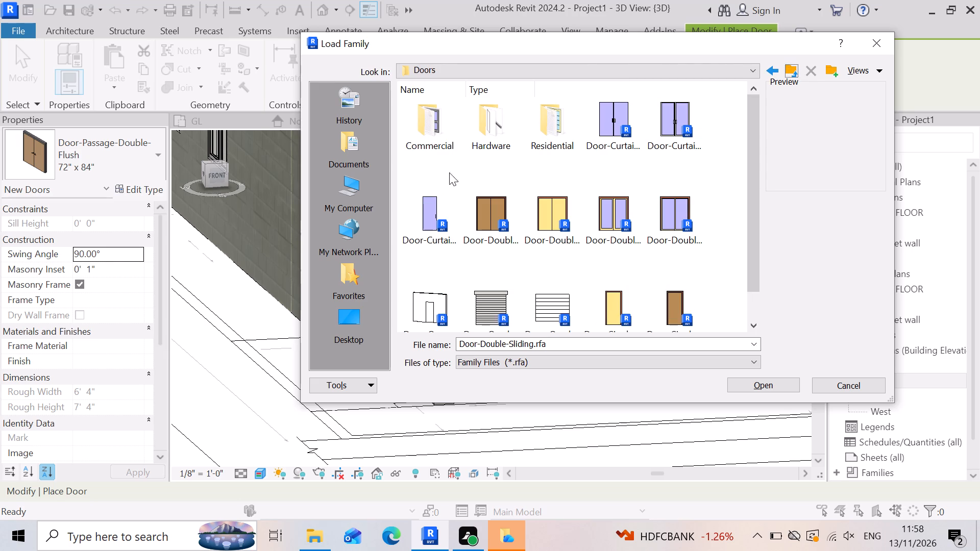
double_click(438, 135)
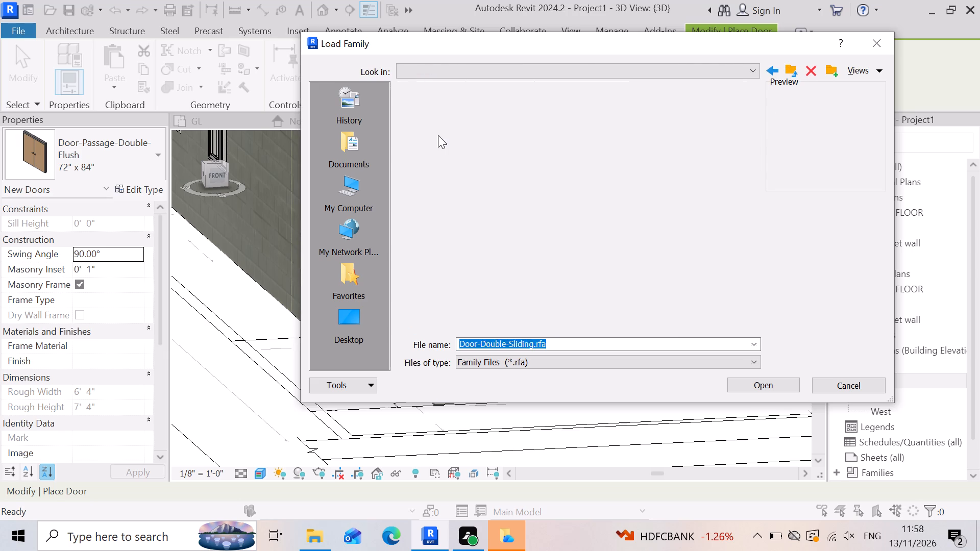
double_click(434, 140)
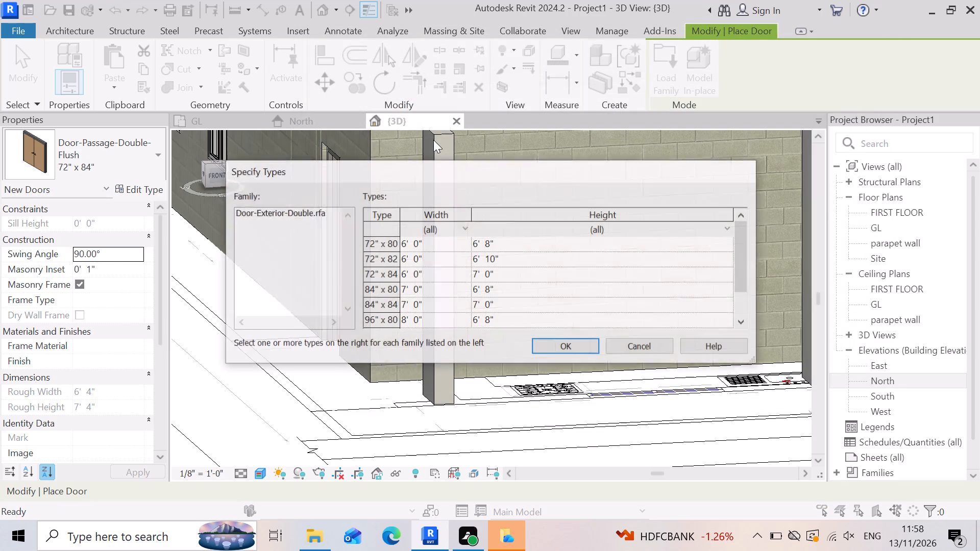
left_click(506, 273)
left_click(540, 352)
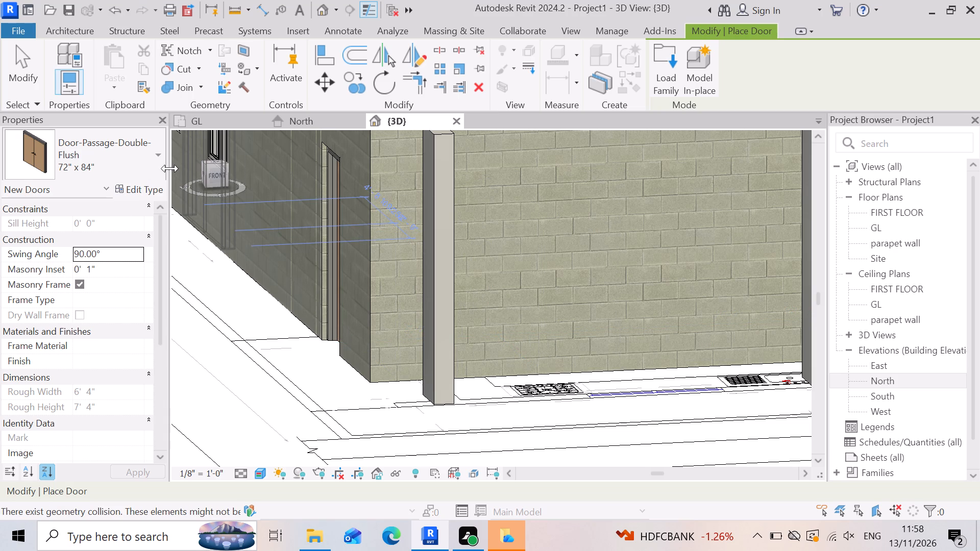
Switch the door being placed to the Door-Exterior-Double 3'X7' type.
left_click(160, 152)
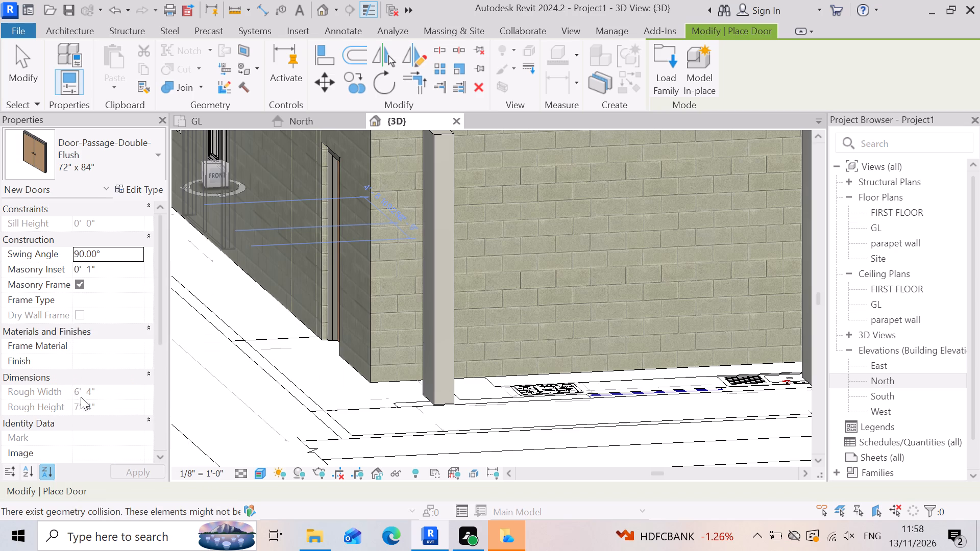
left_click(157, 150)
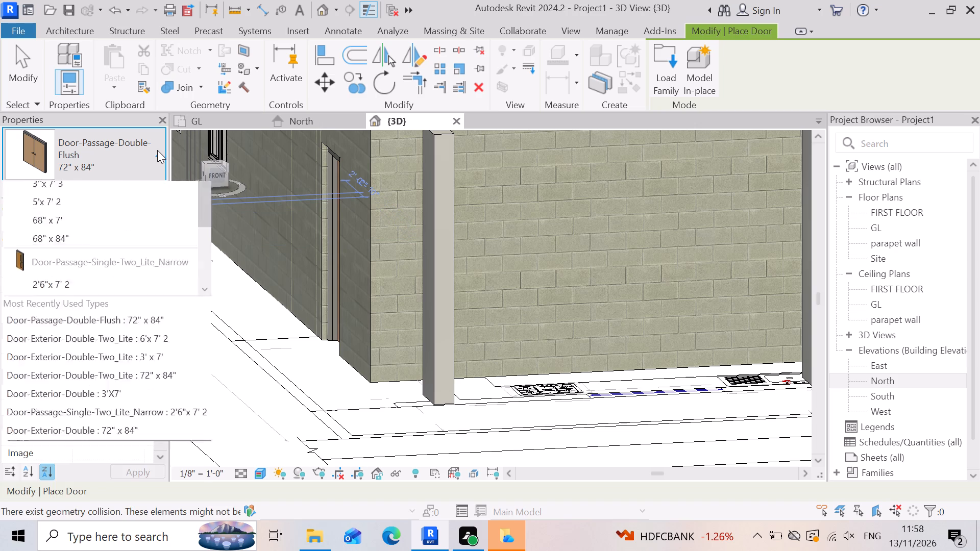
scroll(123, 409, "down", 4)
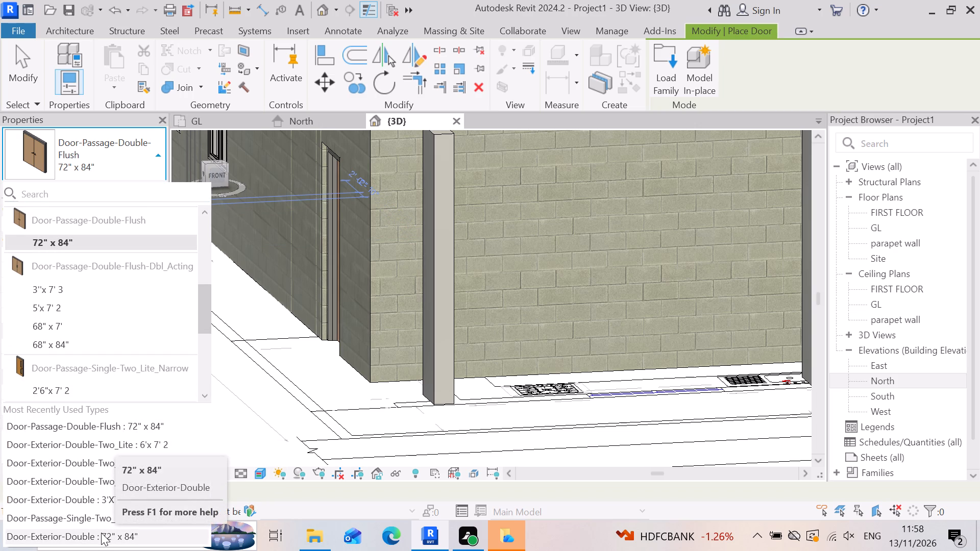
left_click(75, 498)
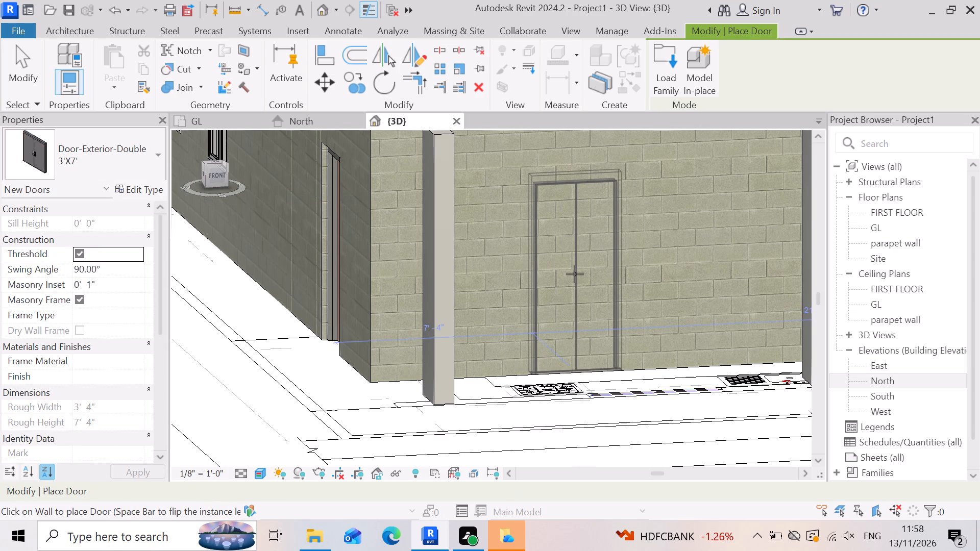
Set the Width of the Door-Exterior-Double 3'X7' type to 6' 9".
scroll(575, 274, "down", 3)
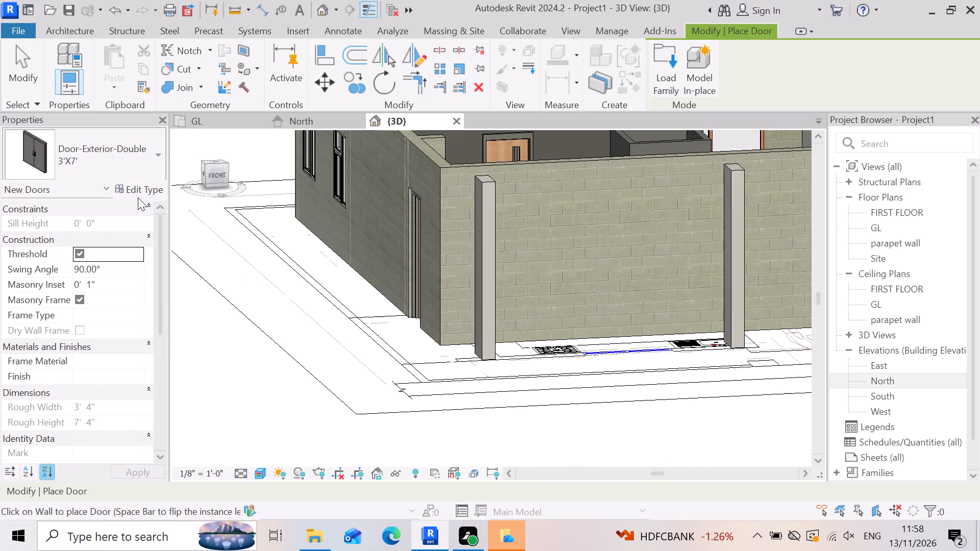
left_click(135, 193)
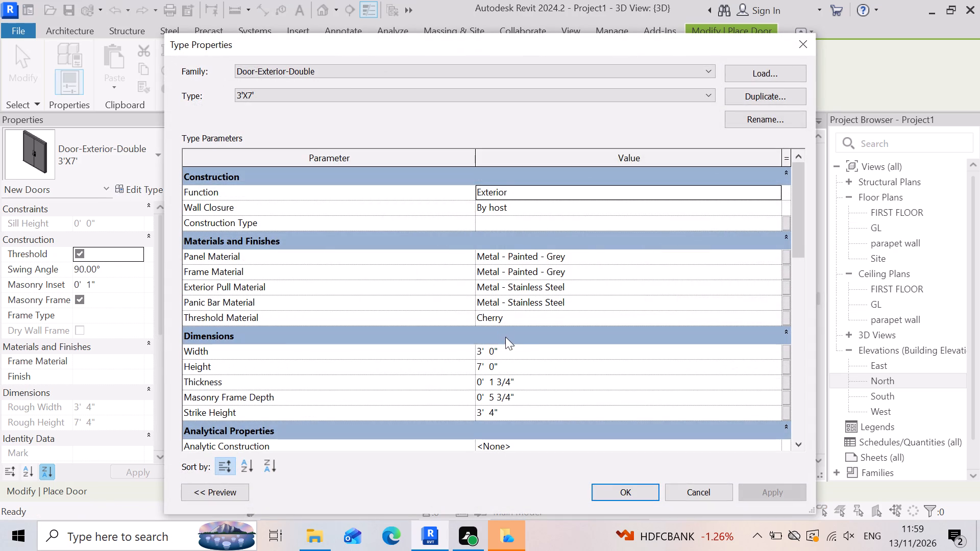
left_click(513, 352)
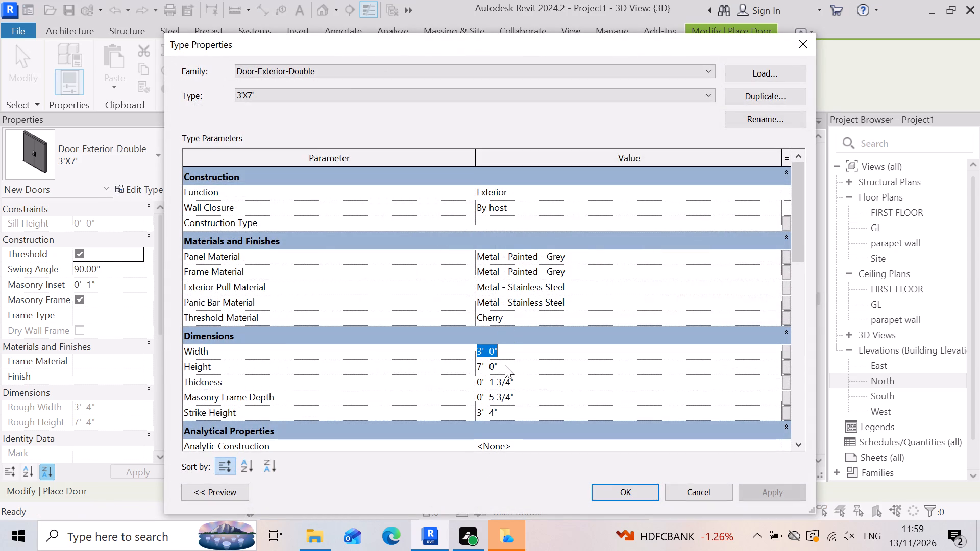
key("6")
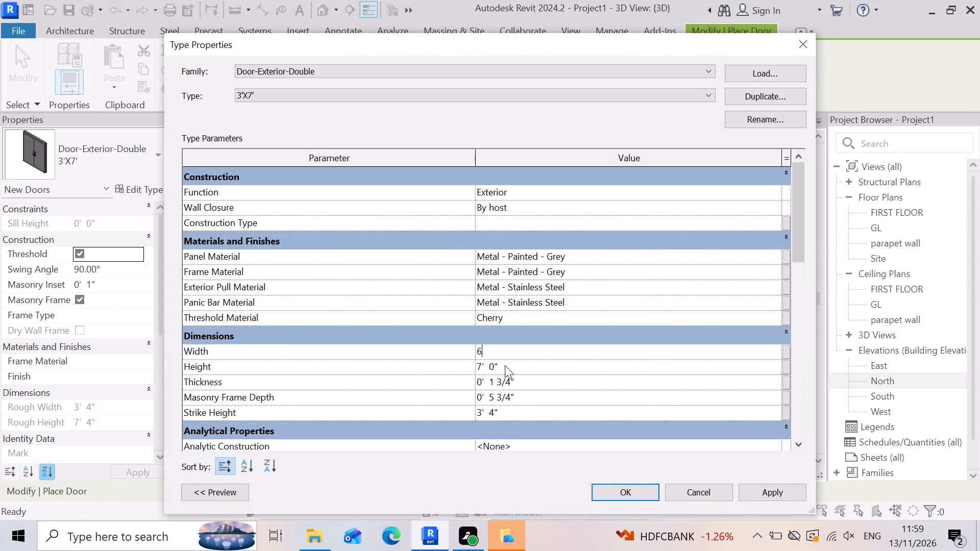
type("'8")
key("BackSpace")
key("9")
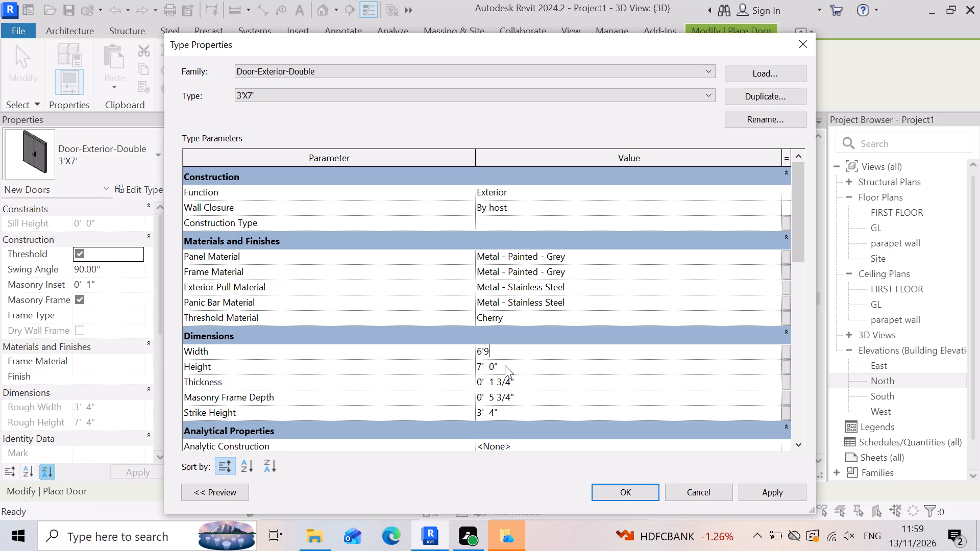
key("shift+quotedbl")
key("Return")
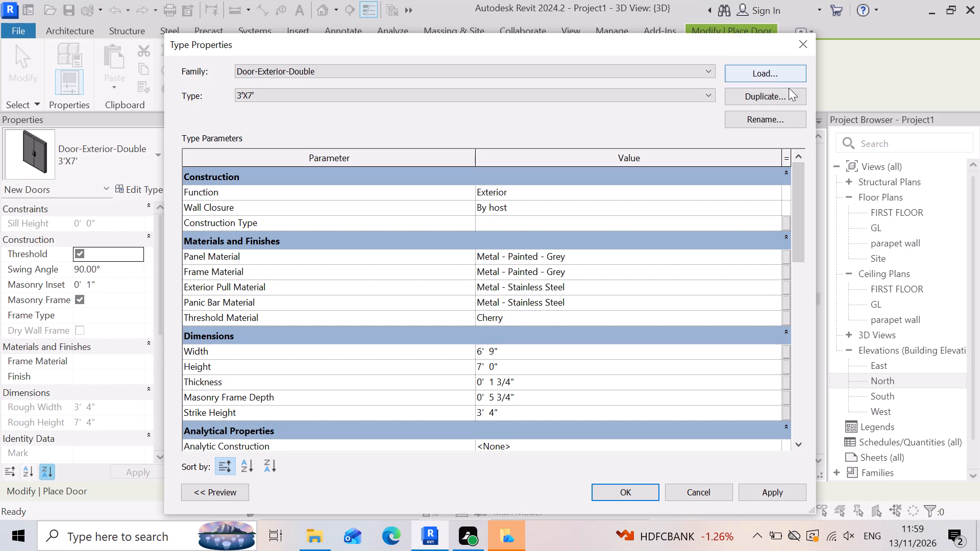
Duplicate the door type under the name 6'9"X7' 2 and accept the type properties.
left_click(786, 92)
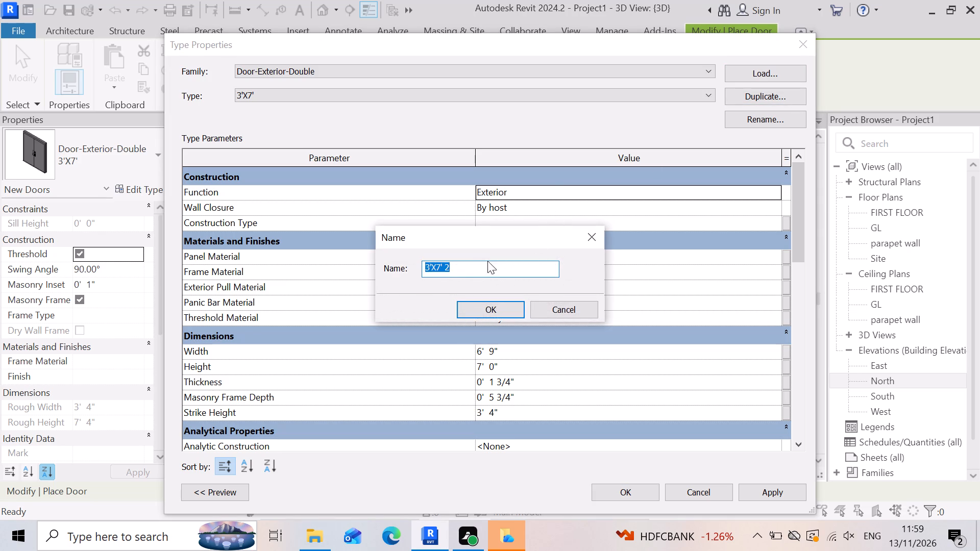
left_click(431, 266)
key("BackSpace")
key("6")
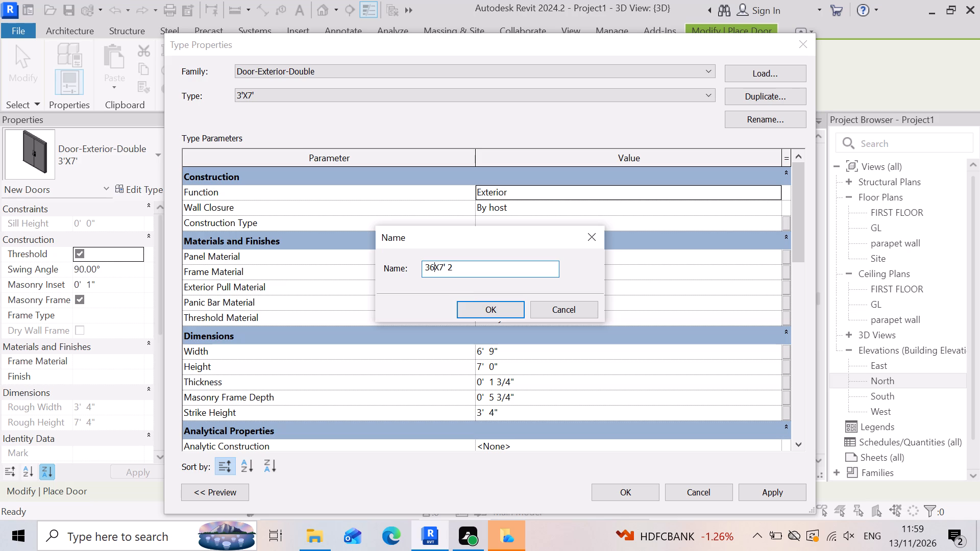
key("BackSpace")
key("BackSpace")
key("BackSpace")
type("6'9")
key("shift+quotedbl")
key("Return")
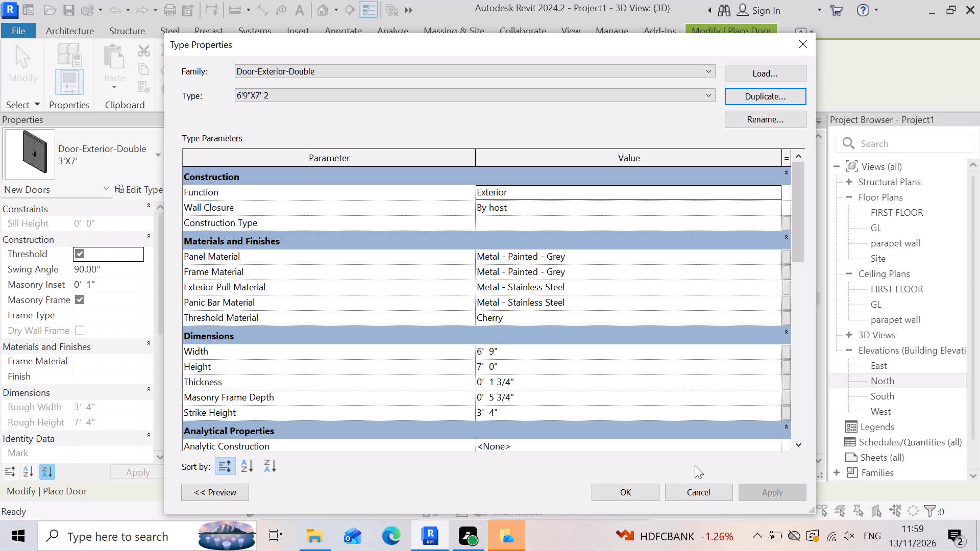
left_click(615, 492)
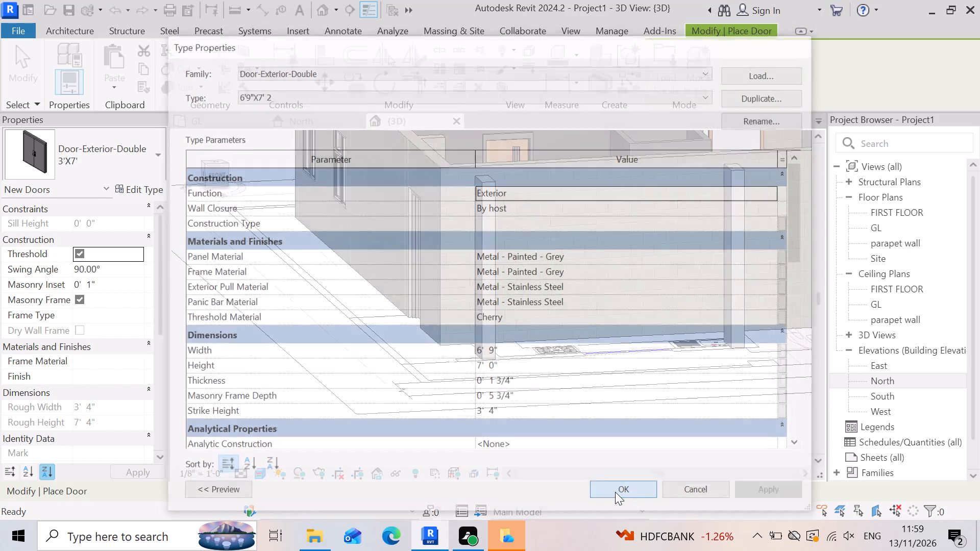
Place the 6'9"X7' 2 double door in the kitchen's front wall between the two columns, centred about 8' 6" from the wall corner.
scroll(630, 287, "up", 2)
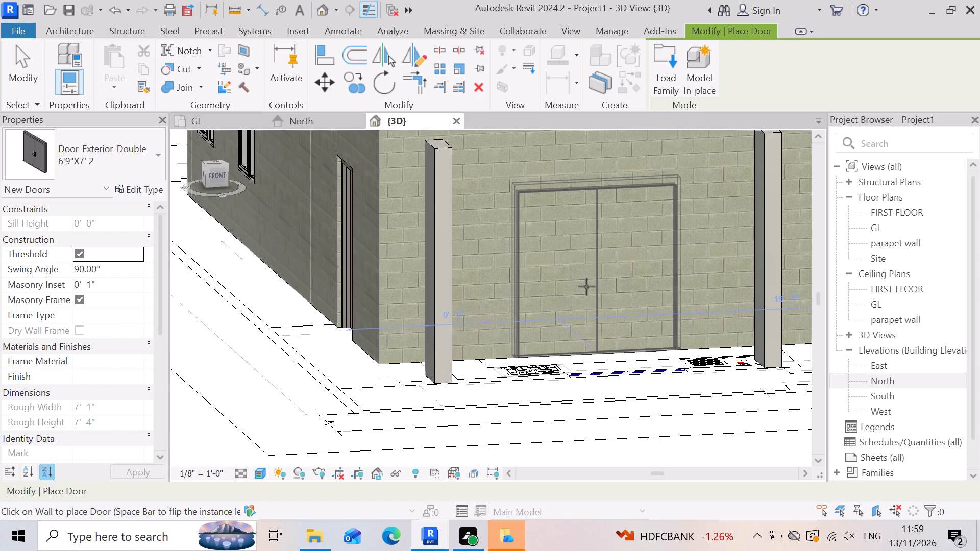
left_click(586, 287)
scroll(587, 288, "up", 2)
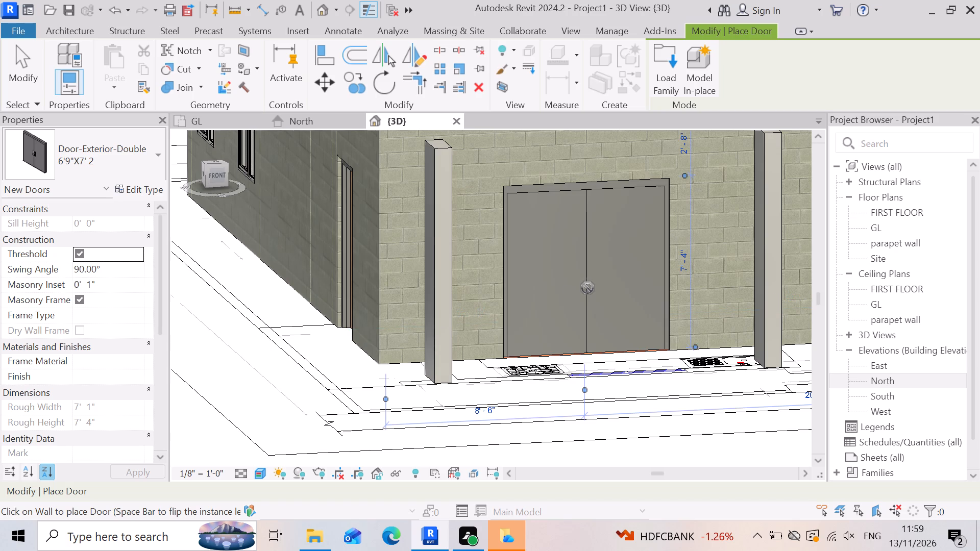
Examine the placed double door in the kitchen's front wall, from the front and close up along its head and leaf joint.
scroll(587, 288, "up", 6)
scroll(504, 351, "down", 8)
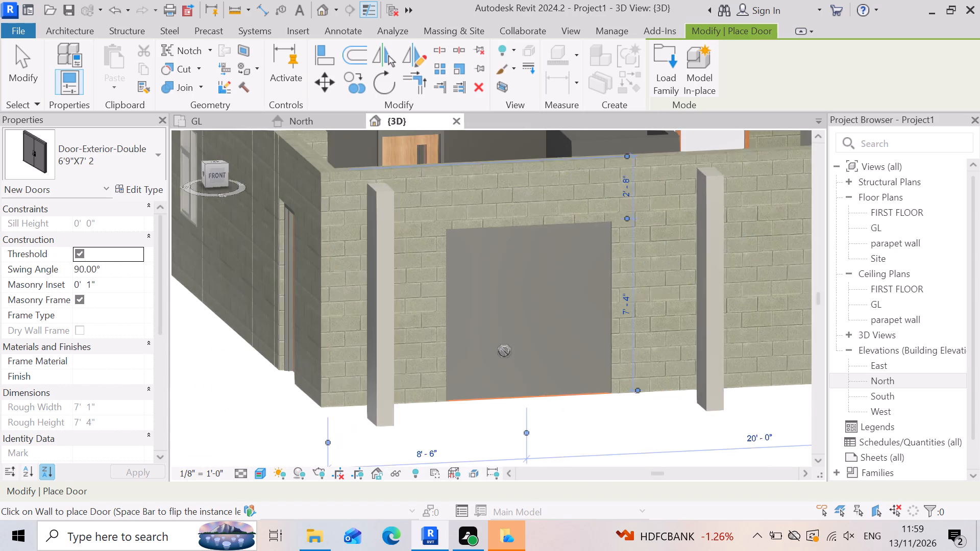
scroll(504, 351, "down", 3)
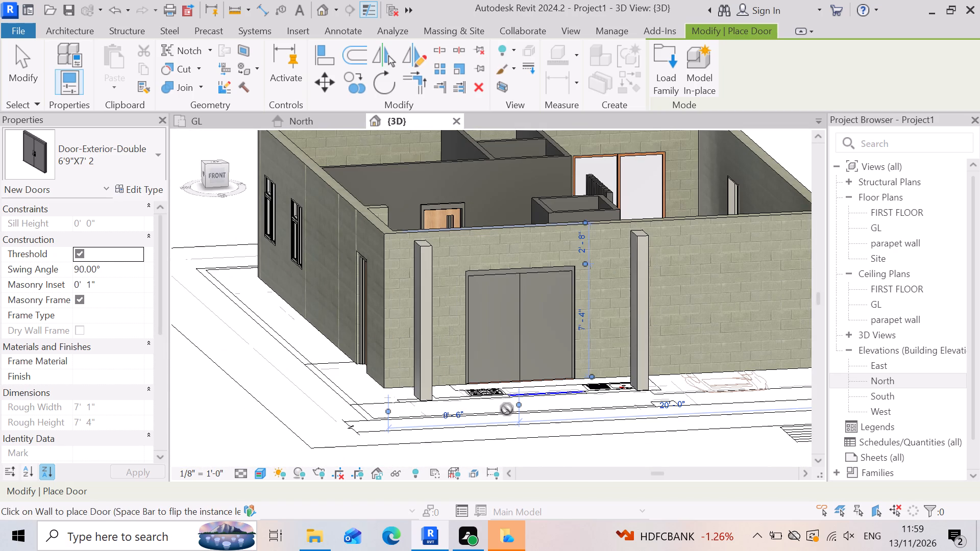
right_click_drag(502, 408, 473, 340)
middle_click(498, 385, "shift")
middle_click_drag(498, 383, 492, 358, "shift")
middle_click_drag(491, 357, 473, 340, "shift")
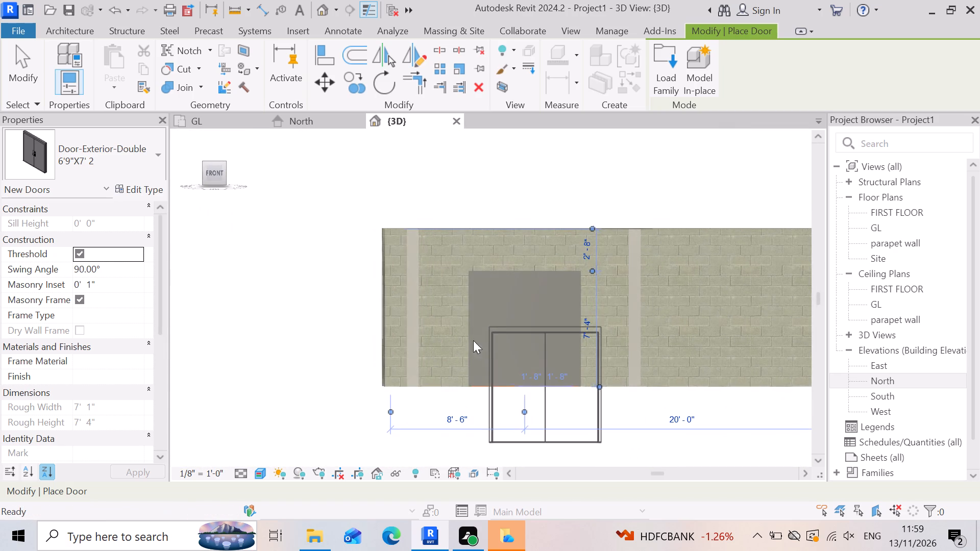
right_click_drag(473, 340, 469, 367)
scroll(546, 353, "up", 4)
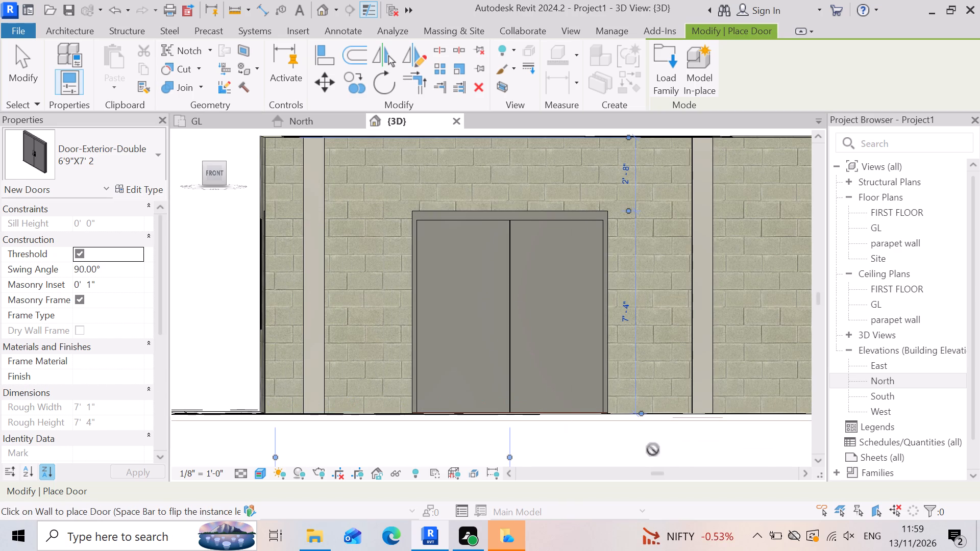
scroll(523, 441, "up", 3)
scroll(611, 403, "down", 2)
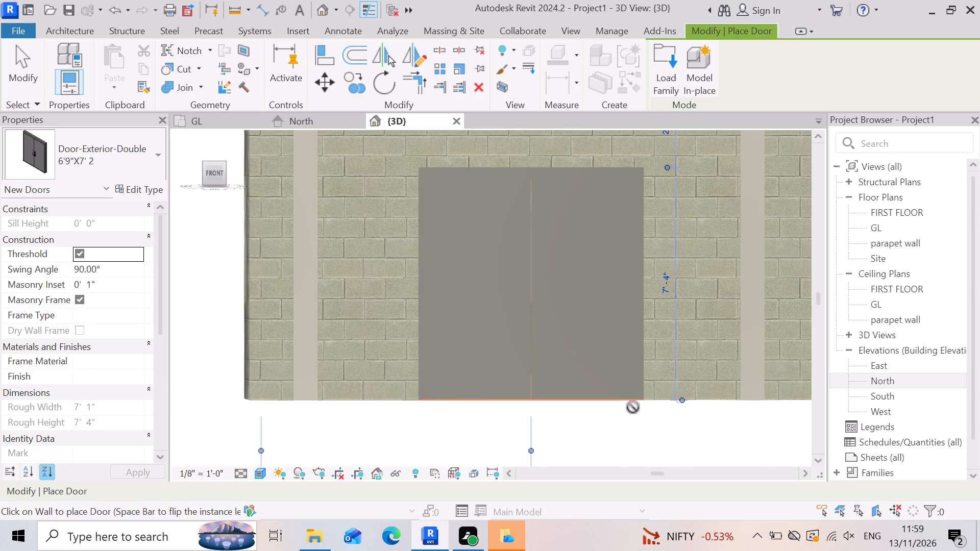
scroll(633, 407, "down", 1)
scroll(560, 210, "up", 9)
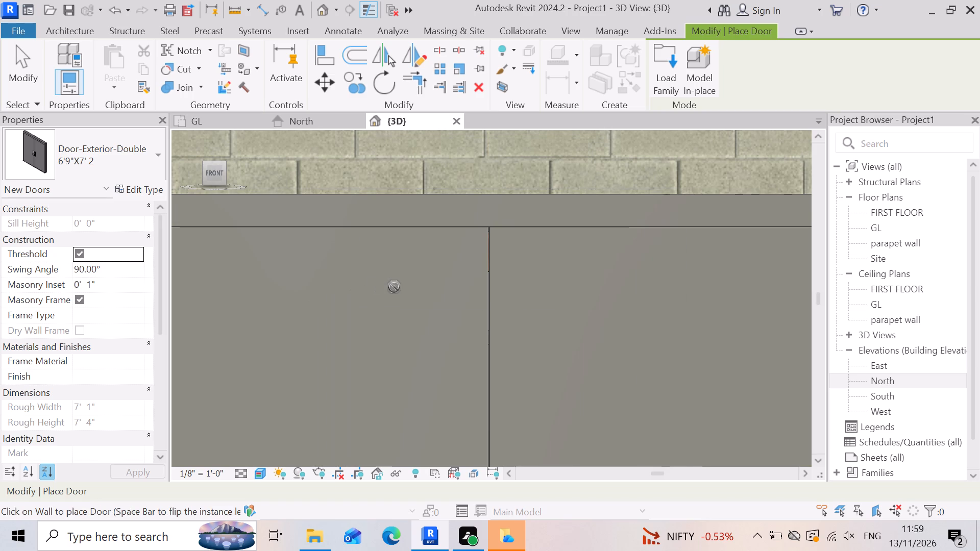
scroll(575, 274, "down", 2)
scroll(520, 266, "up", 3)
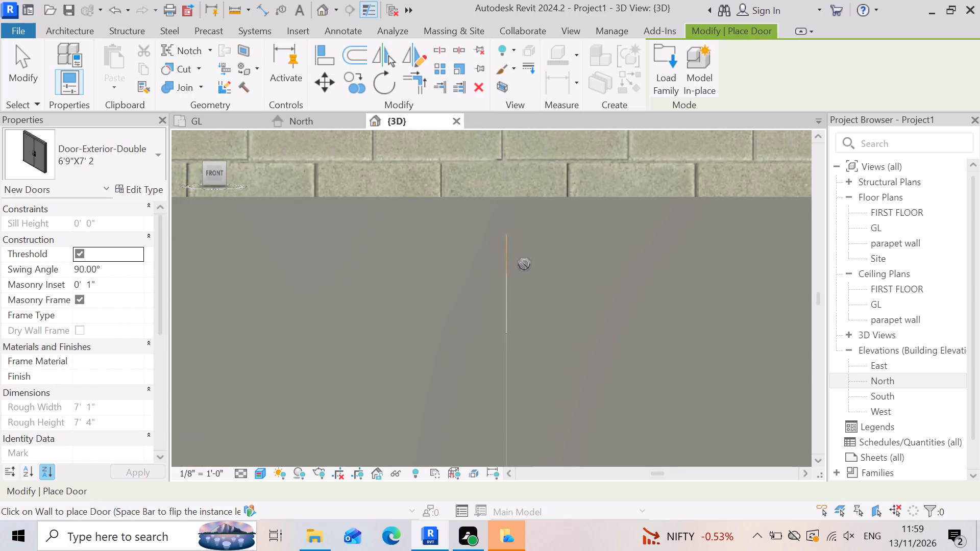
scroll(524, 264, "up", 2)
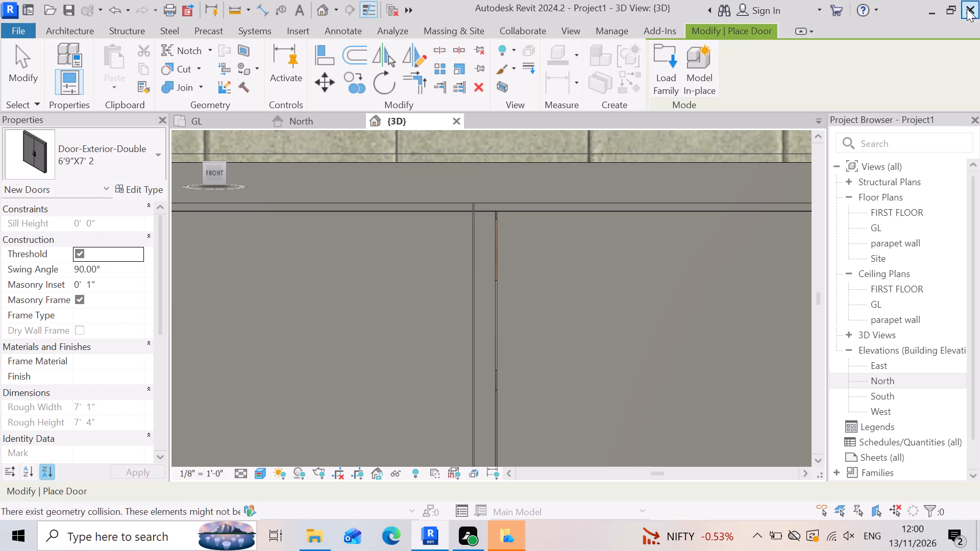
Load the Door-Passage-Double-Flush-Dbl_Acting family from the Commercial folder with its 72" x 84" type.
double_click(660, 54)
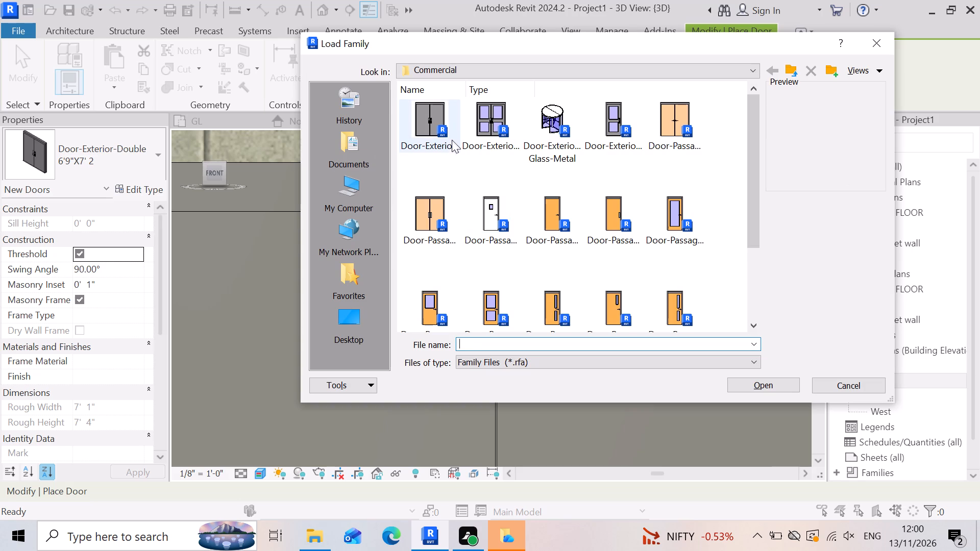
scroll(452, 138, "up", 2)
scroll(408, 120, "up", 3)
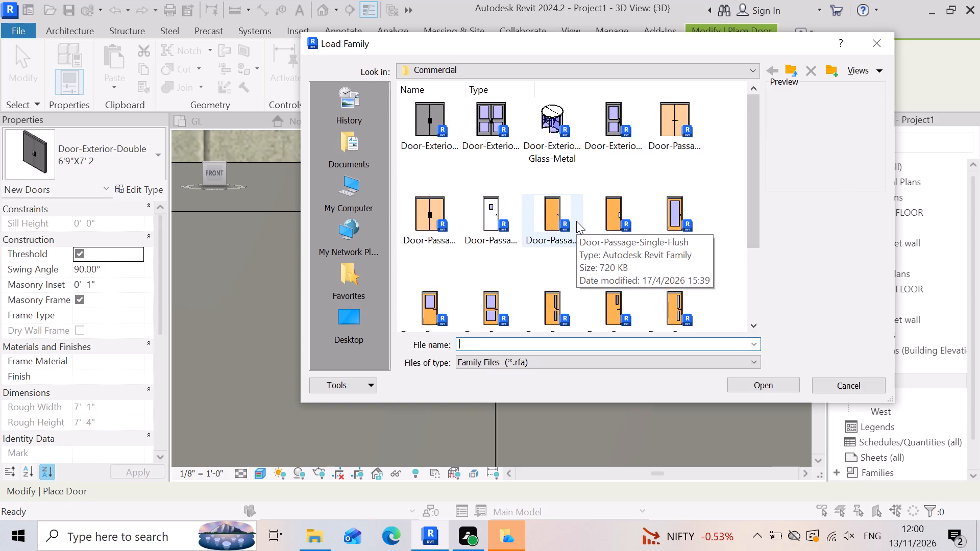
double_click(423, 223)
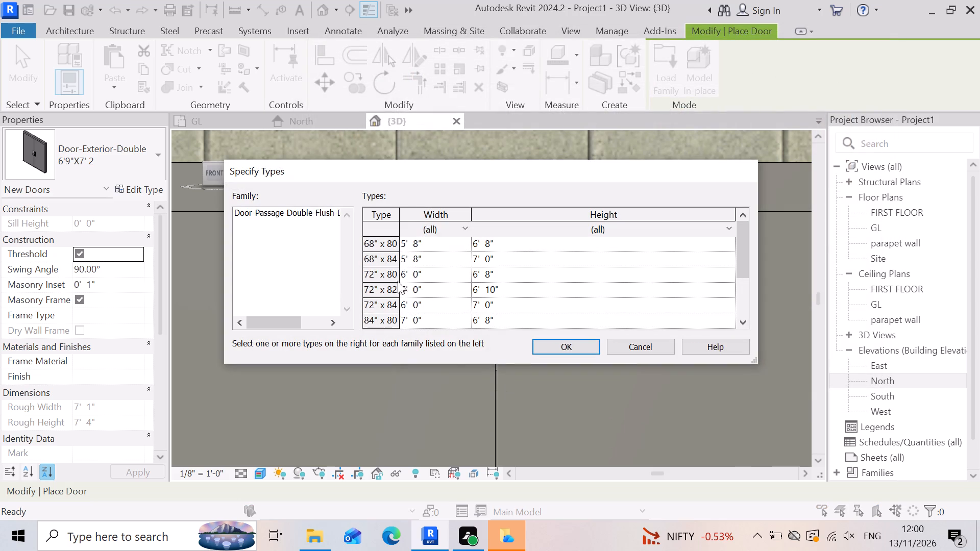
left_click(530, 311)
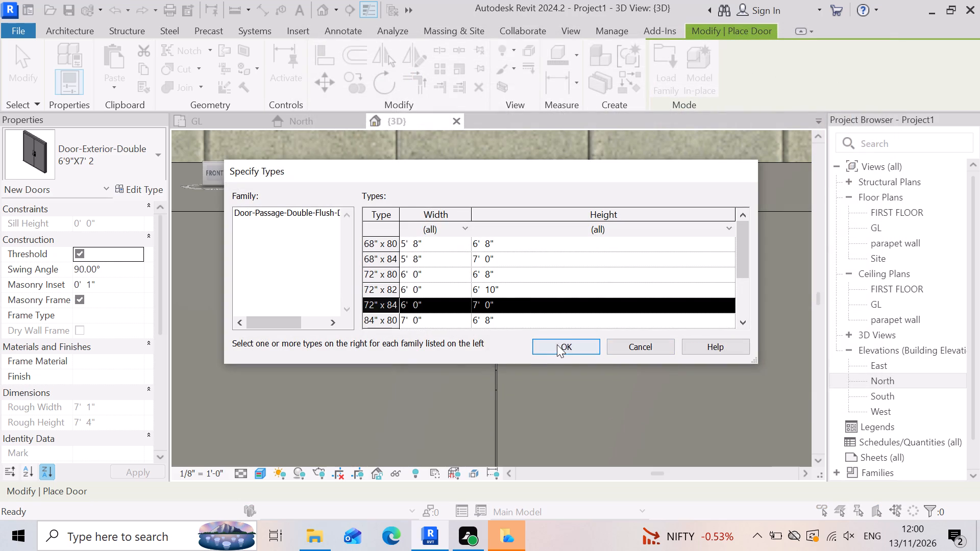
left_click(558, 343)
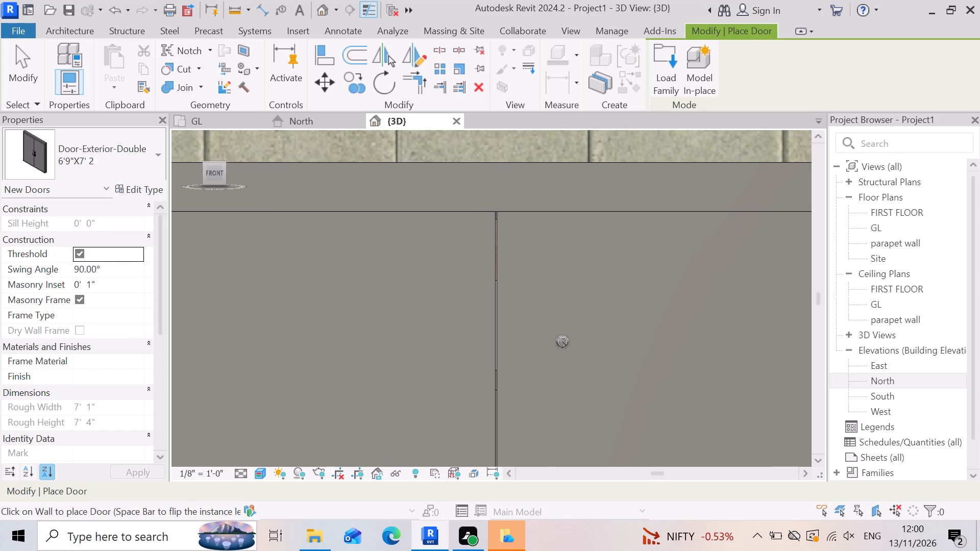
Delete the 6'9"X7' 2 double door from the kitchen's front wall between the two columns.
scroll(566, 342, "down", 8)
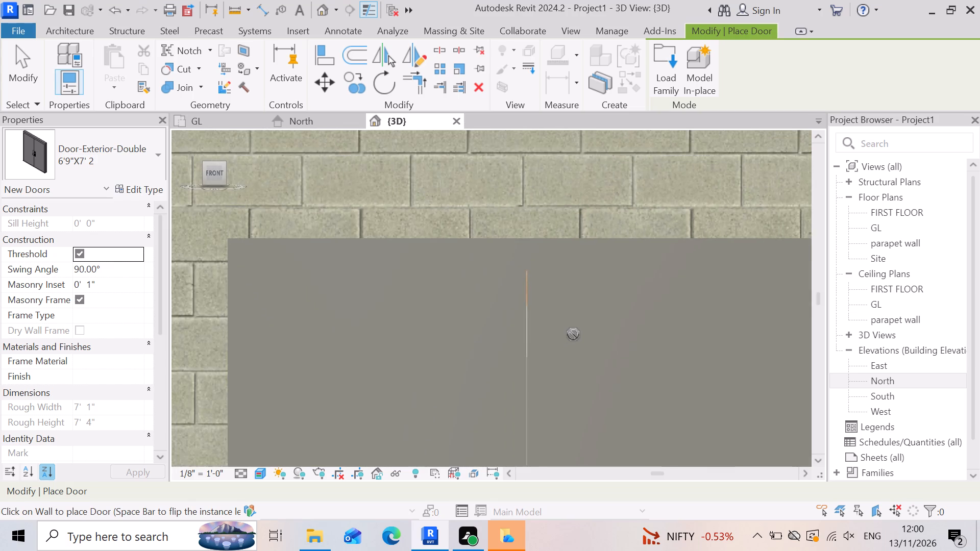
scroll(573, 334, "down", 8)
scroll(584, 313, "up", 2)
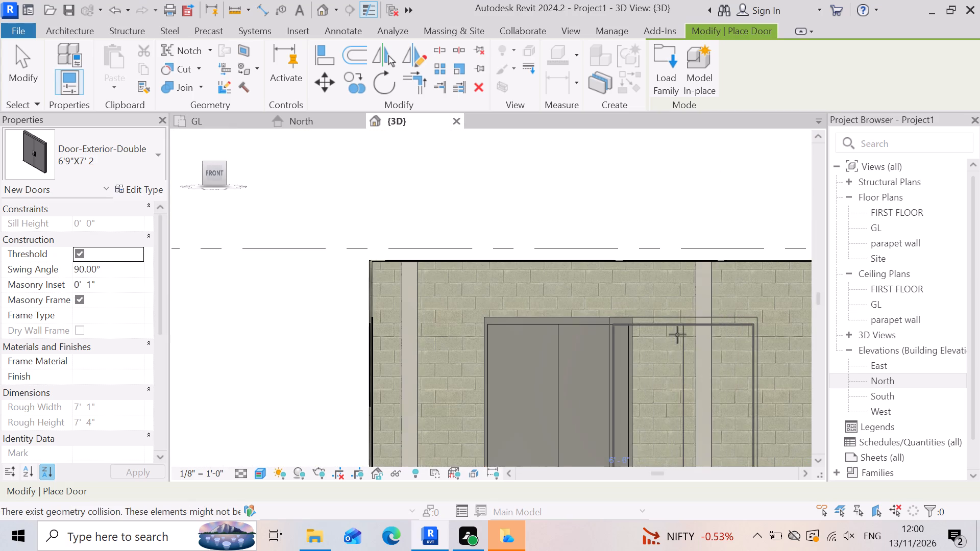
key("Escape")
left_click(623, 398)
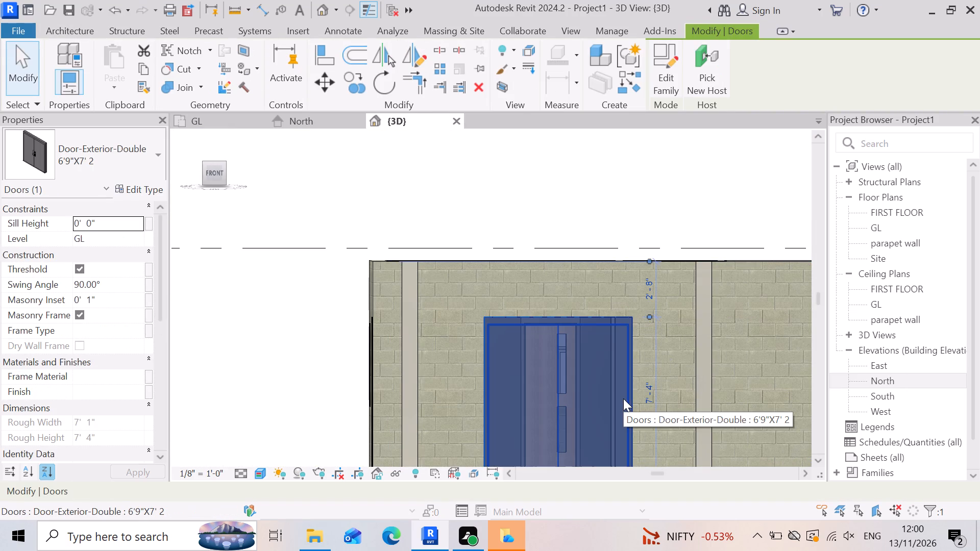
key("Delete")
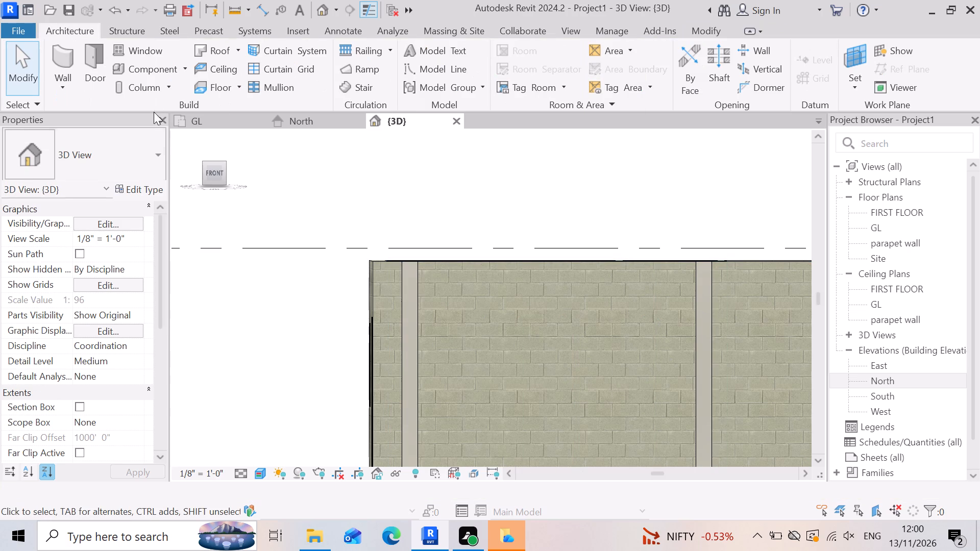
Start placing a door and load the Door-Passage-Double-Flush-Dbl_Acting family again with its 72" x 84" type.
left_click(91, 57)
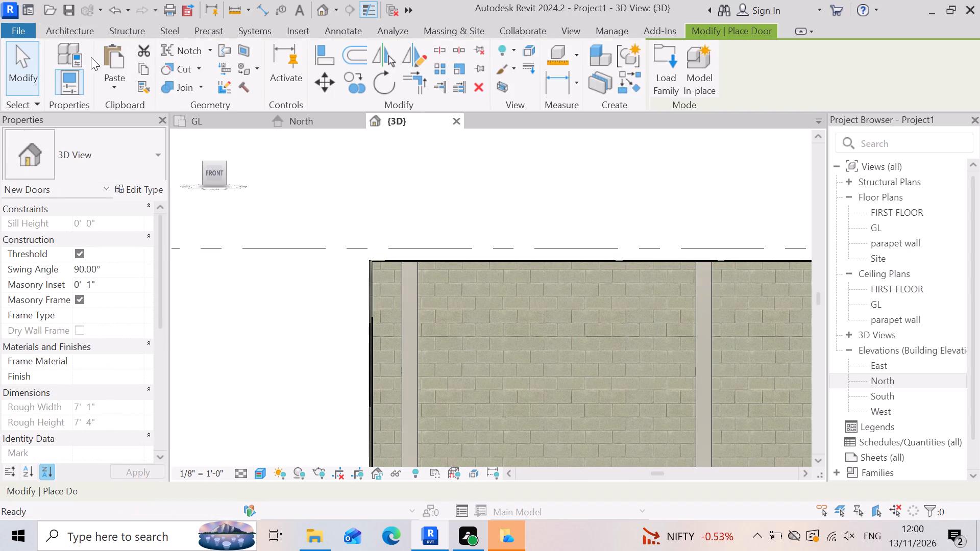
left_click(673, 64)
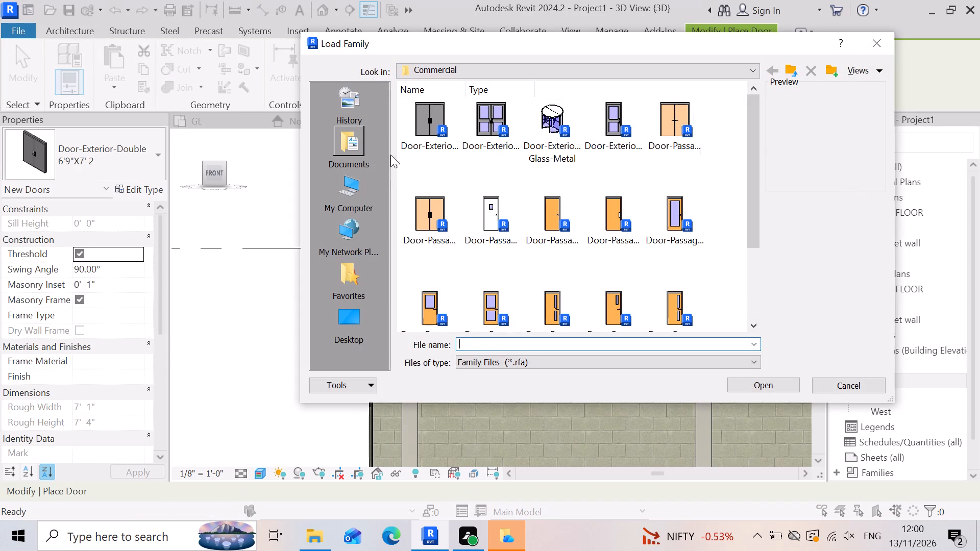
scroll(616, 241, "down", 3)
scroll(616, 241, "up", 2)
left_click(416, 198)
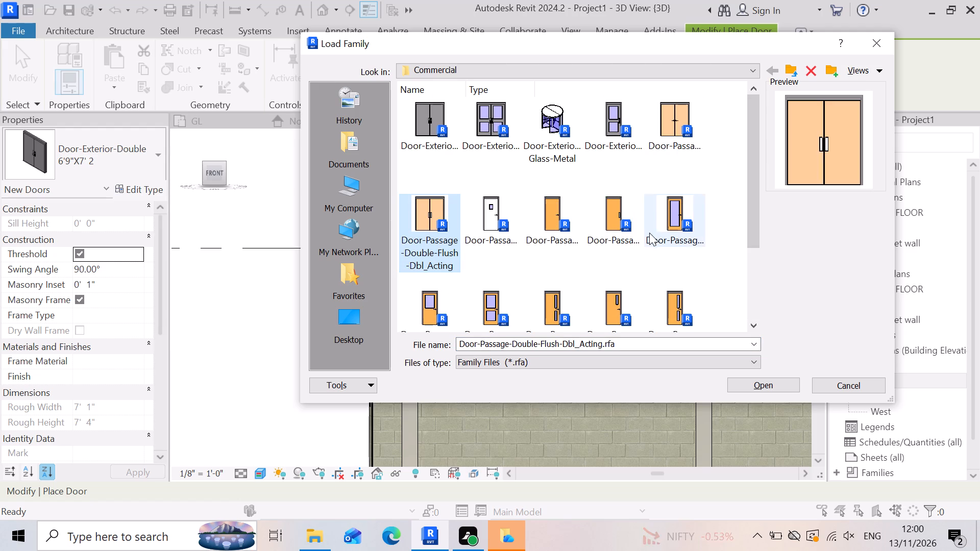
left_click(742, 387)
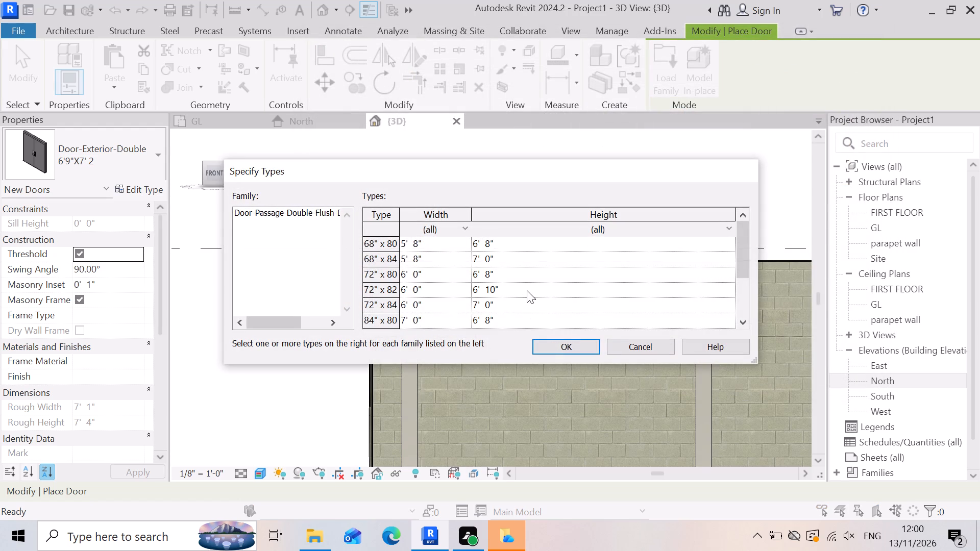
left_click(515, 307)
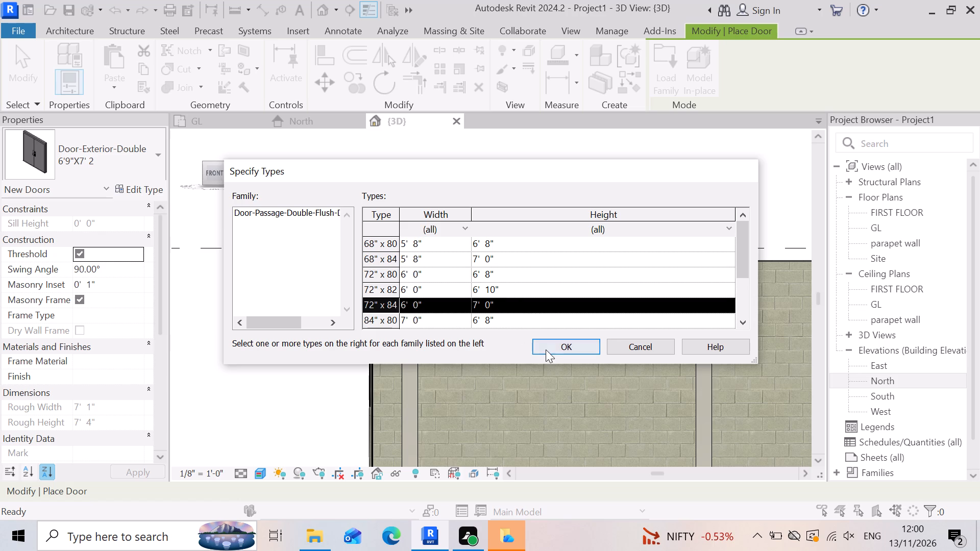
left_click(546, 348)
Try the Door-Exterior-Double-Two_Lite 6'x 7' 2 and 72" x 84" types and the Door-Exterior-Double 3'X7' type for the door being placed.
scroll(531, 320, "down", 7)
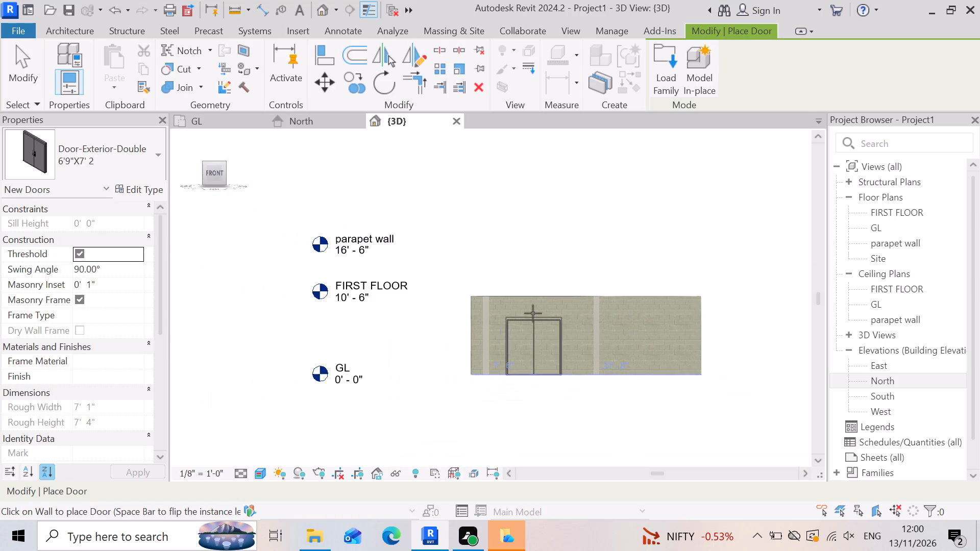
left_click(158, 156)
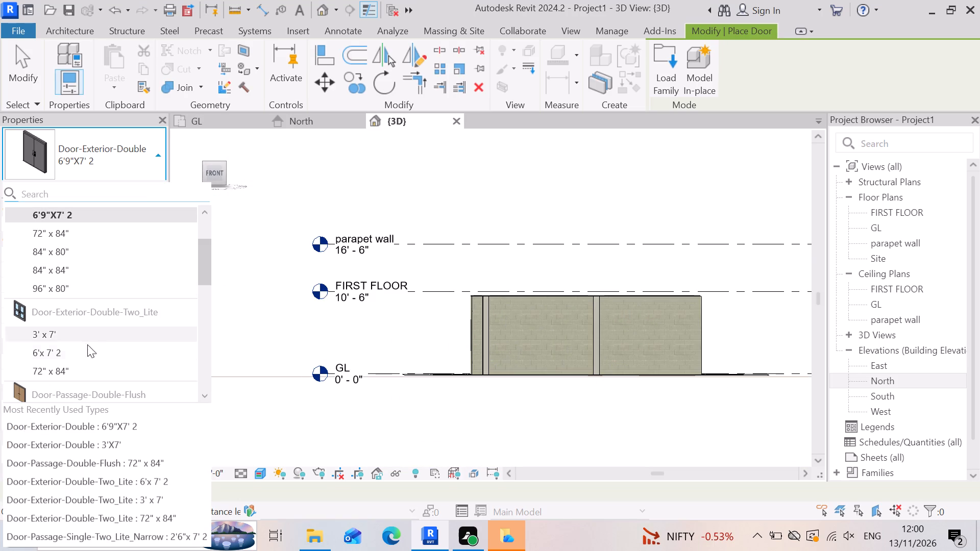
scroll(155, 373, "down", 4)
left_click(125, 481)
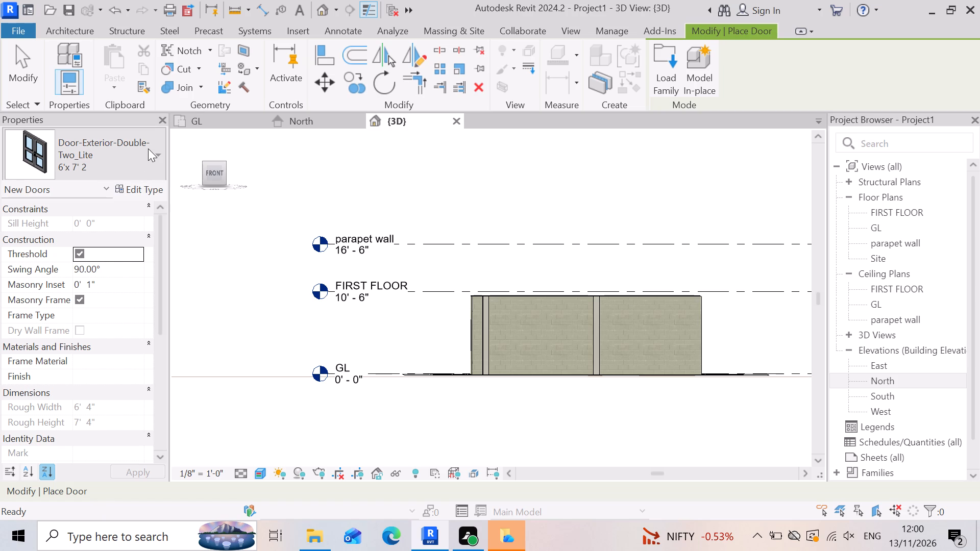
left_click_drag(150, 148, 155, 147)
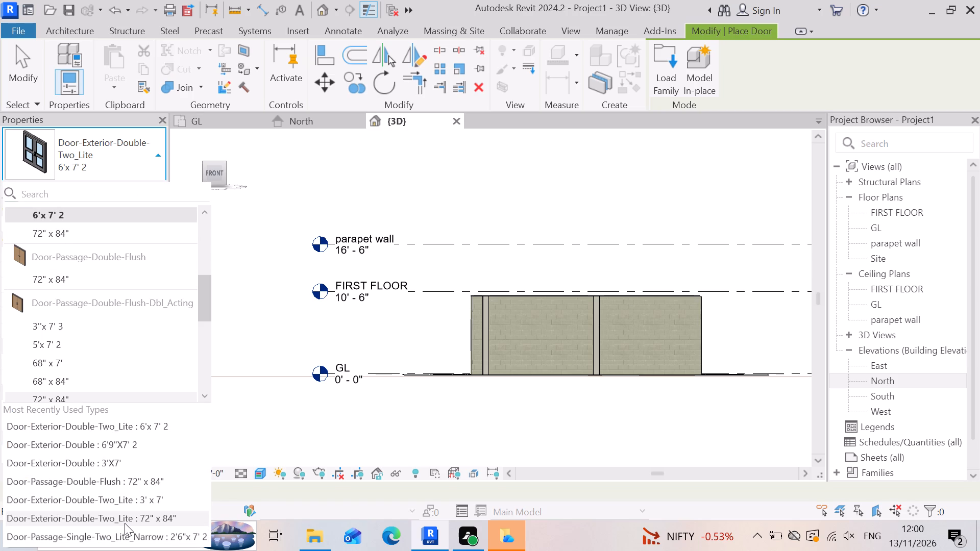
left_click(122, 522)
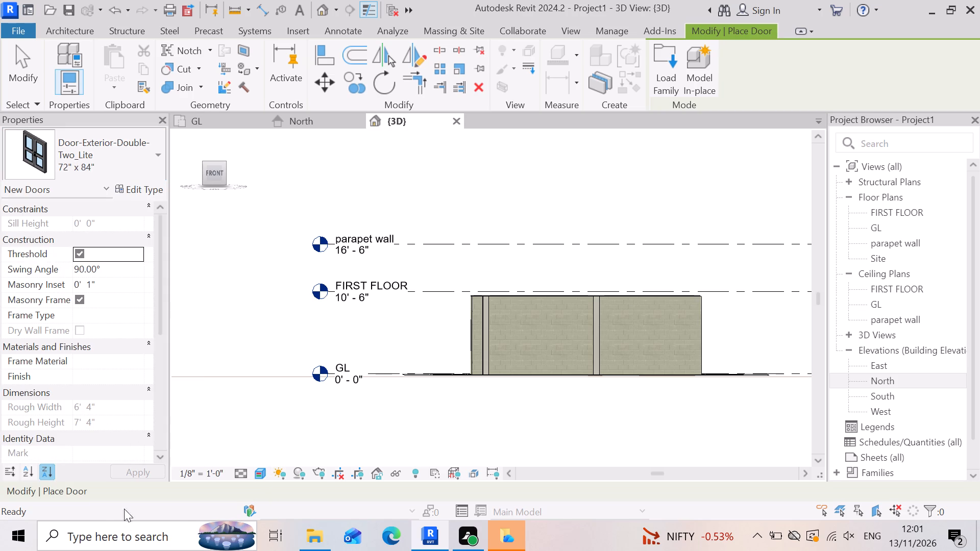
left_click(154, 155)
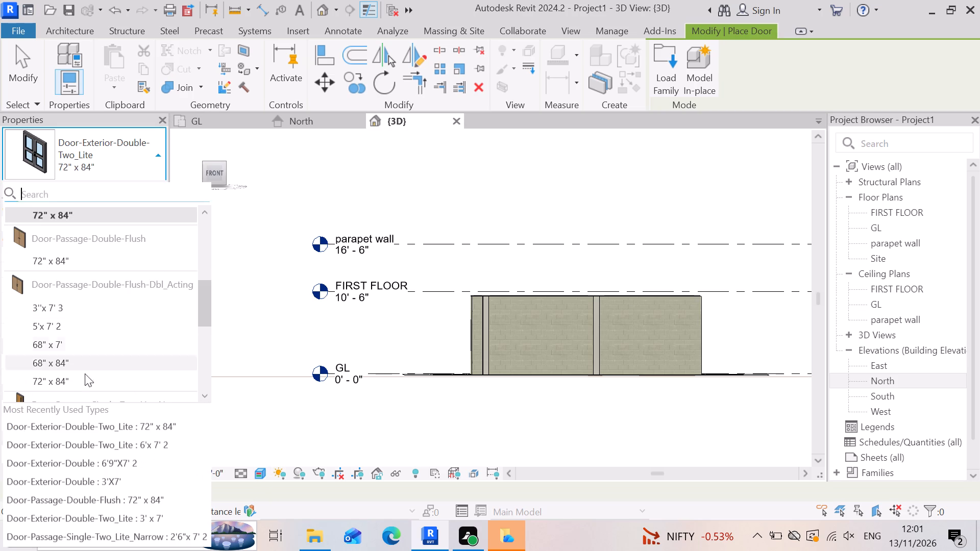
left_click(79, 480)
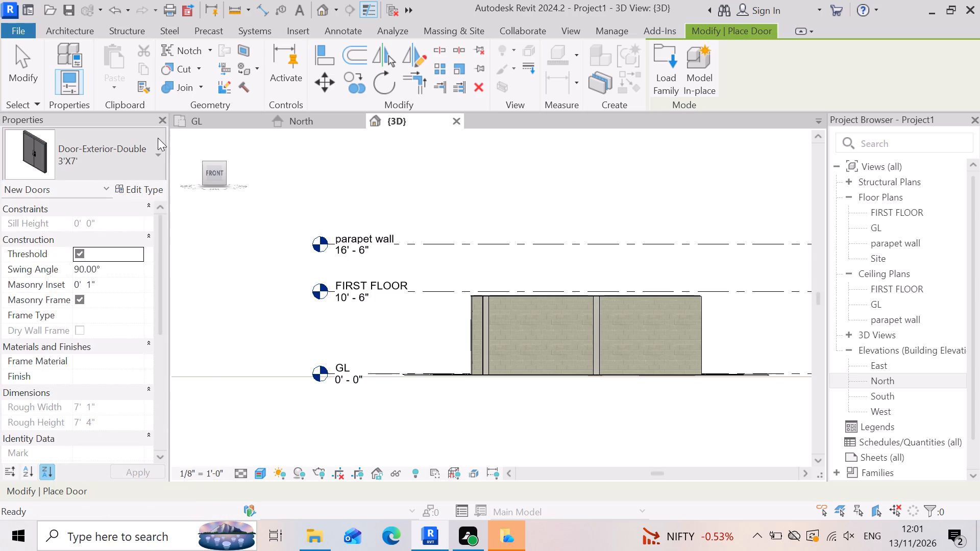
Switch the door being placed to the Door-Exterior-Double-Two_Lite 6'x 7' 2 type.
left_click(155, 148)
left_click(123, 464)
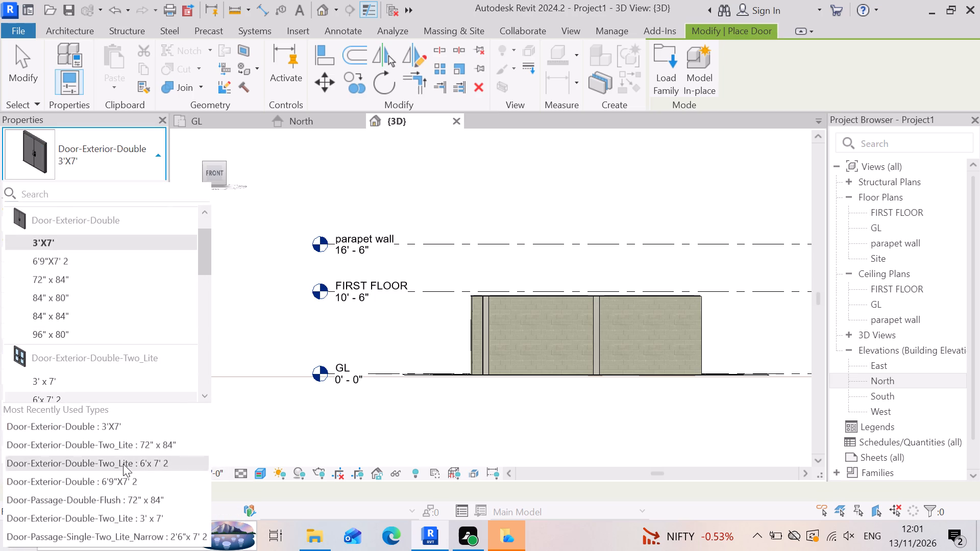
left_click(154, 148)
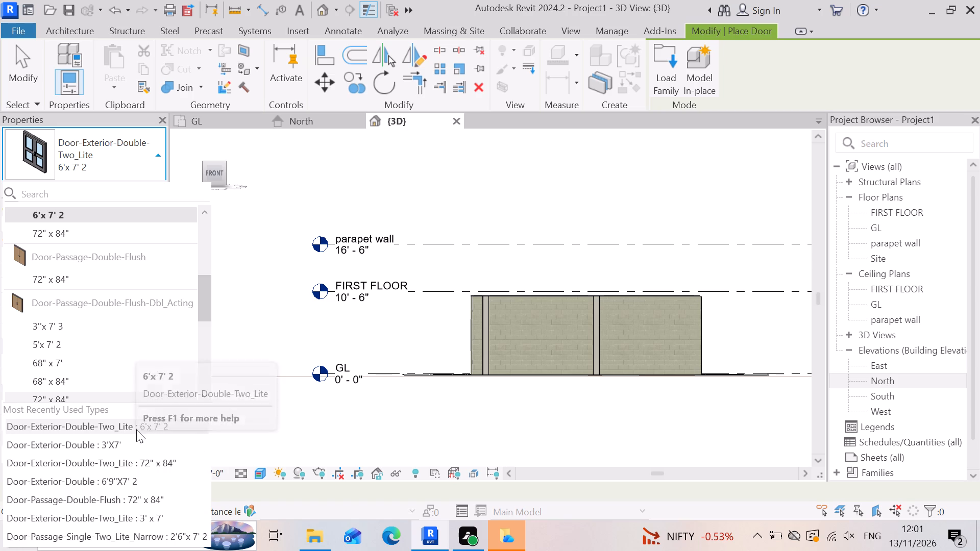
left_click(136, 430)
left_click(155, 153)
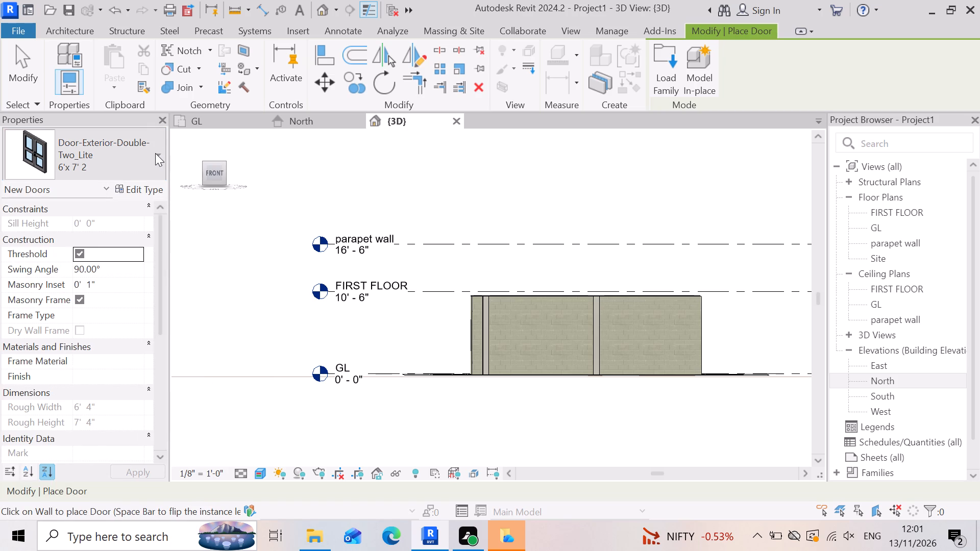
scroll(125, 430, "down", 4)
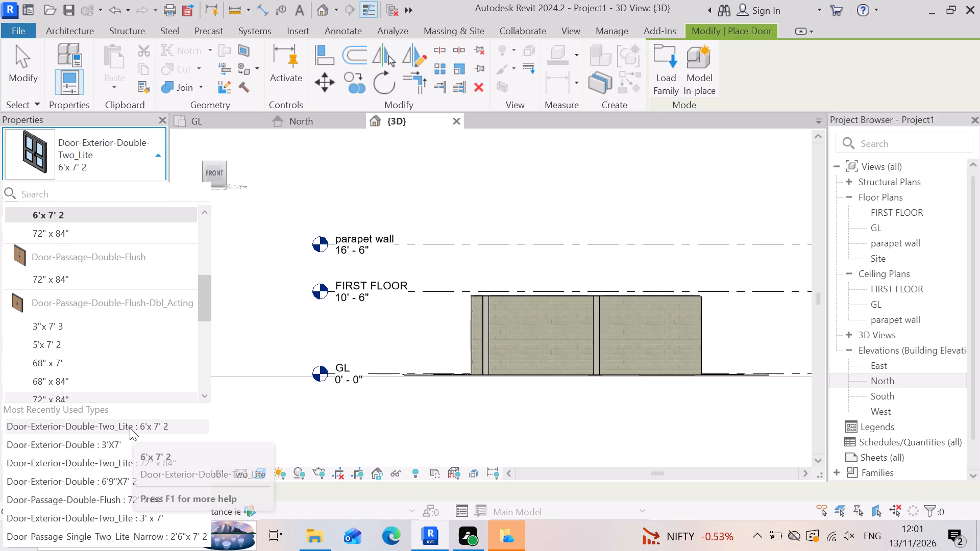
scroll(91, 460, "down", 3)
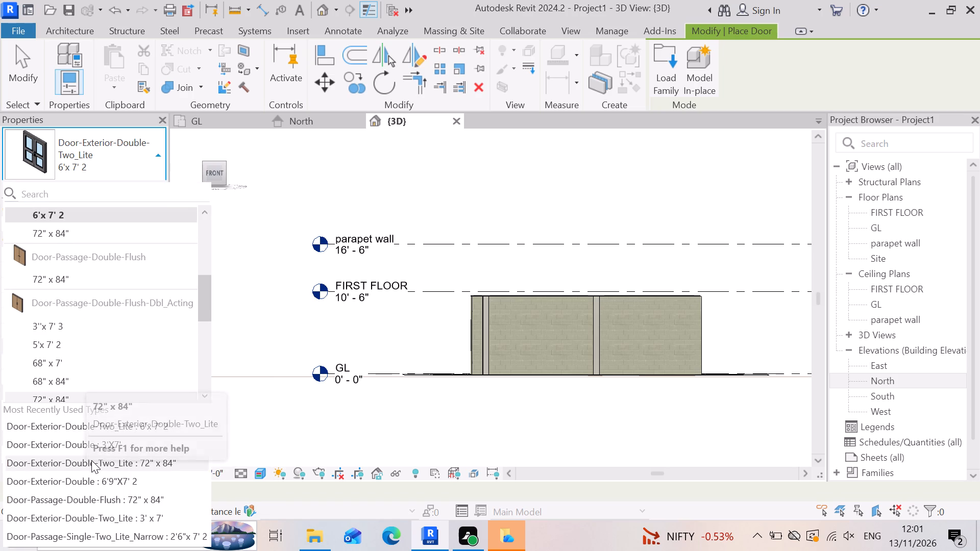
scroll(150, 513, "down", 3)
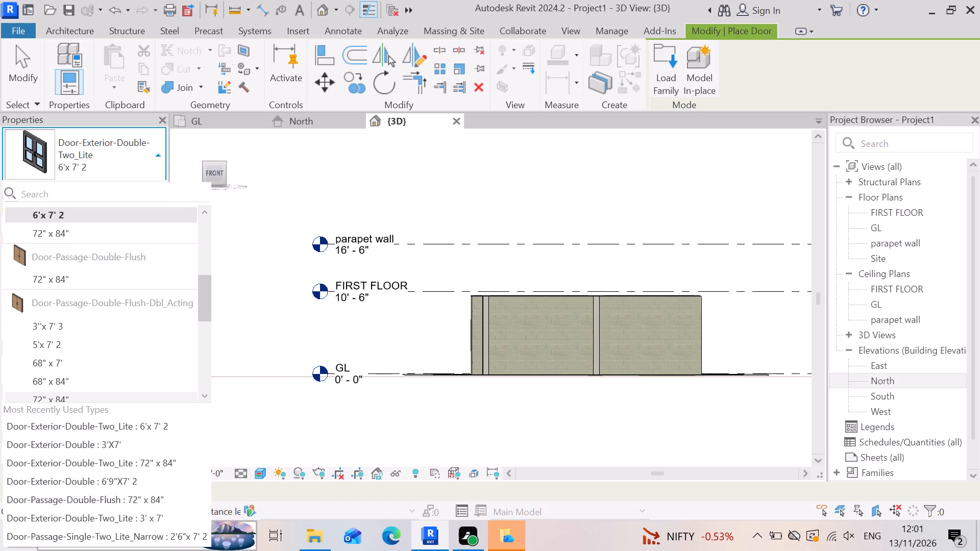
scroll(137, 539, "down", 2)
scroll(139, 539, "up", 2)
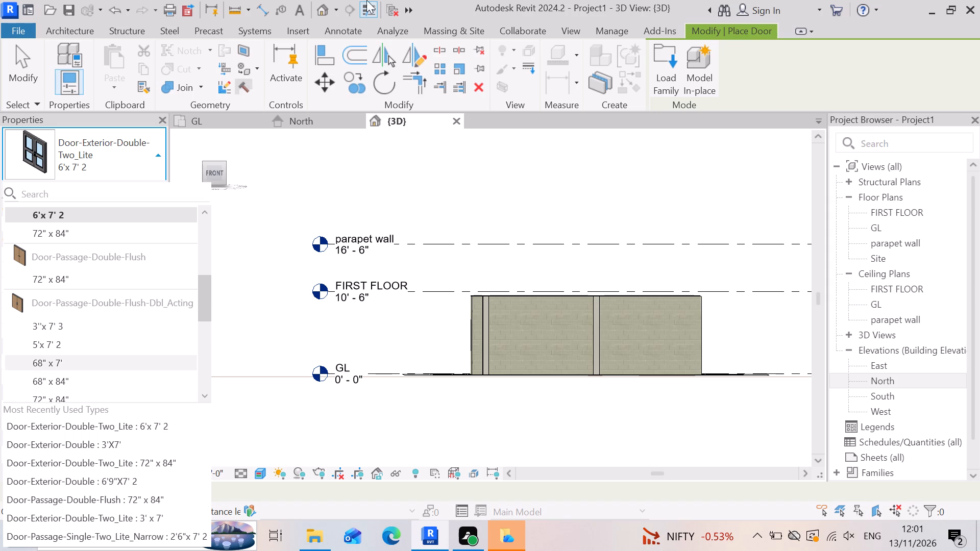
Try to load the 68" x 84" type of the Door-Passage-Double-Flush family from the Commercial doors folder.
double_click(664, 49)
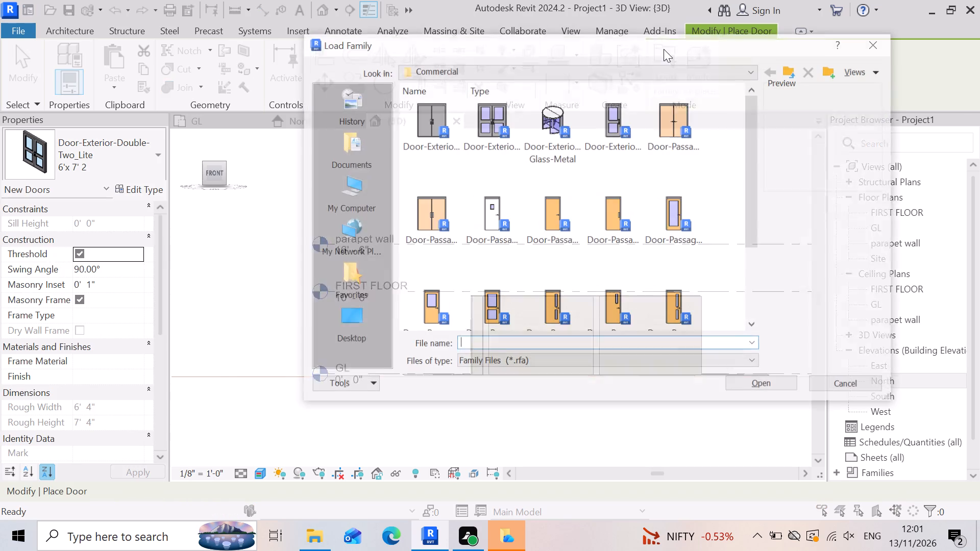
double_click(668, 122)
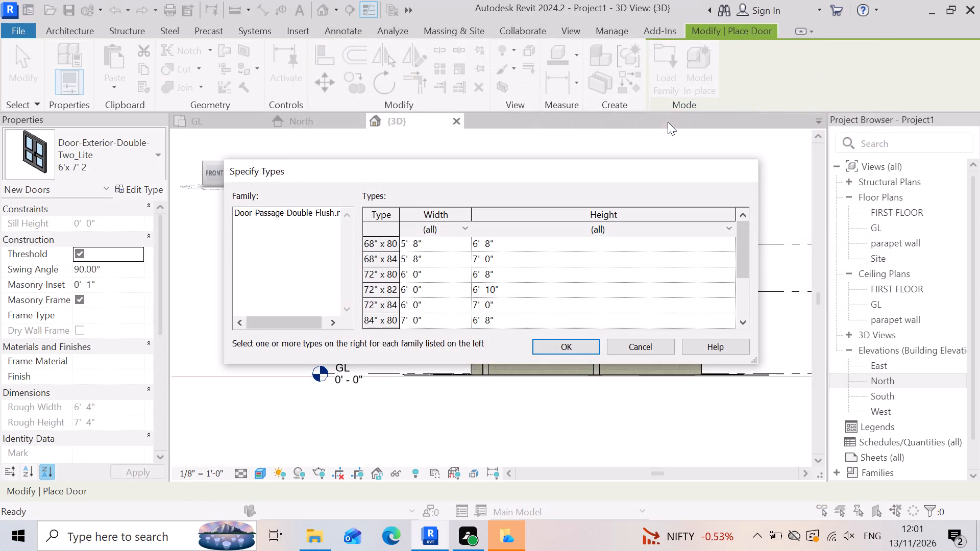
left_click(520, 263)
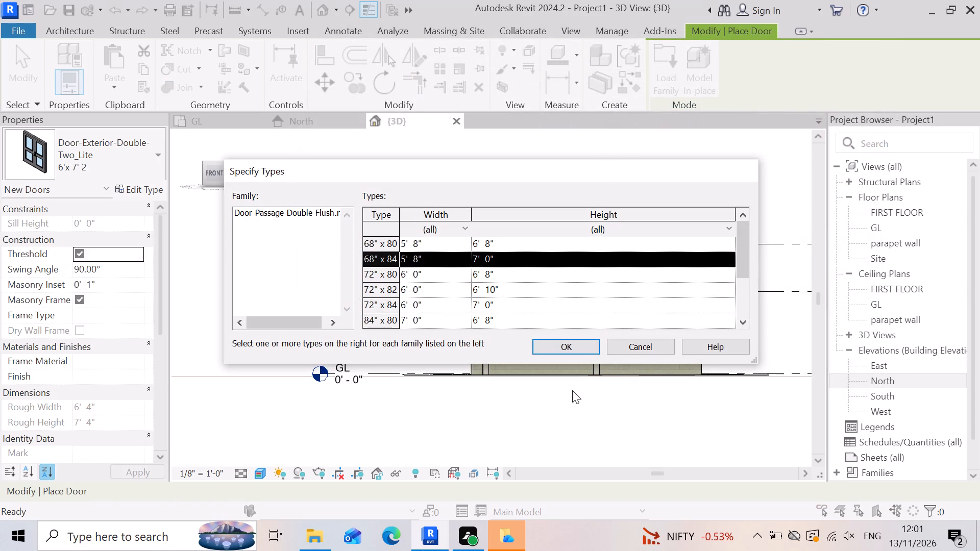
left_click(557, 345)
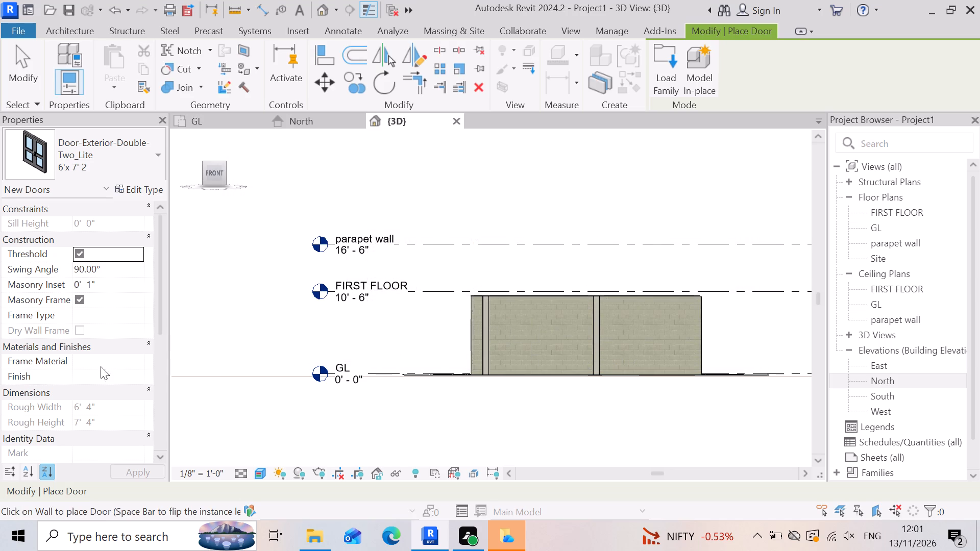
Load the Door-Double-Glass family from the Doors folder with its 68" x 84" type for the door being placed.
left_click(669, 60)
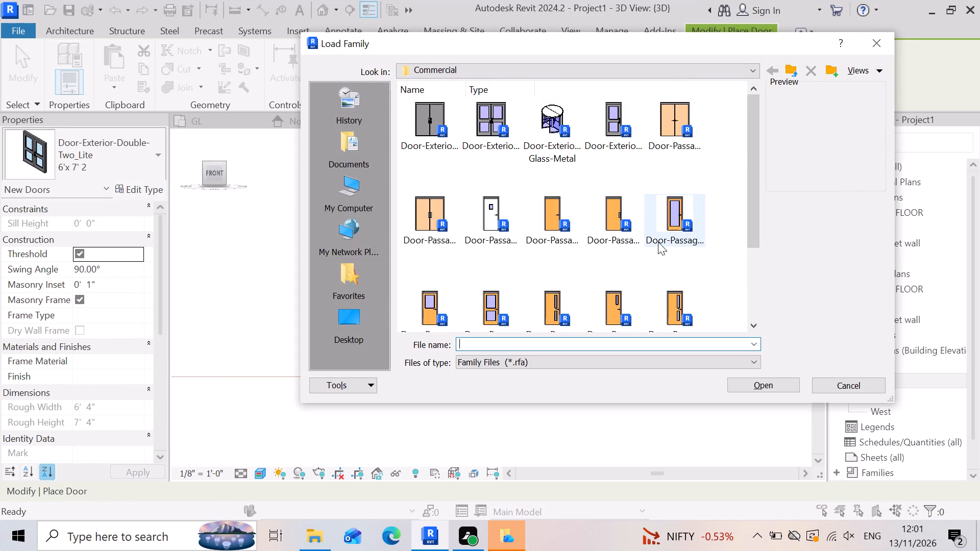
scroll(659, 233, "down", 3)
scroll(659, 233, "up", 2)
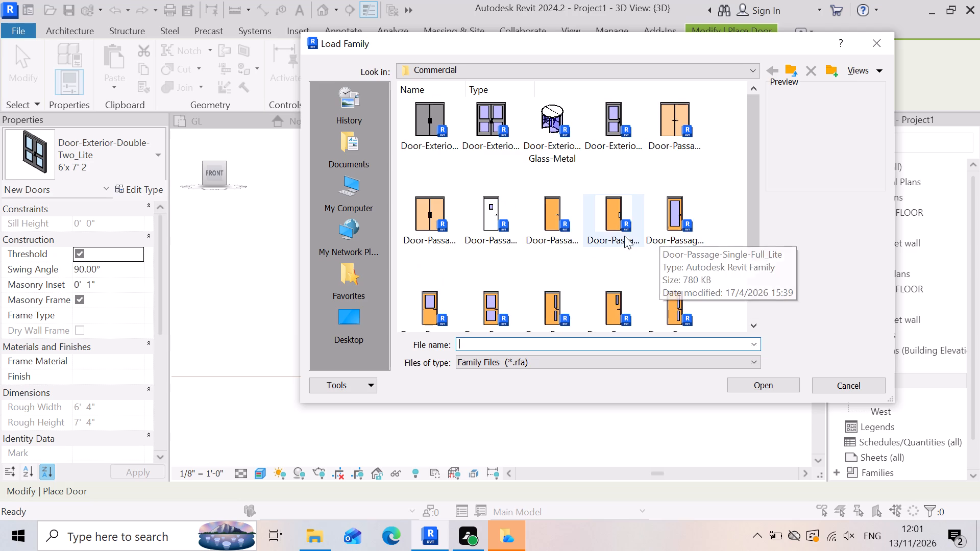
scroll(595, 236, "down", 2)
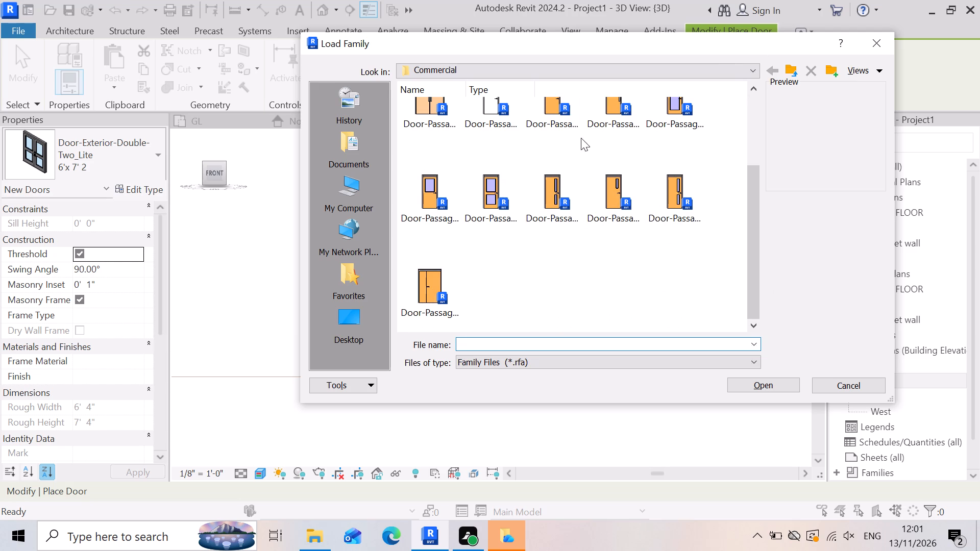
left_click(791, 68)
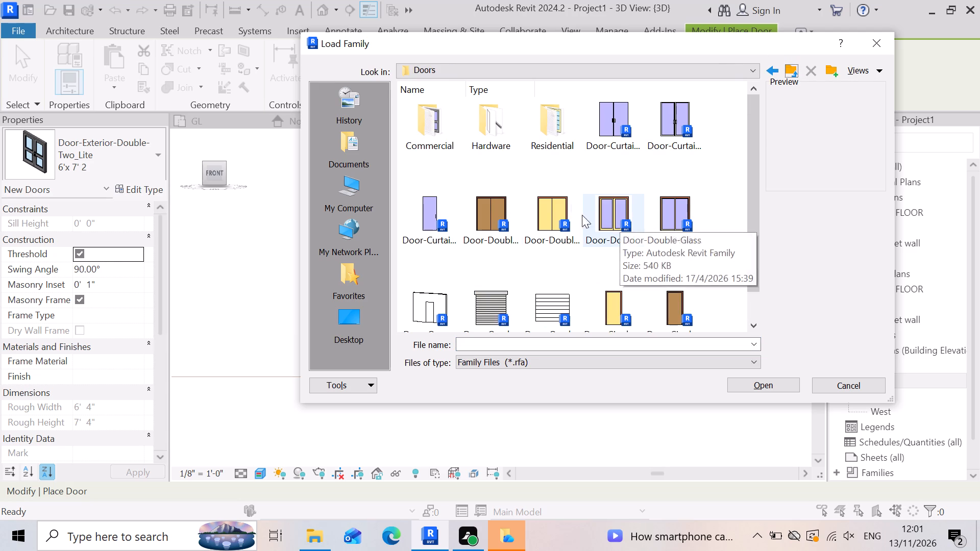
scroll(655, 221, "down", 2)
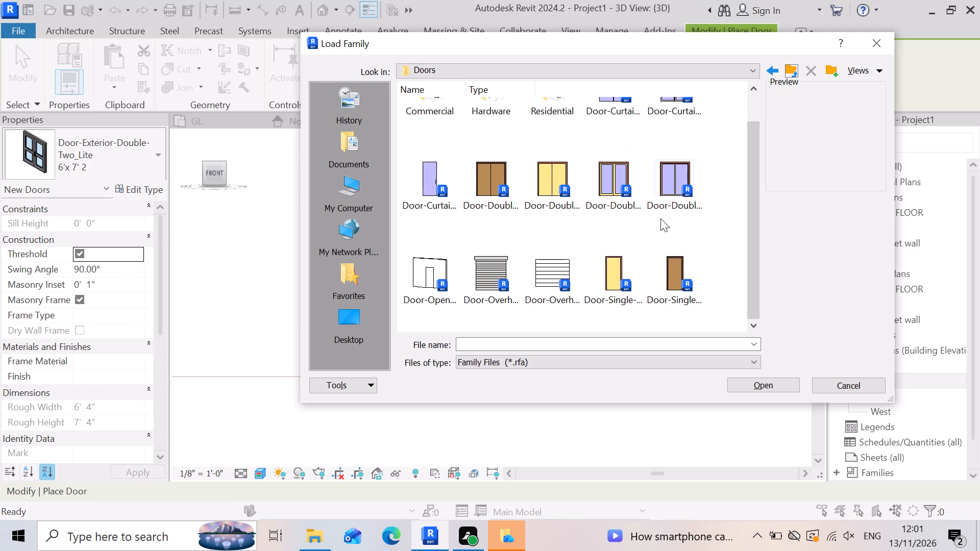
left_click(615, 172)
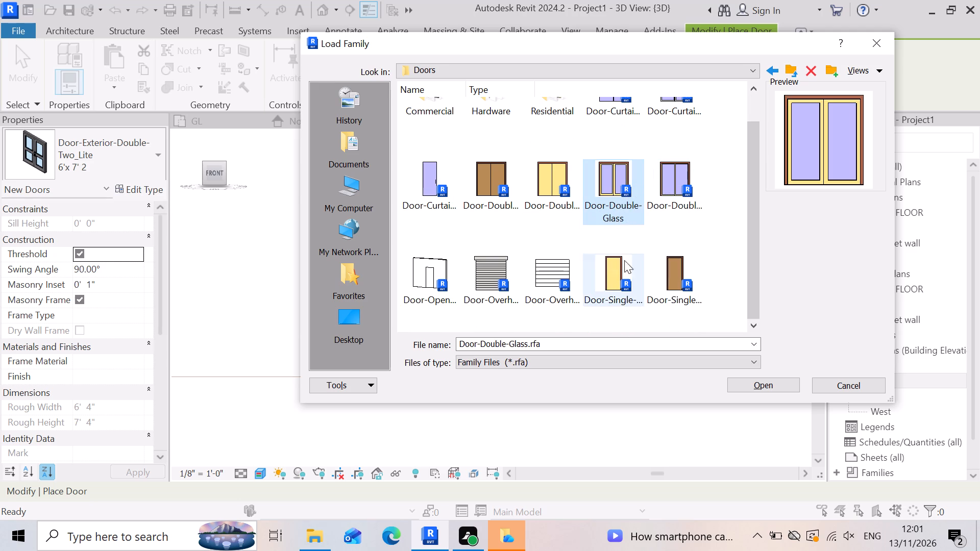
double_click(606, 172)
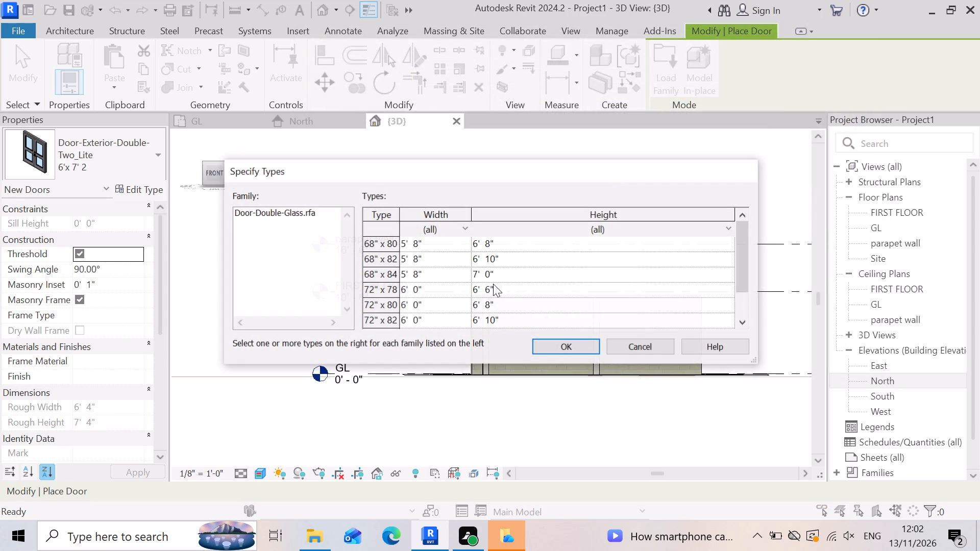
left_click(545, 272)
left_click(561, 343)
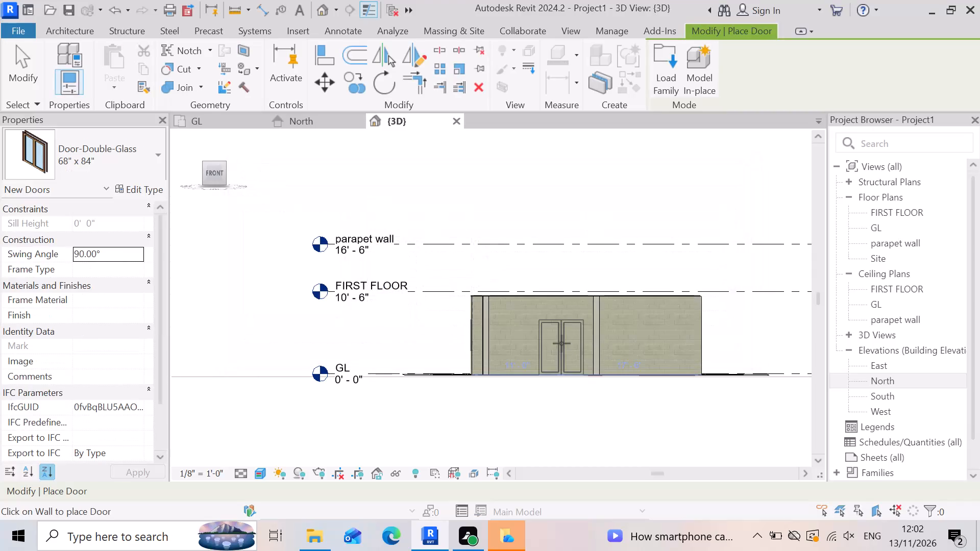
Duplicate the Door-Double-Glass 68" x 84" type under the name 6'6" x7'.
scroll(535, 373, "up", 7)
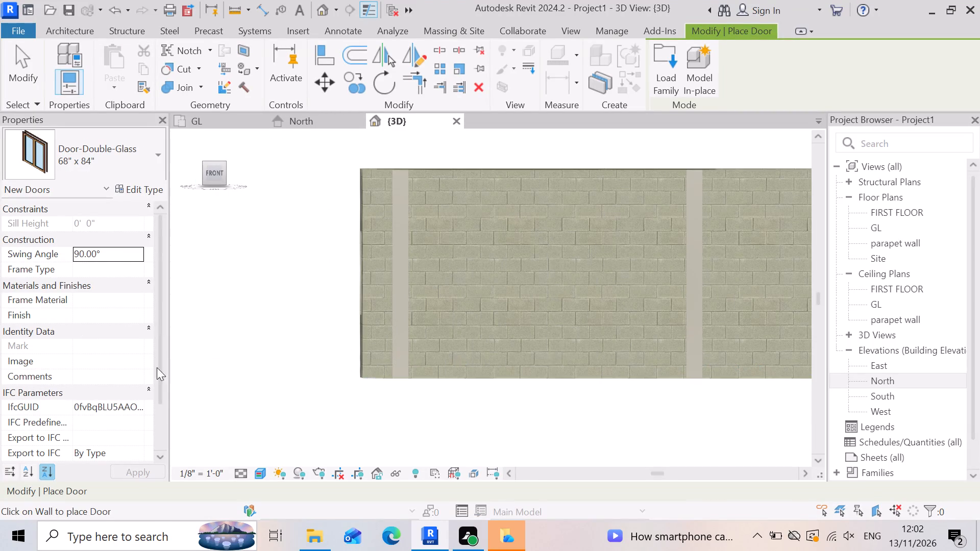
left_click(135, 183)
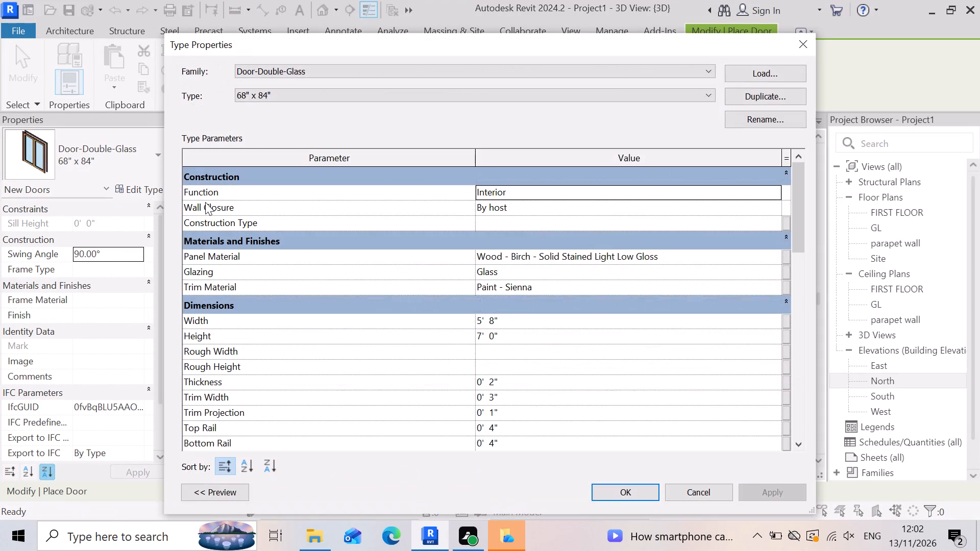
left_click(791, 95)
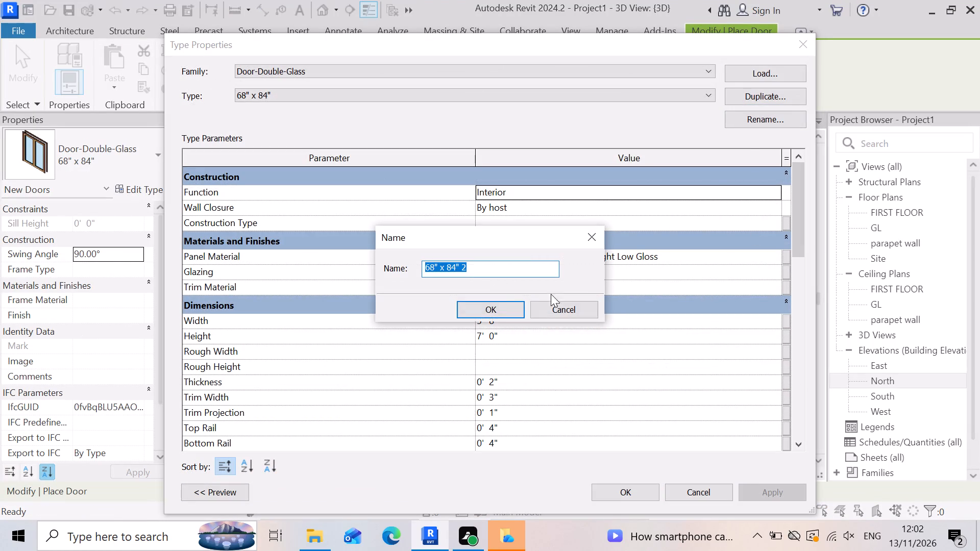
left_click(487, 264)
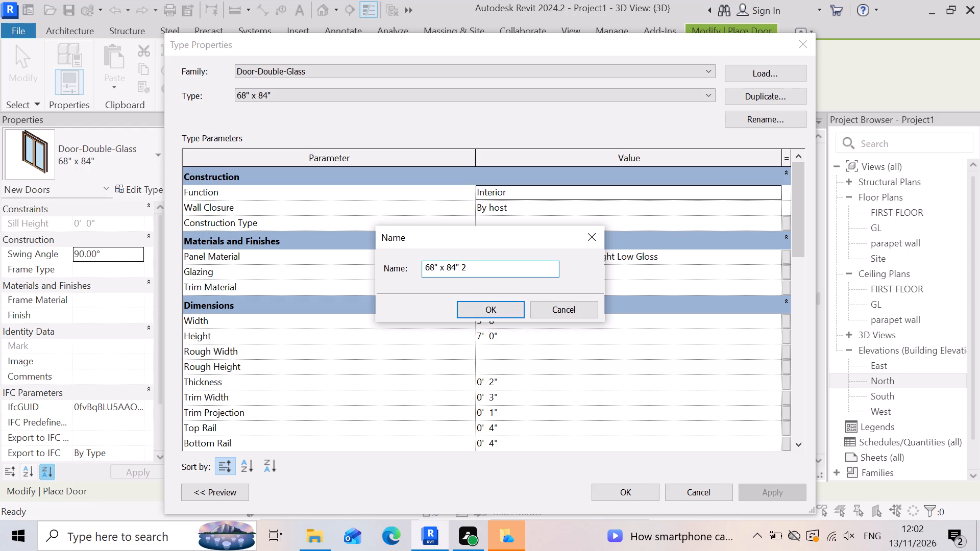
key("BackSpace")
key("BackSpace")
key("BackSpace")
key("BackSpace")
key("BackSpace")
key("BackSpace")
key("7")
key("apostrophe")
left_click(437, 266)
key("BackSpace")
key("BackSpace")
key("BackSpace")
key("6")
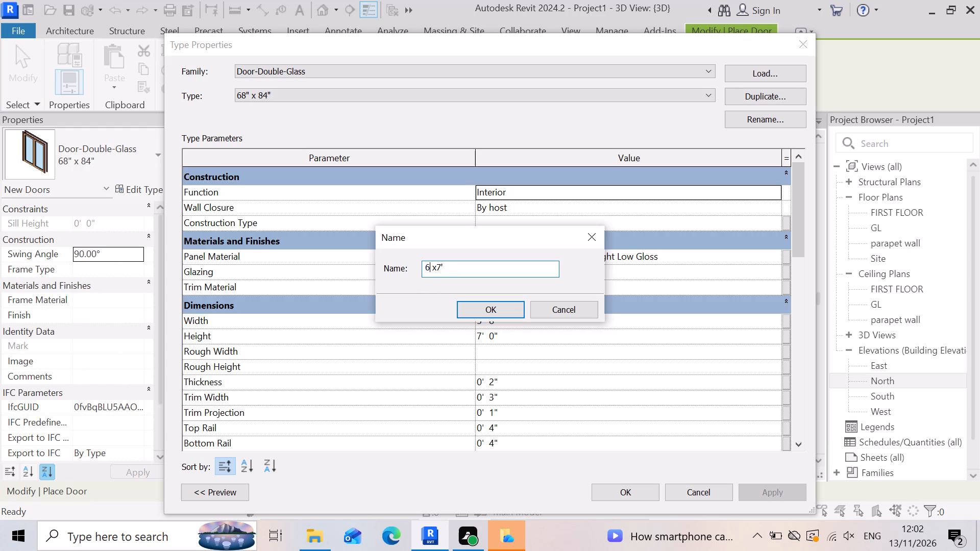
key("apostrophe")
key("9")
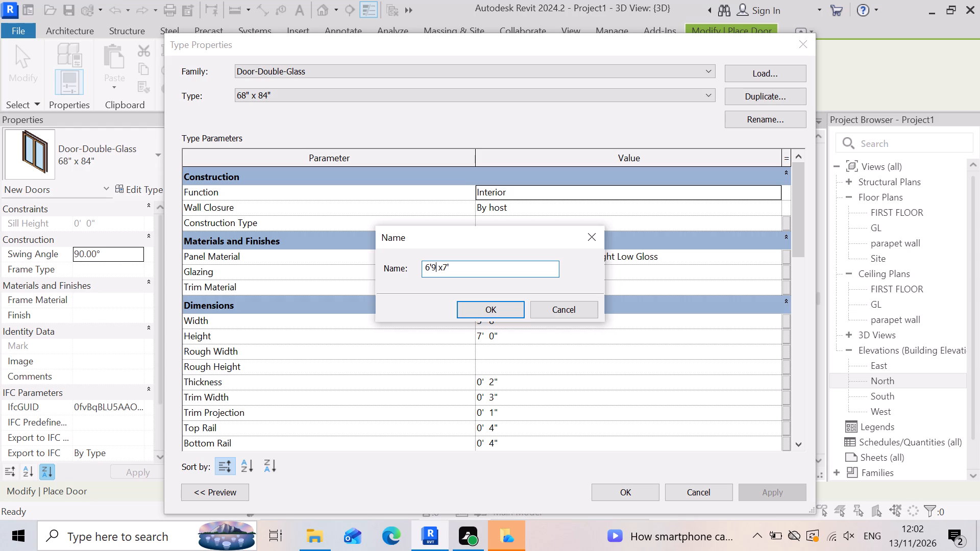
key("BackSpace")
key("shift+asciicircum")
key("BackSpace")
key("6")
key("shift+quotedbl")
key("Return")
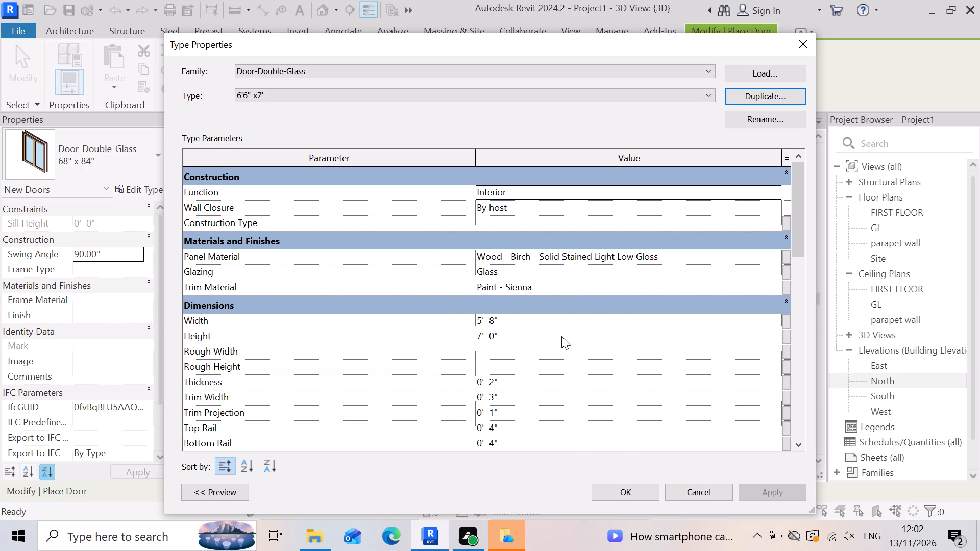
Set the new 6'6" x7' glass door type's width to 6' 6" and apply it.
left_click(533, 321)
key("BackSpace")
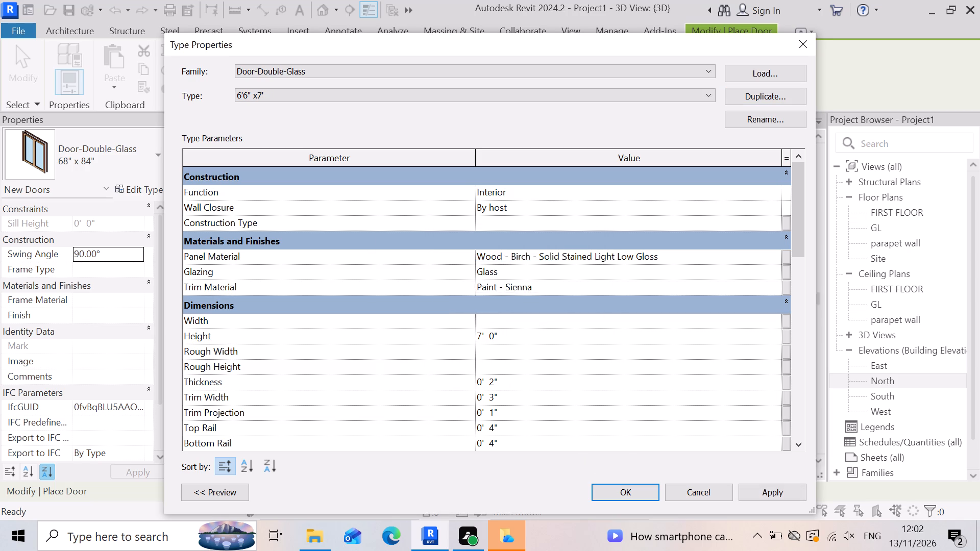
key("6")
type("'6")
key("shift+quotedbl")
key("Return")
left_click(778, 490)
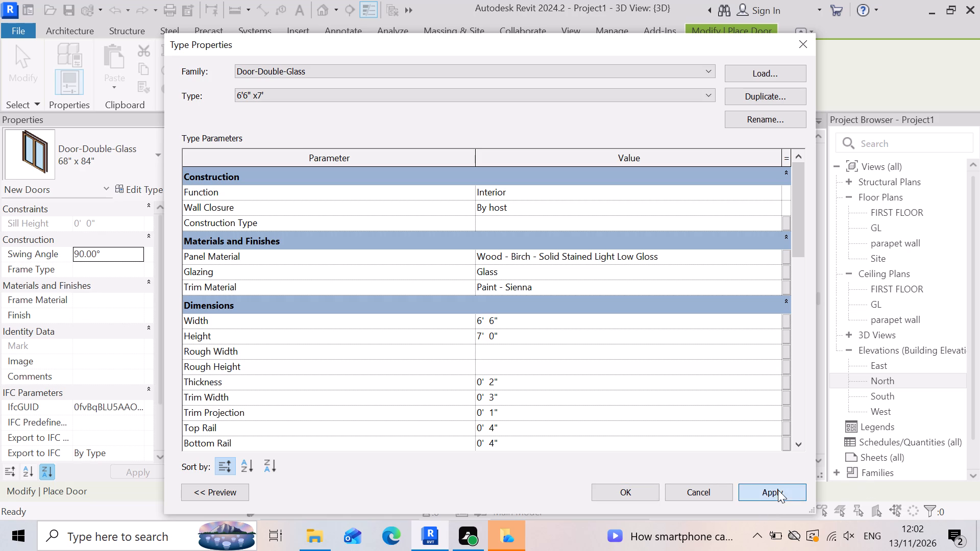
left_click(625, 492)
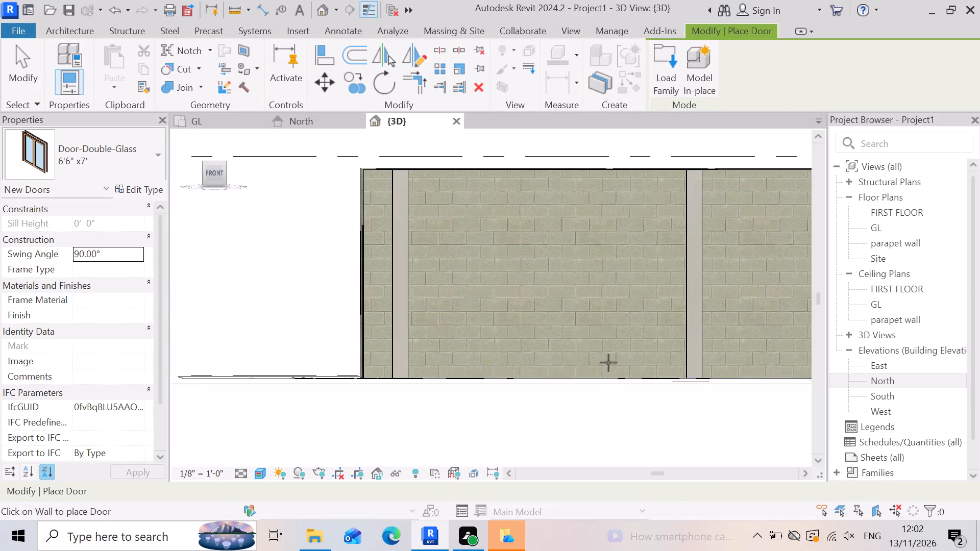
Place the 6'6" x7' double glass door in the kitchen front wall, centred about 6'-6" from the utility-side end, leaves swinging into the kitchen.
scroll(562, 329, "down", 2)
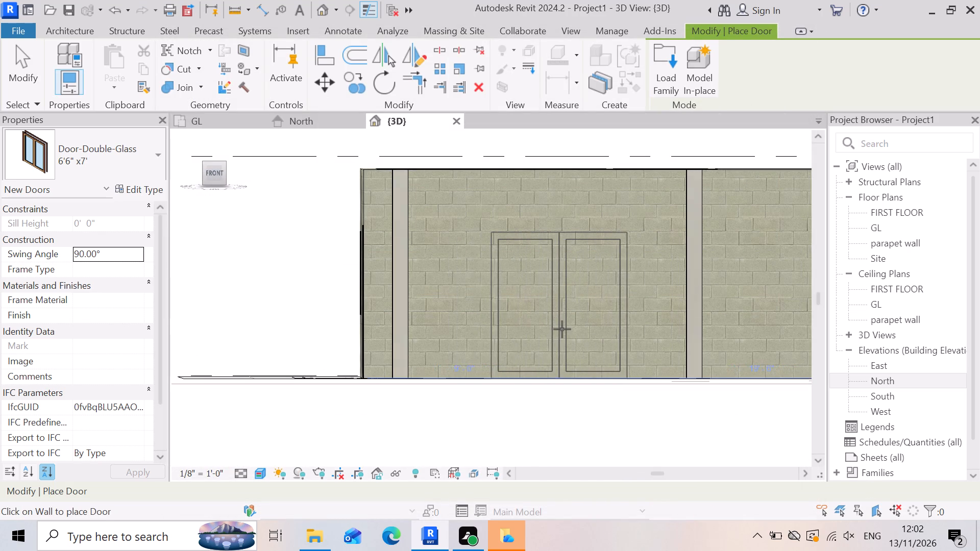
scroll(562, 329, "up", 5)
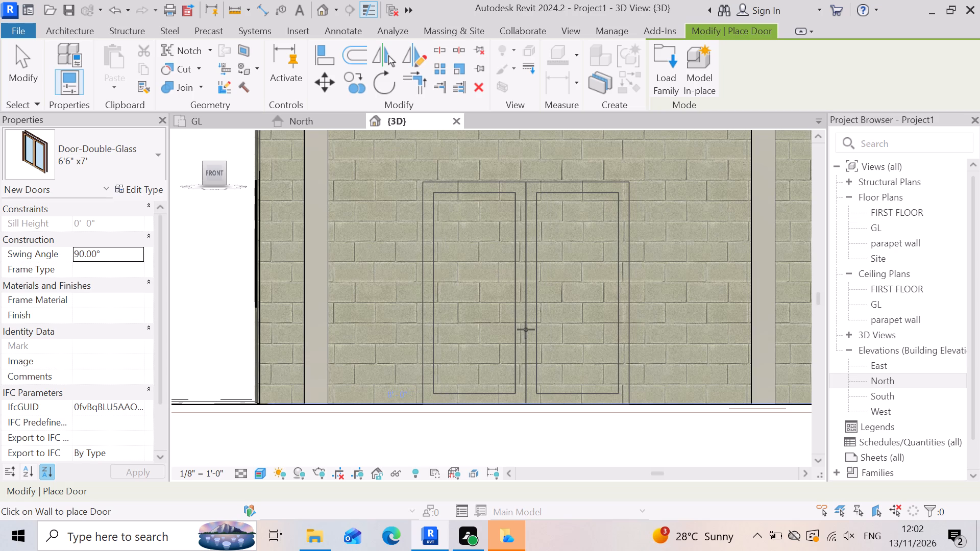
left_click(222, 122)
scroll(624, 372, "down", 2)
scroll(488, 387, "up", 2)
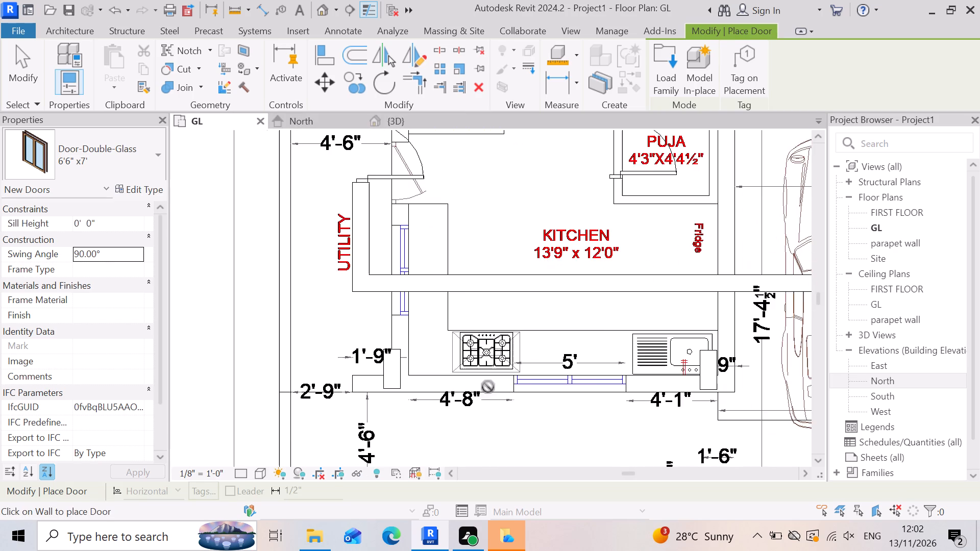
scroll(400, 380, "up", 1)
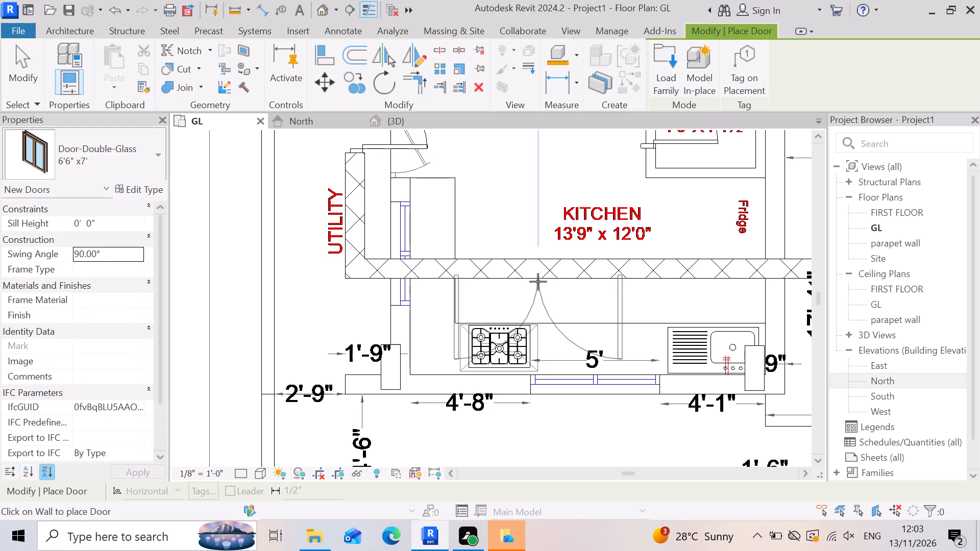
scroll(531, 259, "down", 2)
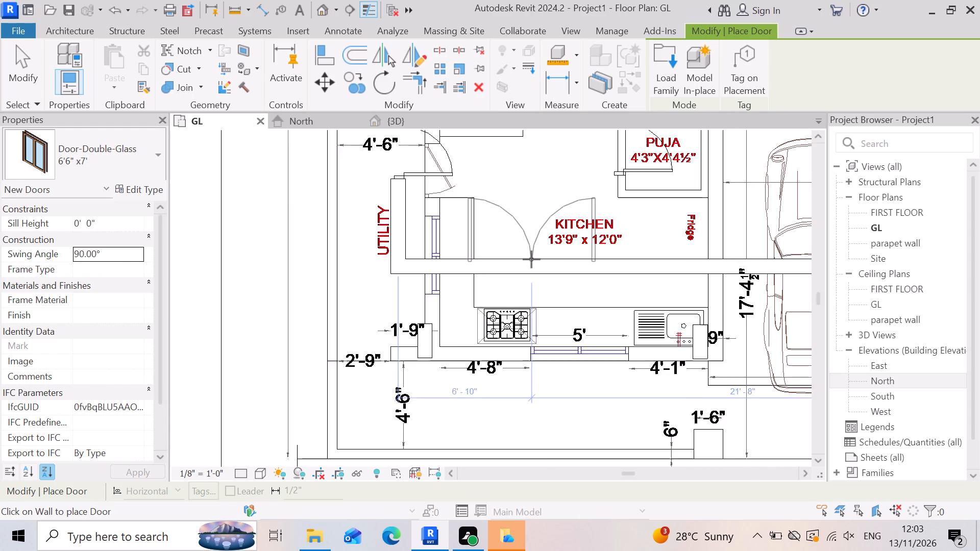
scroll(531, 259, "down", 2)
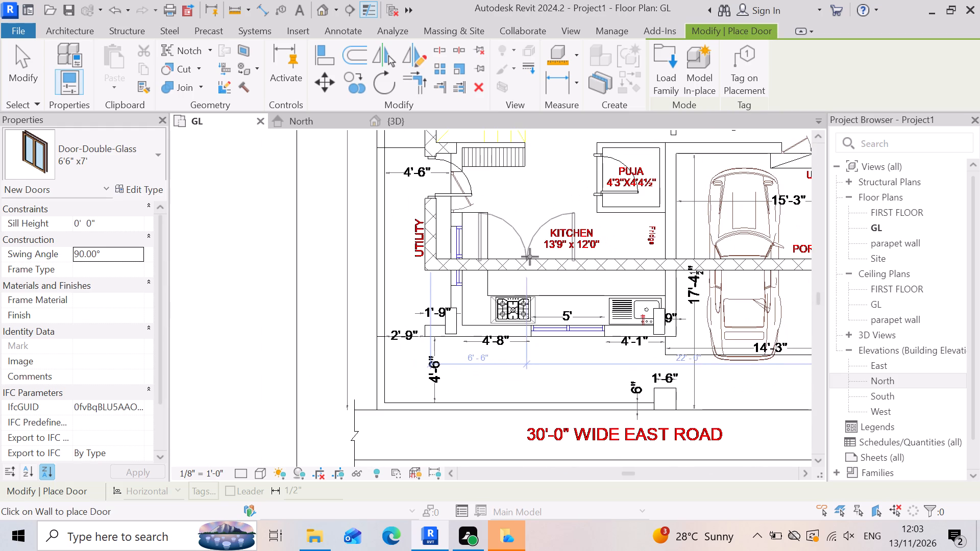
left_click(525, 257)
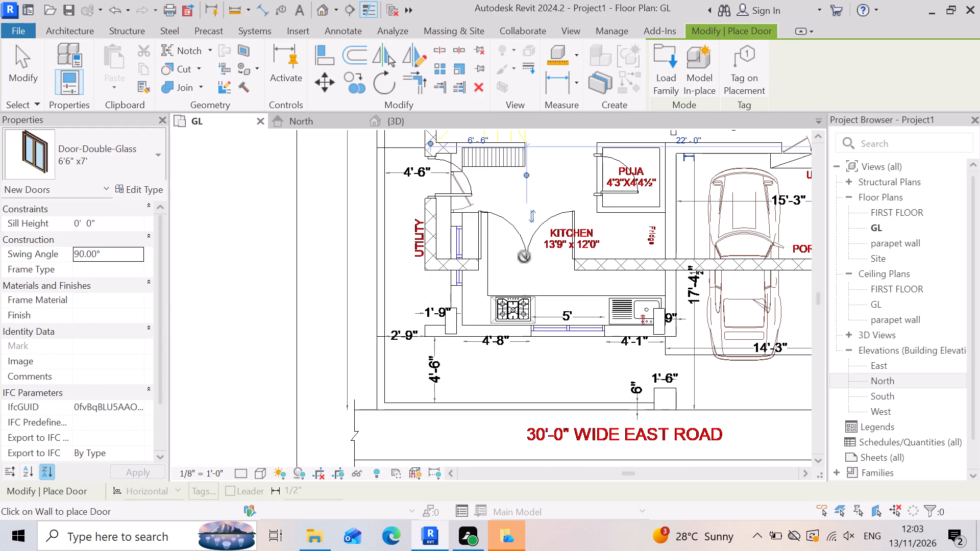
left_click(429, 123)
scroll(563, 273, "down", 3)
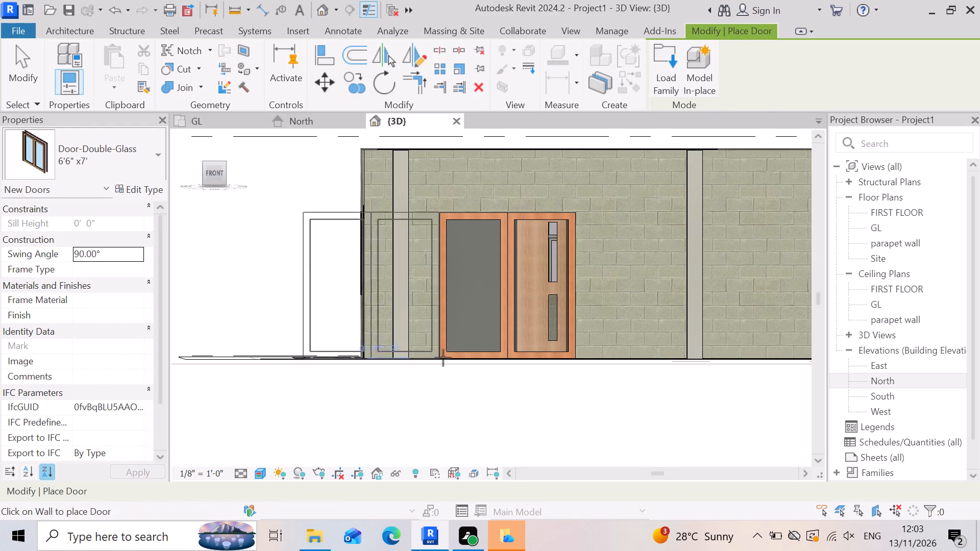
scroll(596, 393, "up", 7)
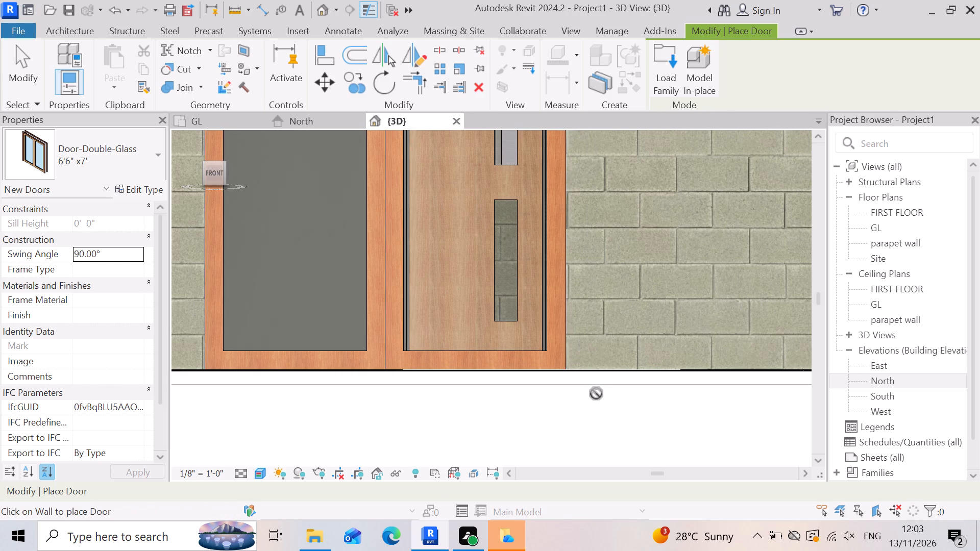
key("Escape")
Examine the double glass door in the 3D view, checking its leaves, its base and its fit in the front wall.
scroll(581, 342, "down", 8)
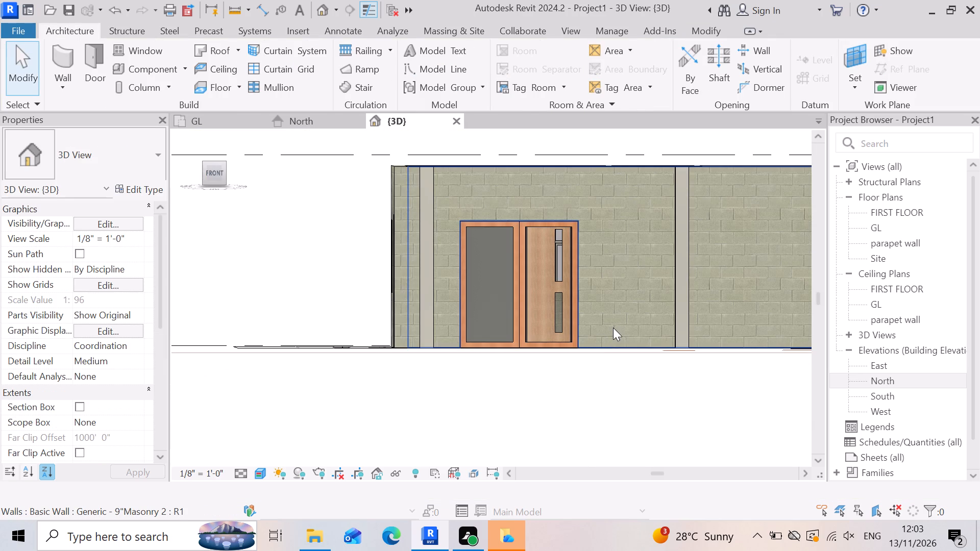
right_click_drag(629, 315, 622, 339, "shift")
middle_click_drag(629, 315, 622, 339, "shift")
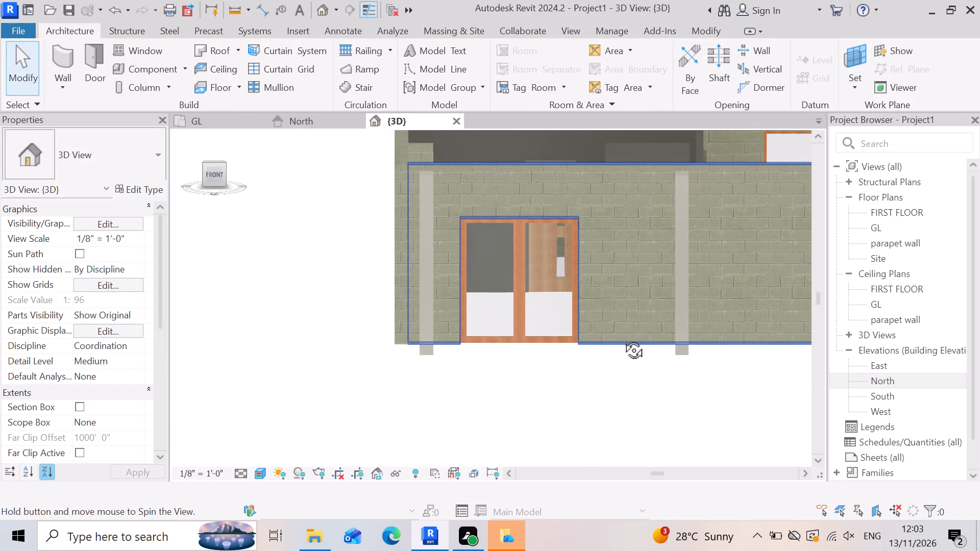
middle_click_drag(622, 339, 654, 317, "shift")
right_click_drag(622, 339, 654, 317, "shift")
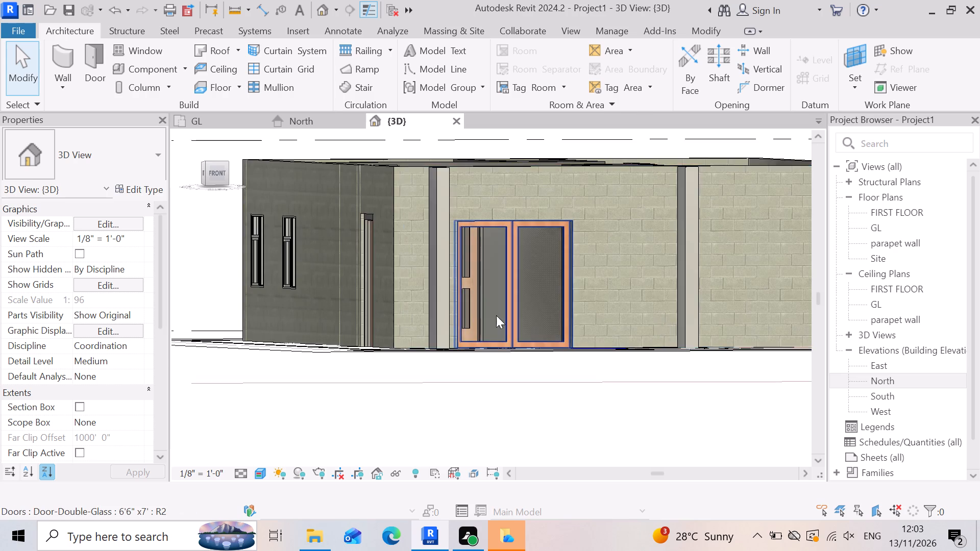
scroll(496, 315, "up", 3)
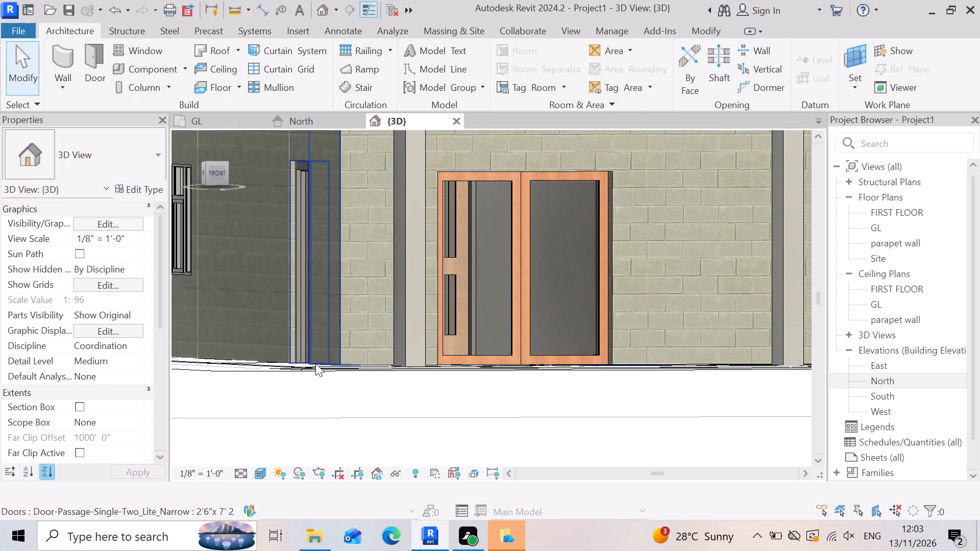
scroll(598, 302, "up", 3)
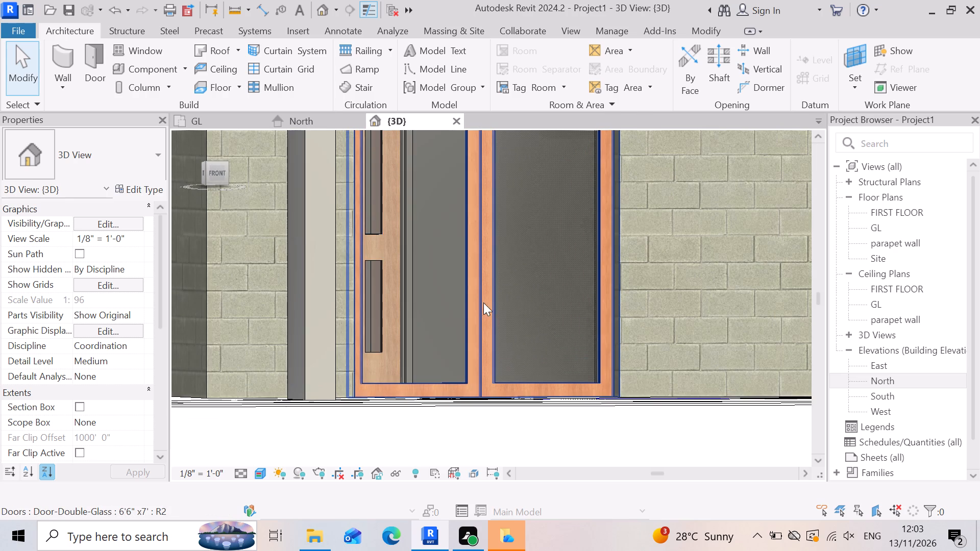
scroll(483, 303, "down", 6)
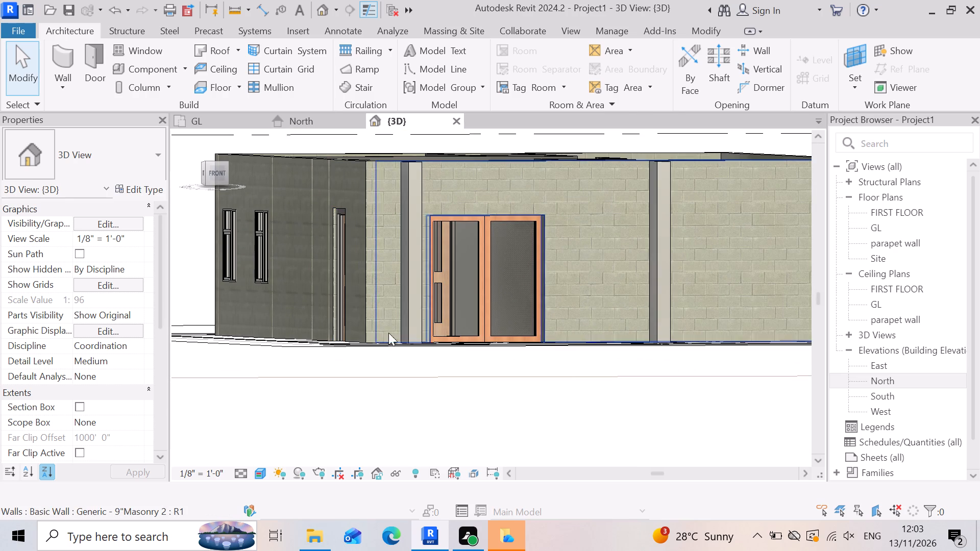
scroll(652, 346, "up", 3)
scroll(468, 257, "down", 4)
scroll(548, 322, "up", 1)
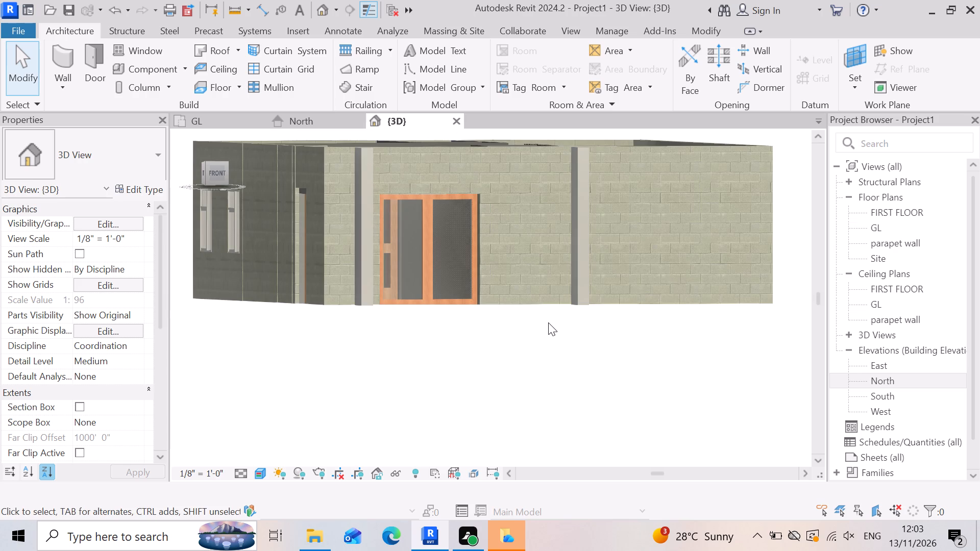
scroll(421, 308, "up", 5)
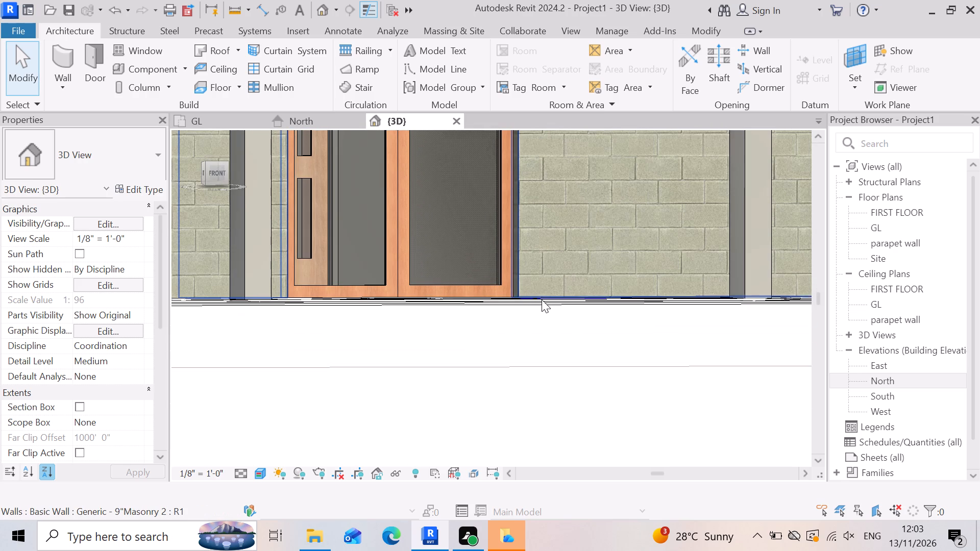
scroll(664, 253, "down", 3)
scroll(589, 264, "up", 1)
scroll(573, 279, "down", 3)
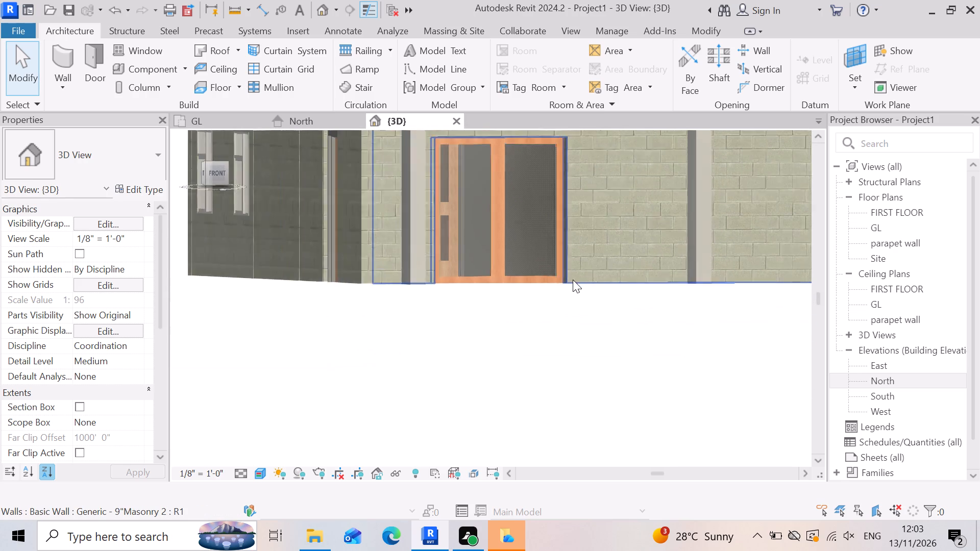
scroll(573, 280, "down", 1)
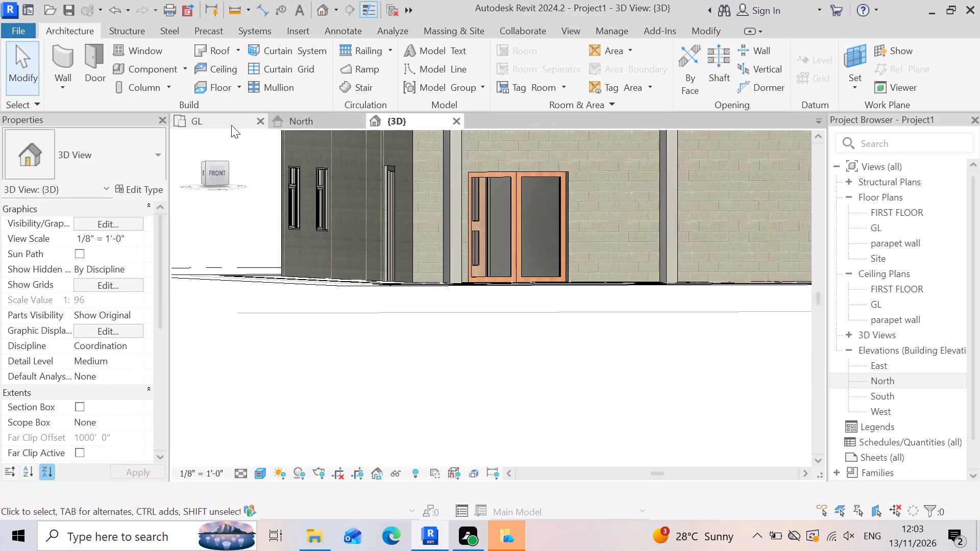
Return to the GL floor plan and look over the kitchen and portico area.
left_click(229, 123)
scroll(524, 342, "down", 7)
scroll(636, 313, "up", 2)
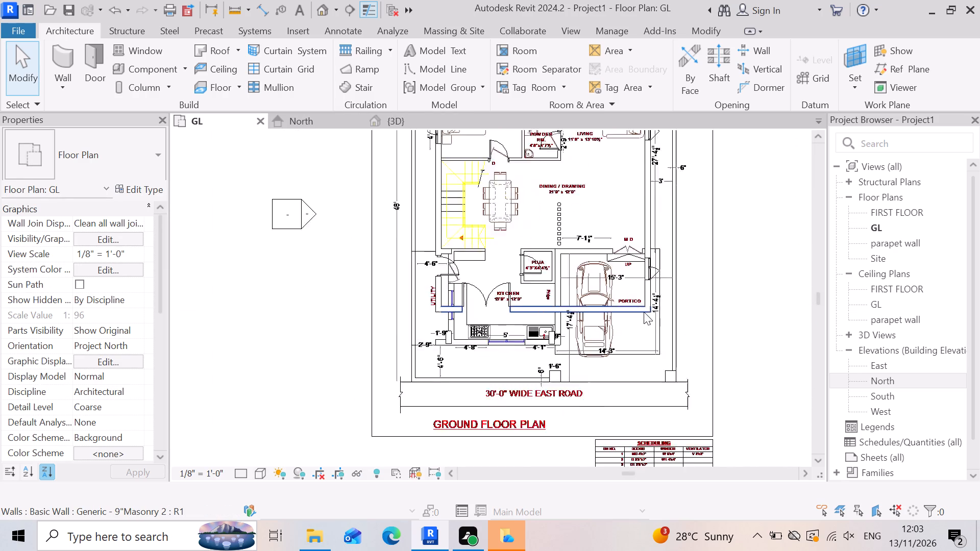
scroll(644, 312, "up", 3)
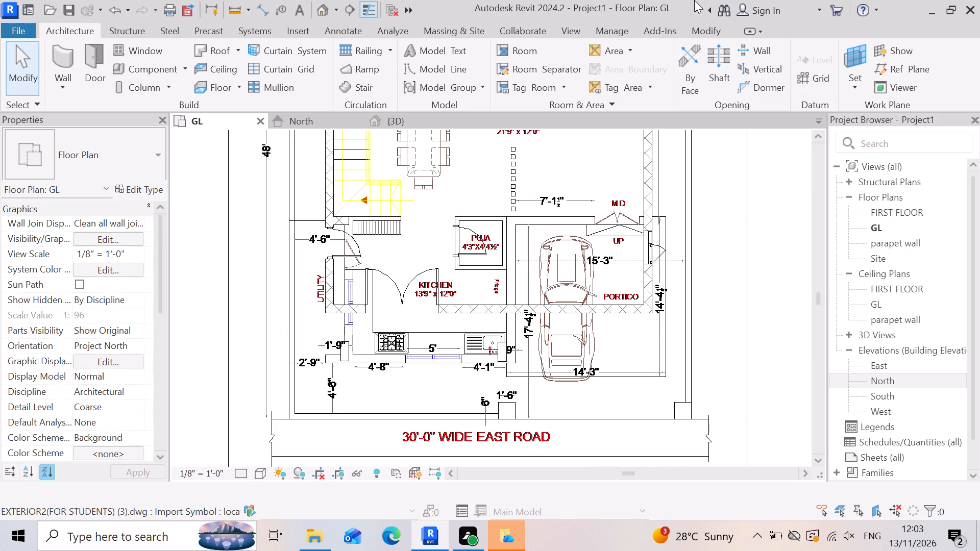